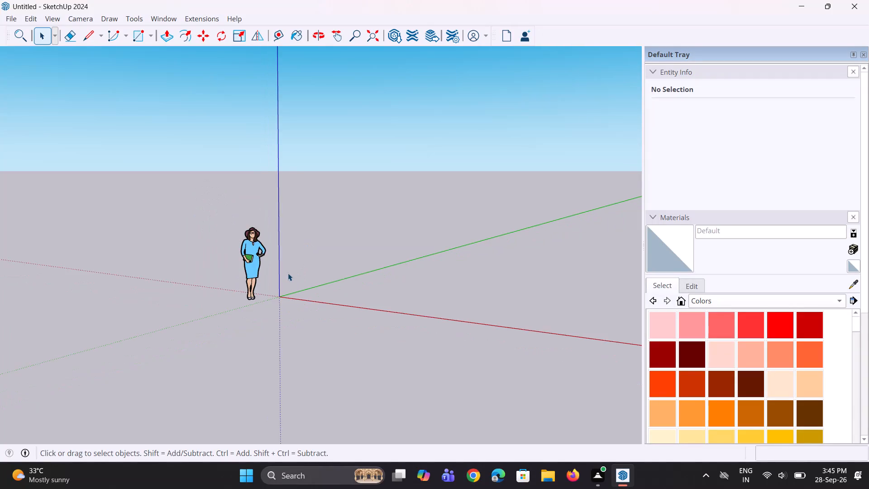
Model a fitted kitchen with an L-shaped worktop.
Draw a square about 13' by 13' on the ground plane near the origin, between the red and green axes.
middle_click_drag(284, 278, 406, 407)
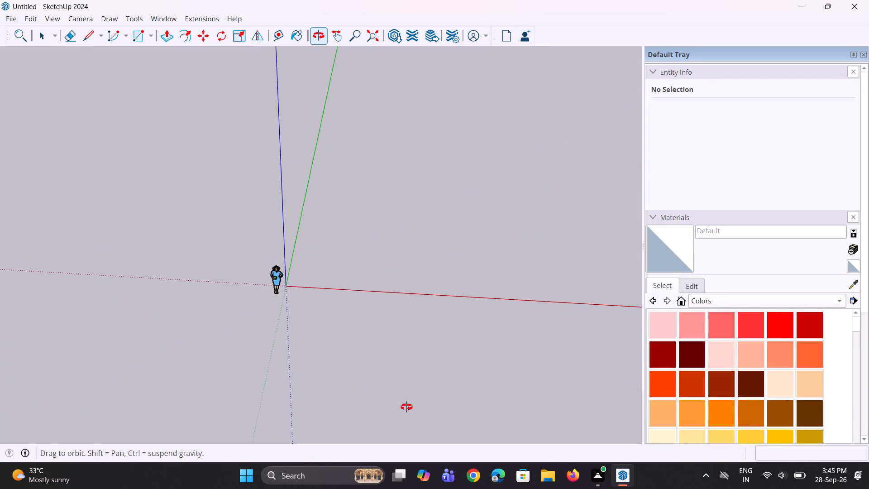
middle_click_drag(406, 407, 408, 407)
scroll(391, 253, "up", 6)
scroll(342, 250, "up", 2)
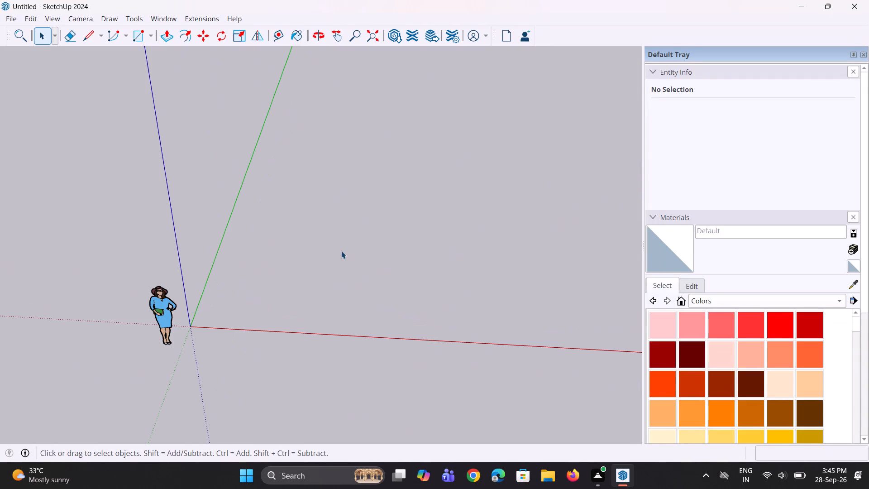
scroll(372, 269, "up", 3)
key("r")
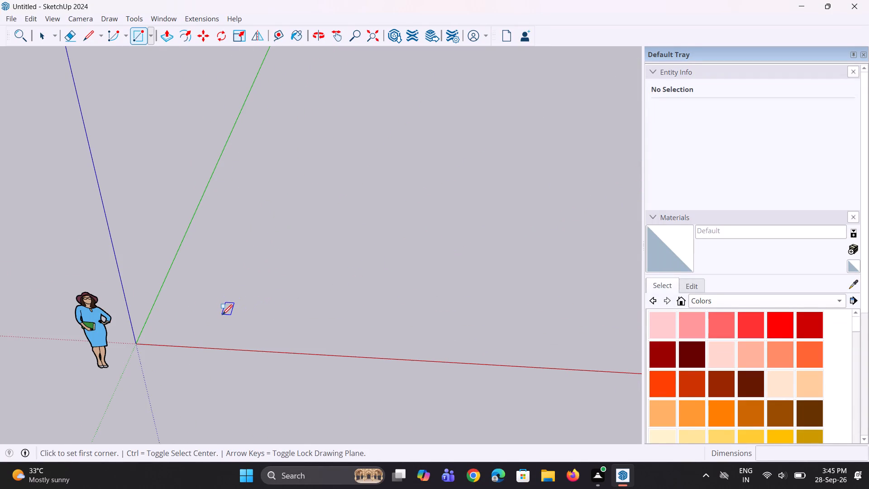
left_click(222, 315)
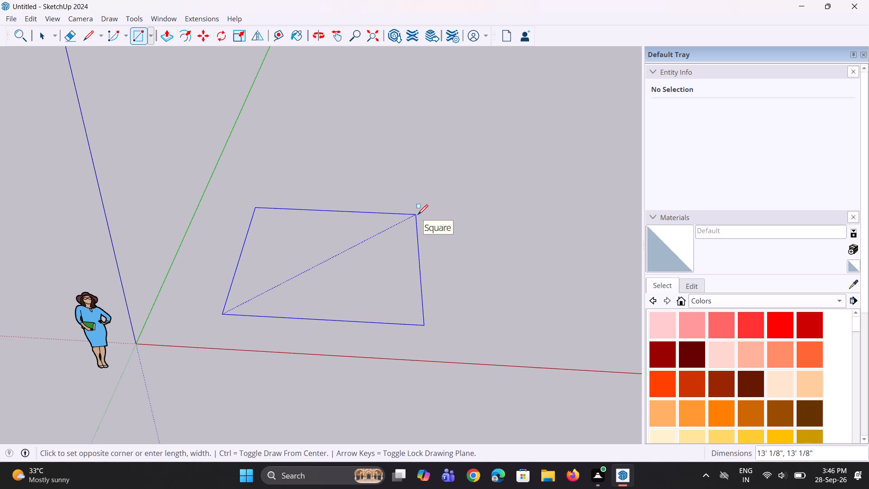
left_click(418, 215)
Offset the square's outline 9" inward.
middle_click_drag(359, 261, 330, 208)
scroll(295, 258, "up", 3)
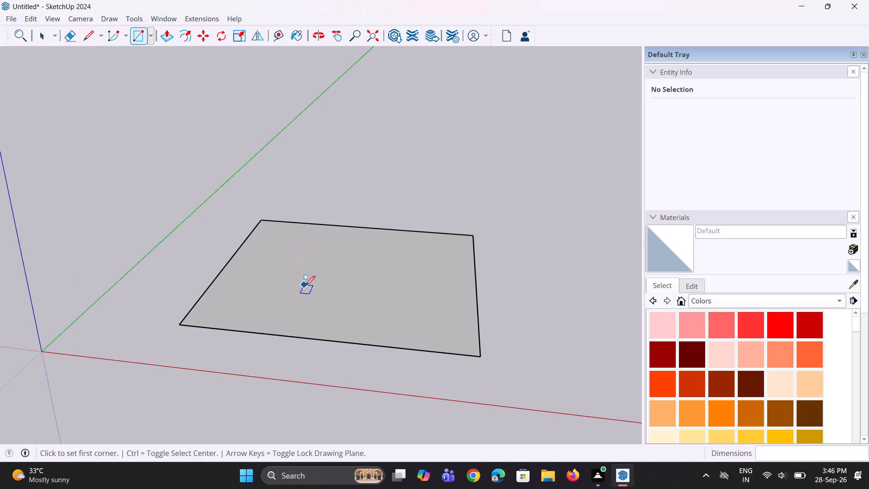
key("f")
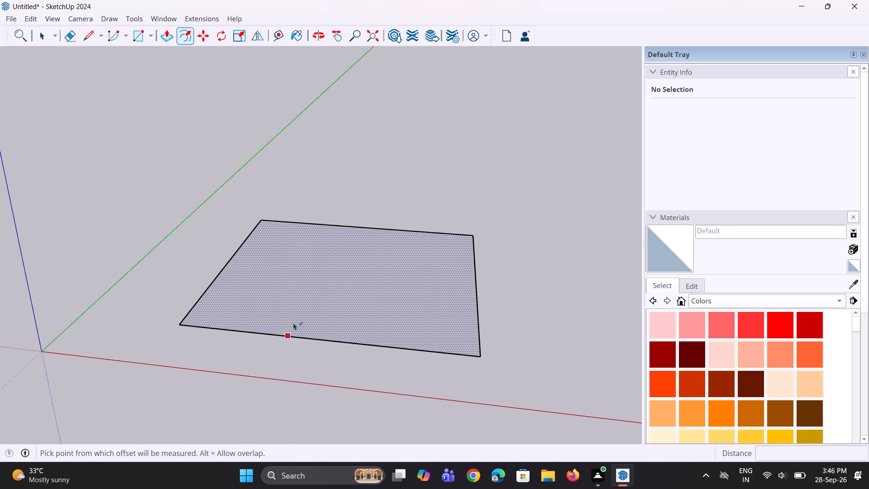
left_click(293, 322)
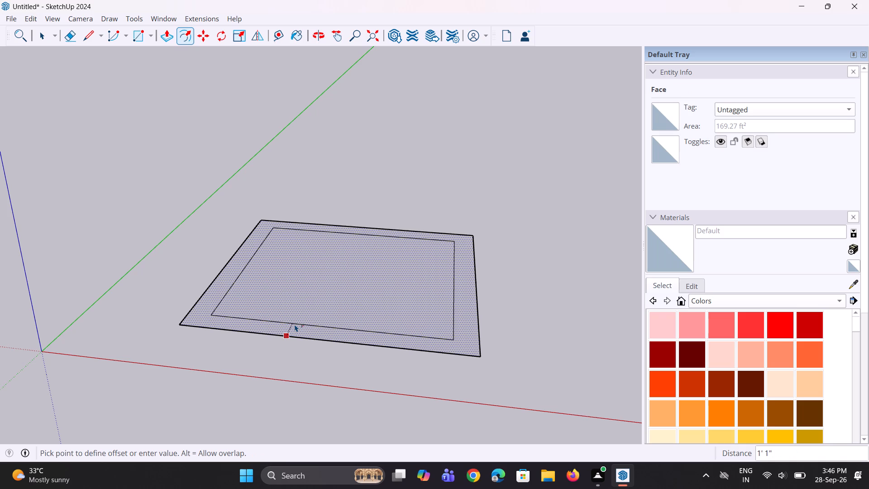
key("9")
key("shift+quotedbl")
key("Return")
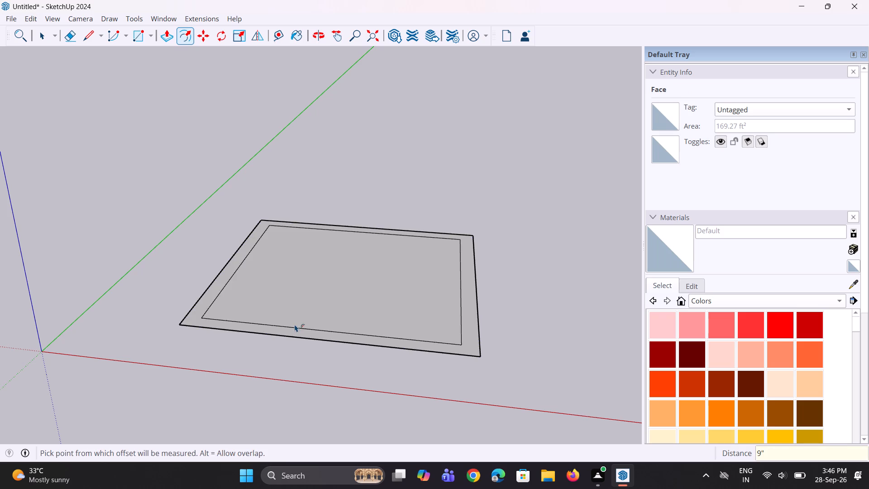
Move the inner outline's front edge outward about 9 7/16" onto the square's outer front edge, leaving a three-sided border.
middle_click_drag(289, 327, 310, 393)
scroll(314, 362, "up", 6)
middle_click_drag(315, 362, 318, 369)
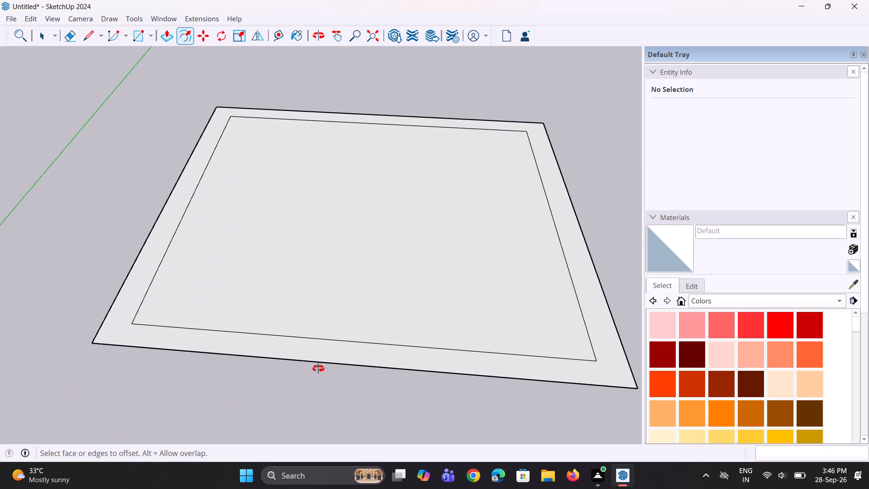
middle_click_drag(318, 369, 339, 398)
scroll(290, 364, "down", 2)
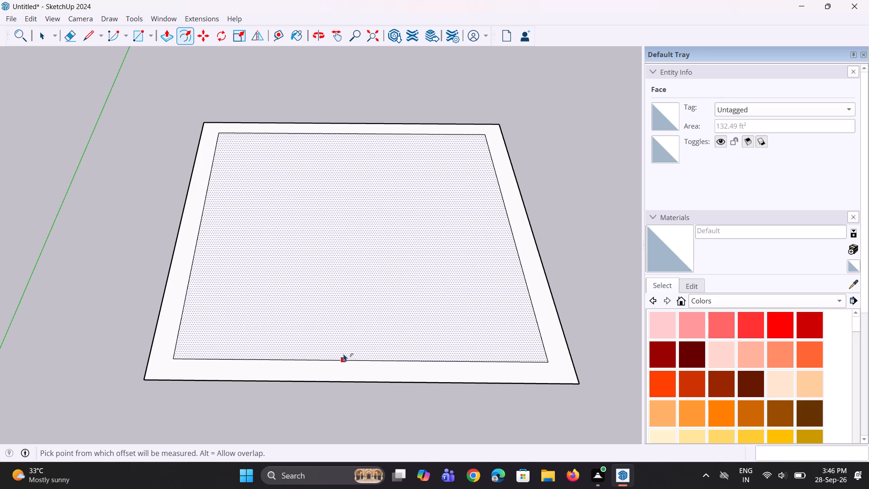
key("space")
left_click(367, 360)
key("m")
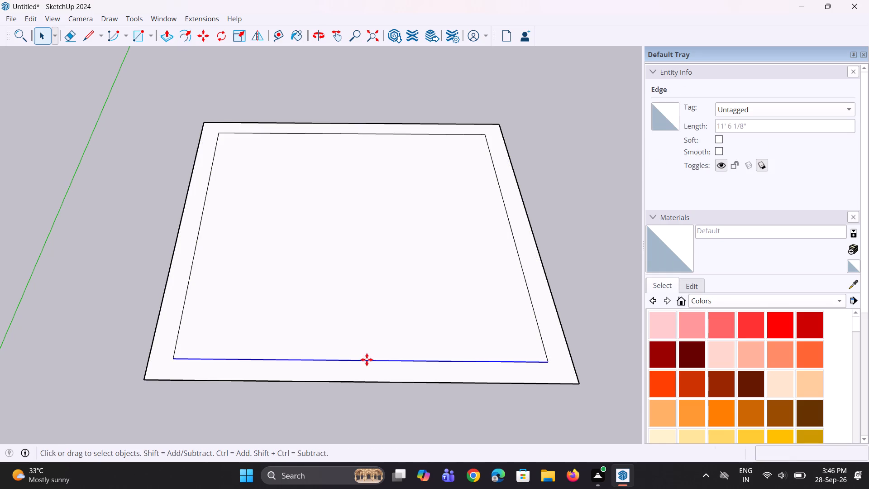
left_click(546, 360)
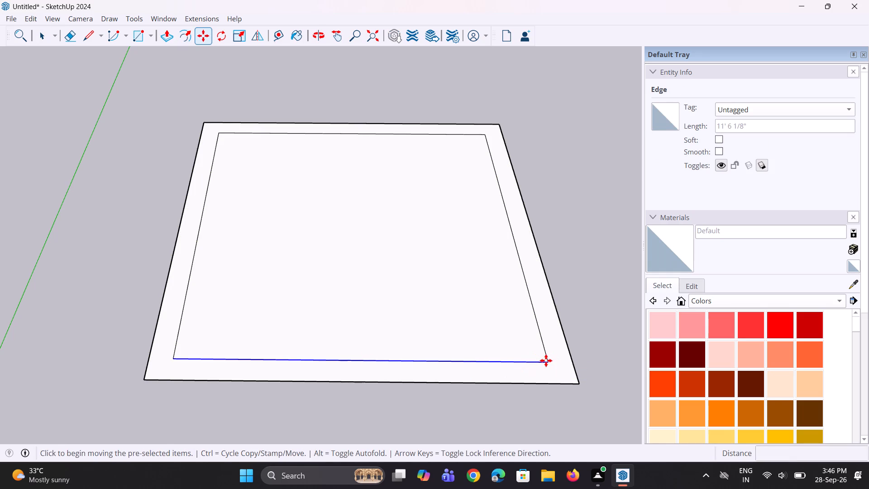
left_click(546, 384)
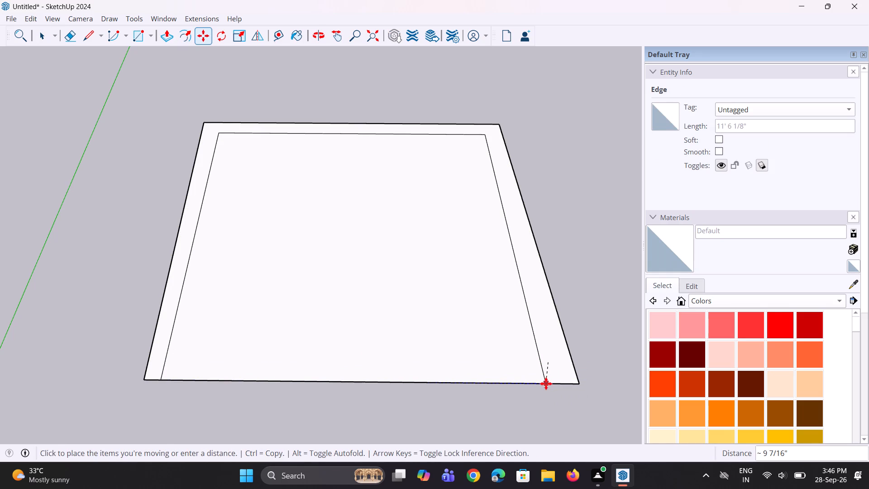
key("space")
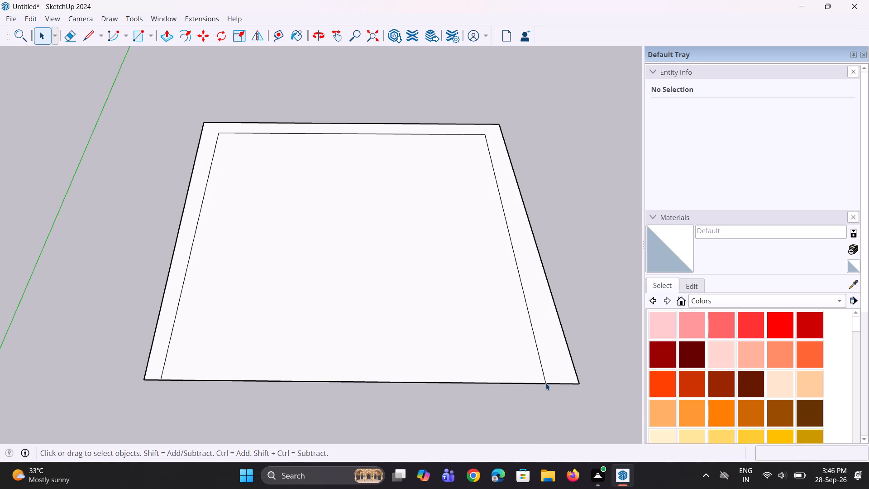
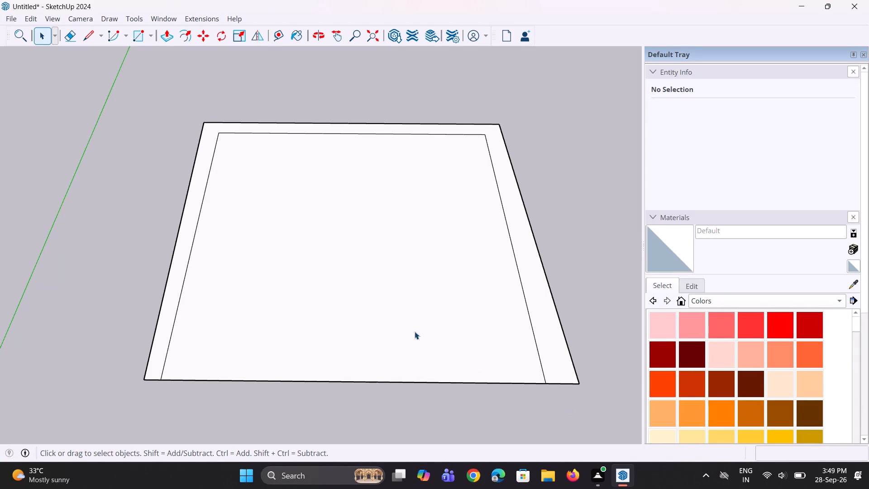
Delete the front edge between the two side walls so the room outline is open at the front.
left_click(401, 383)
key("Delete")
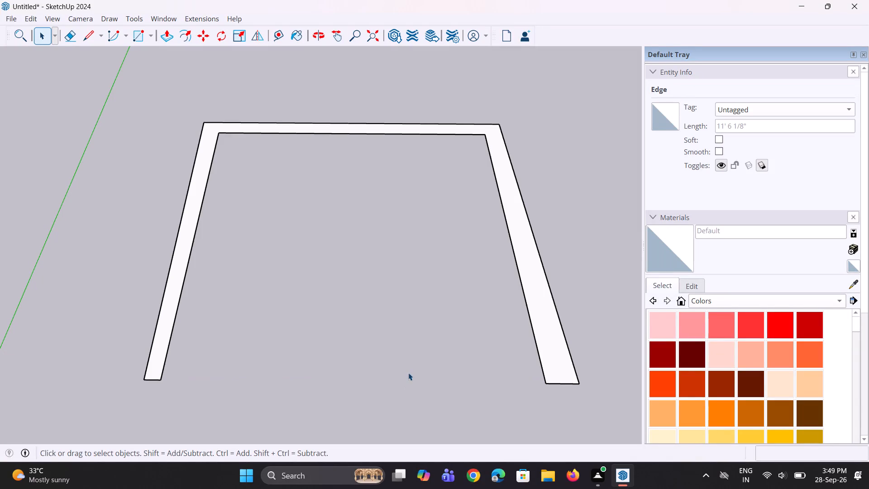
Push/Pull the three-sided wall outline up to a height of 10'.
middle_click_drag(326, 347, 270, 326)
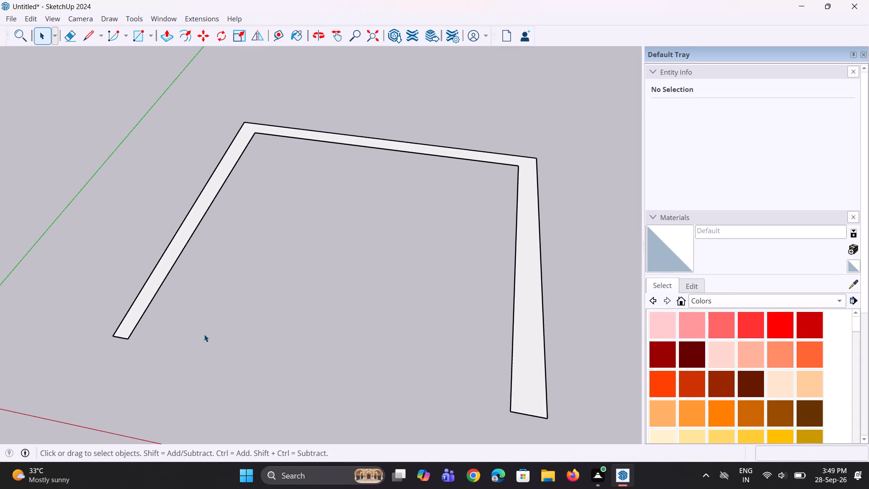
key("p")
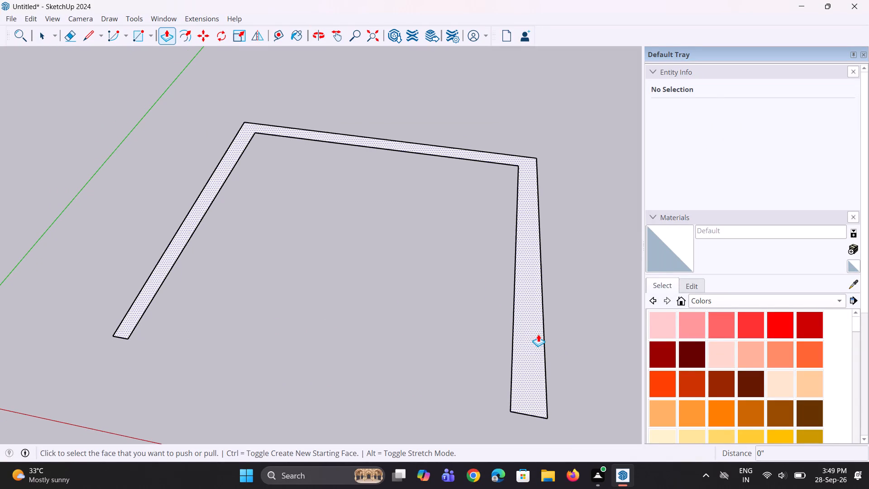
left_click(535, 339)
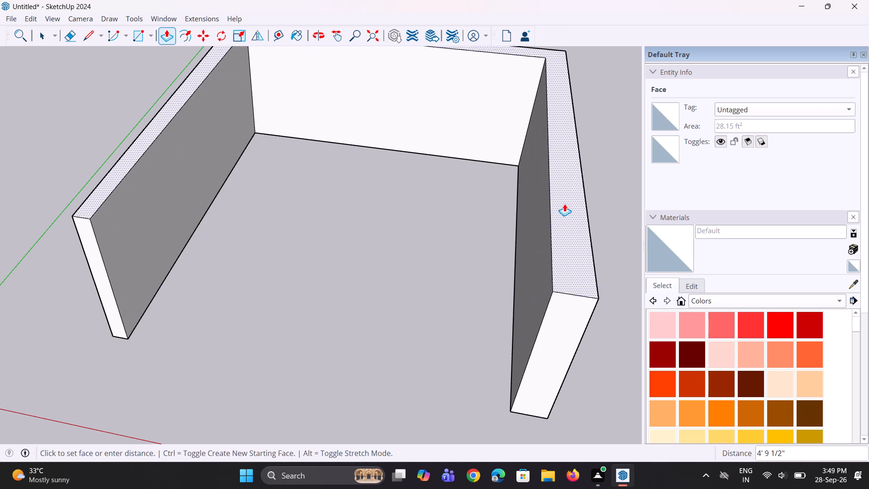
type("10'")
key("Return")
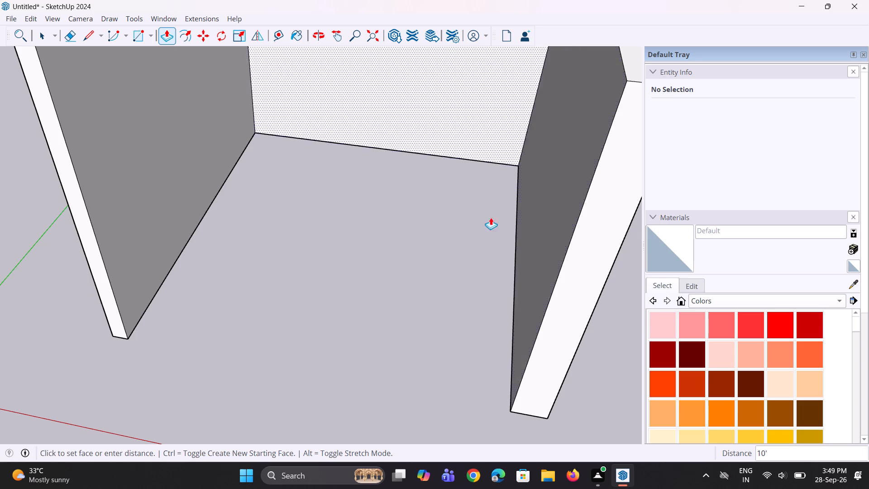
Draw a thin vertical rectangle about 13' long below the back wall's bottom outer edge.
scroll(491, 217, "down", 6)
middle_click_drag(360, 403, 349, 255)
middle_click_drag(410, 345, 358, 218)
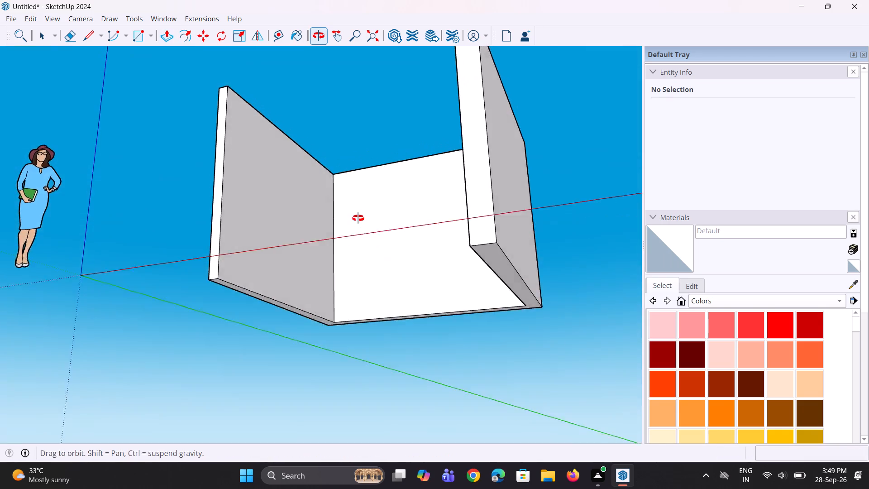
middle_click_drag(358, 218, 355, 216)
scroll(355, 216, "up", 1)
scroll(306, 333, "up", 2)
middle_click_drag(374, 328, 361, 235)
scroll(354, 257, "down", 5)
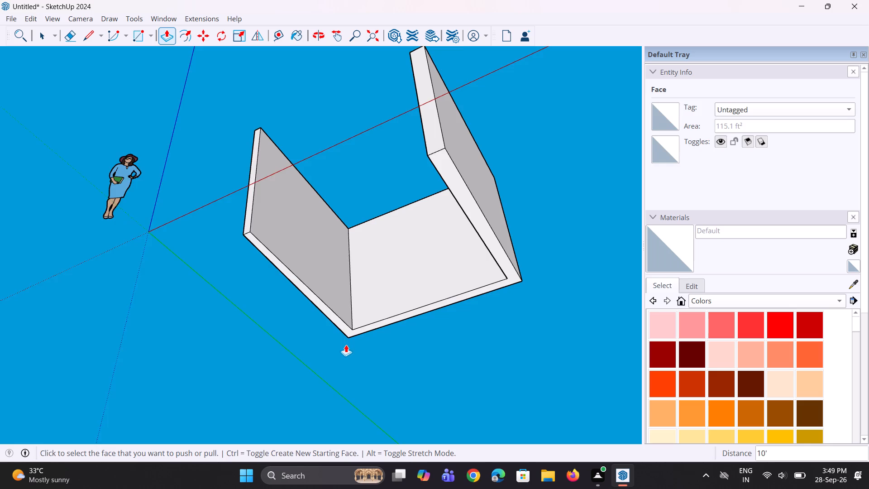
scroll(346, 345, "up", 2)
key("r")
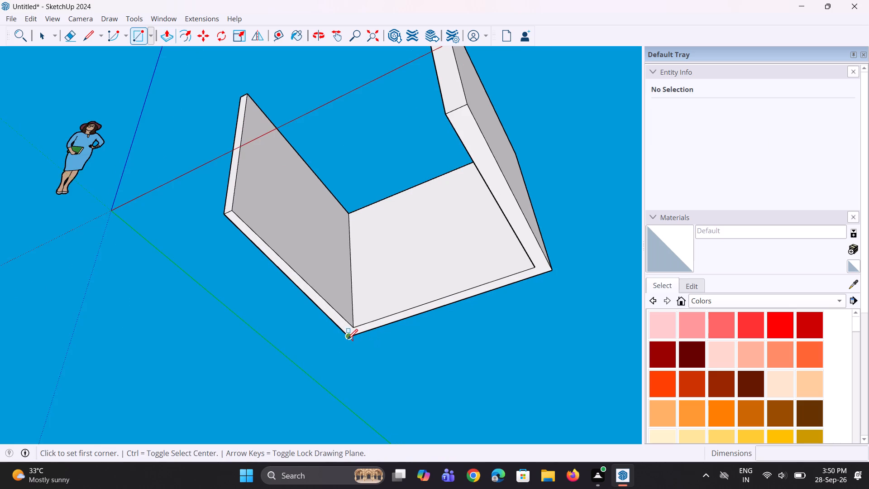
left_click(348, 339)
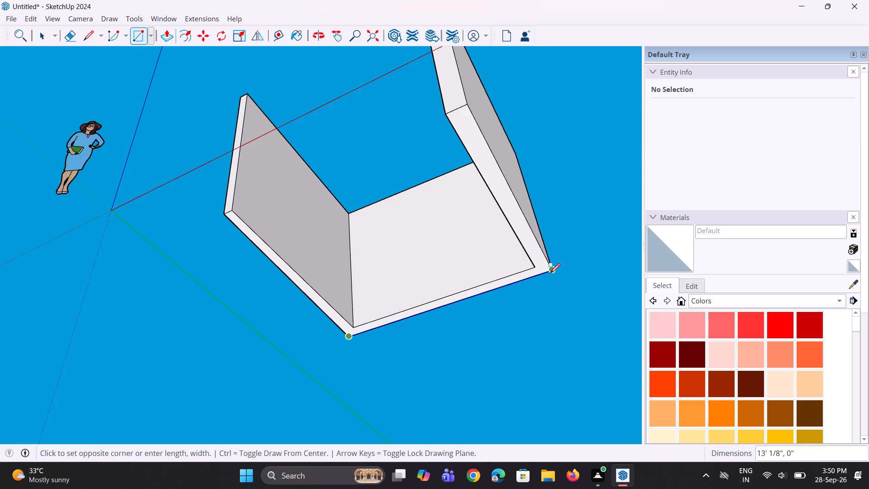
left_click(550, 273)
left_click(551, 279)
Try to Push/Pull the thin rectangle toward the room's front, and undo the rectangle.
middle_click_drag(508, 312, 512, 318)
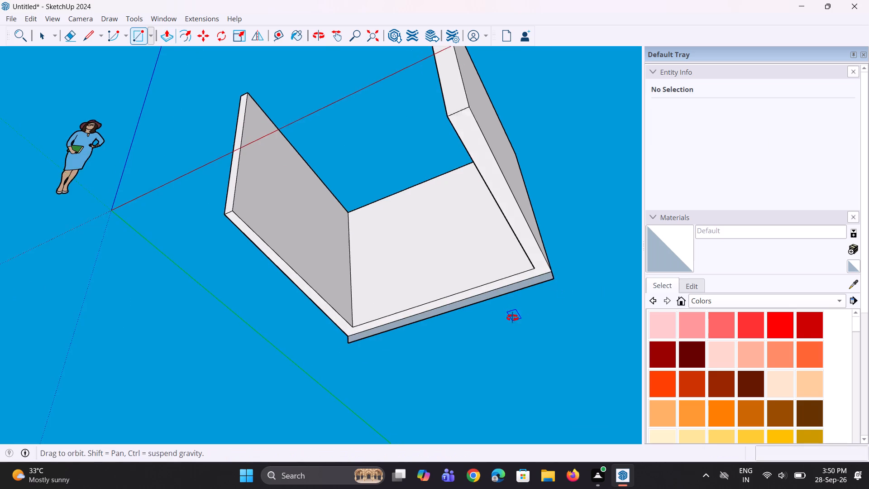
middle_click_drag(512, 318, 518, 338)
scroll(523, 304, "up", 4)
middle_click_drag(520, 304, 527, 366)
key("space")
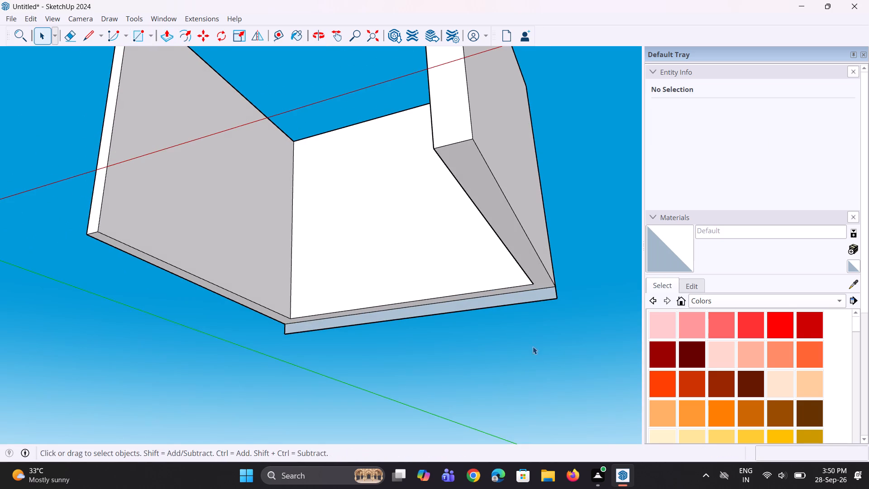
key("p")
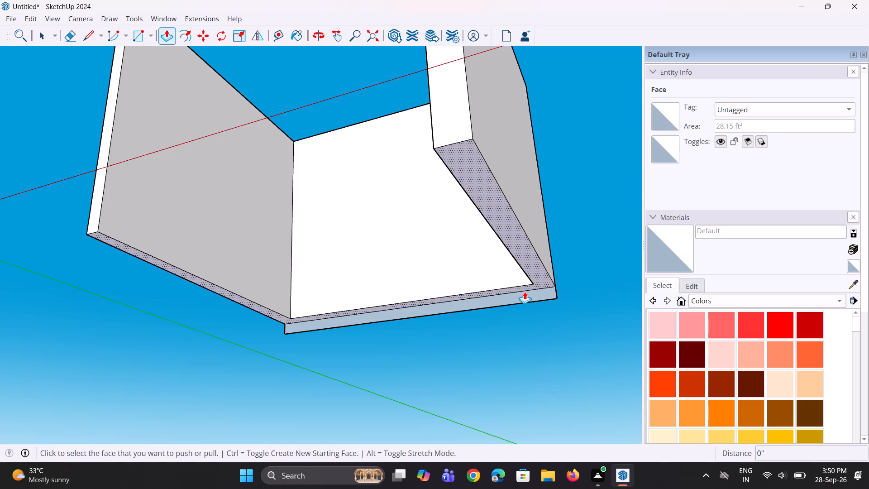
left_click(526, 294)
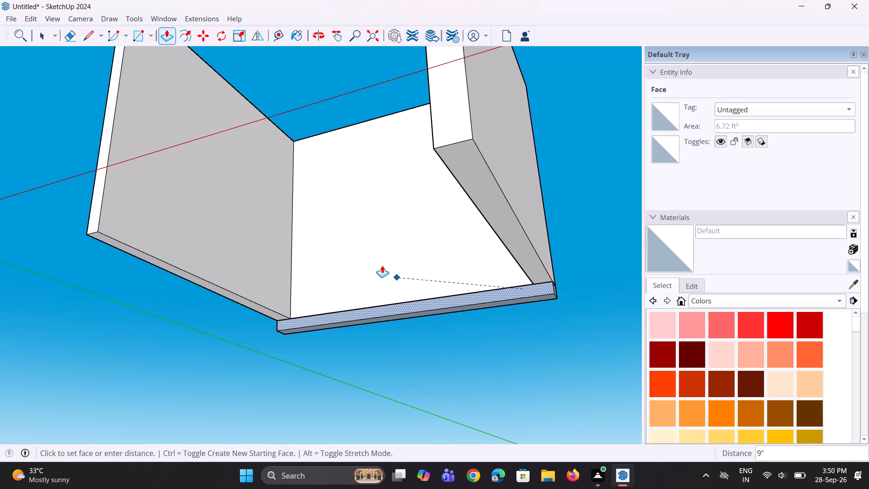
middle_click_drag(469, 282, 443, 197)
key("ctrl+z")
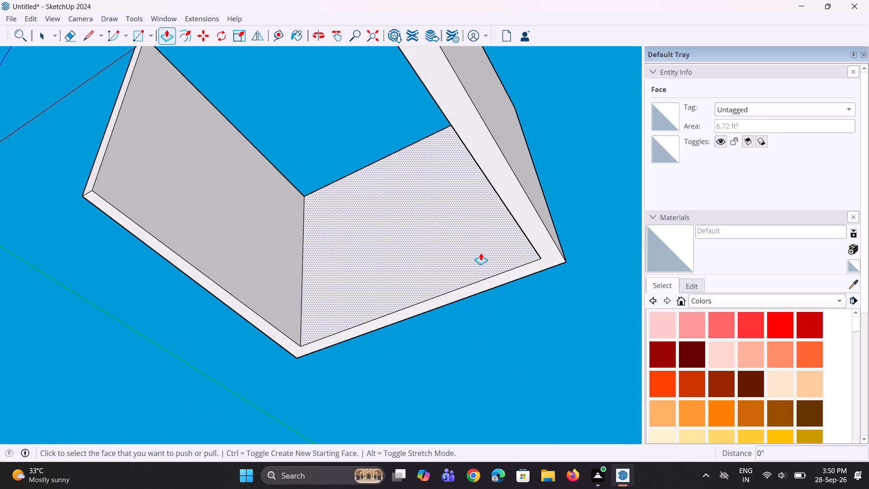
Draw a vertical rectangle about 13' by 6 5/8" extending down from the back wall's bottom outer edge.
middle_click_drag(495, 287, 518, 337)
key("r")
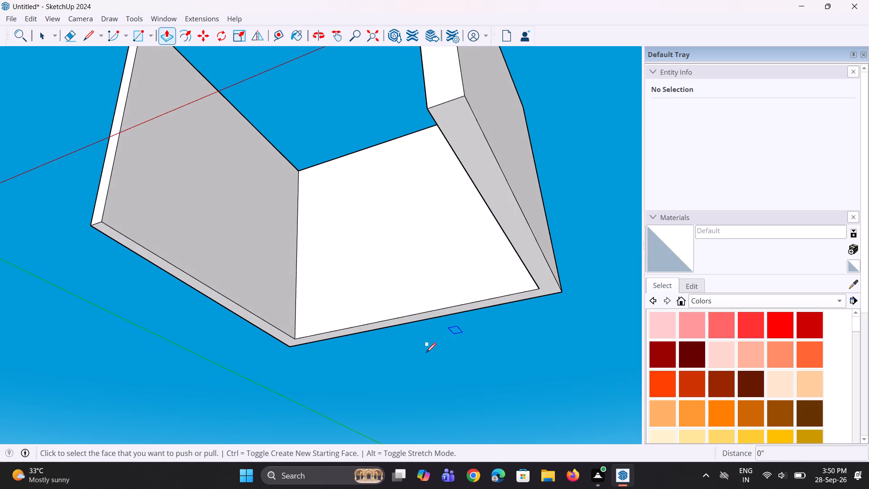
left_click(293, 347)
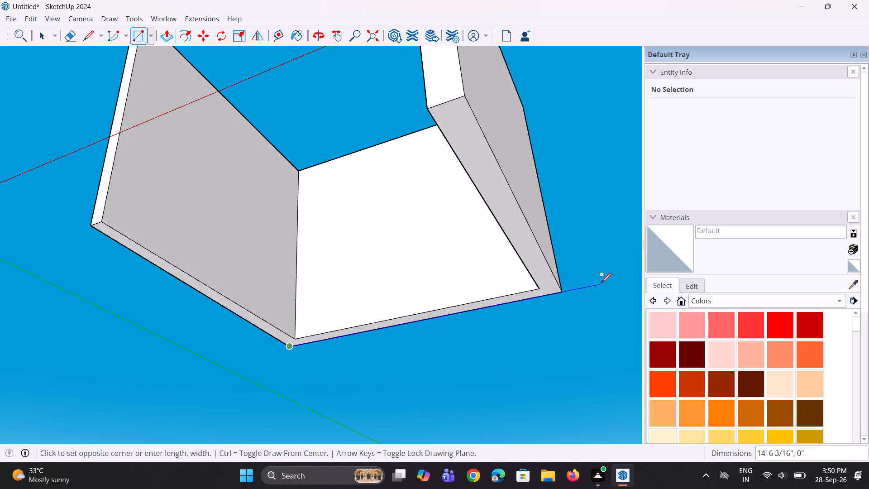
left_click(563, 295)
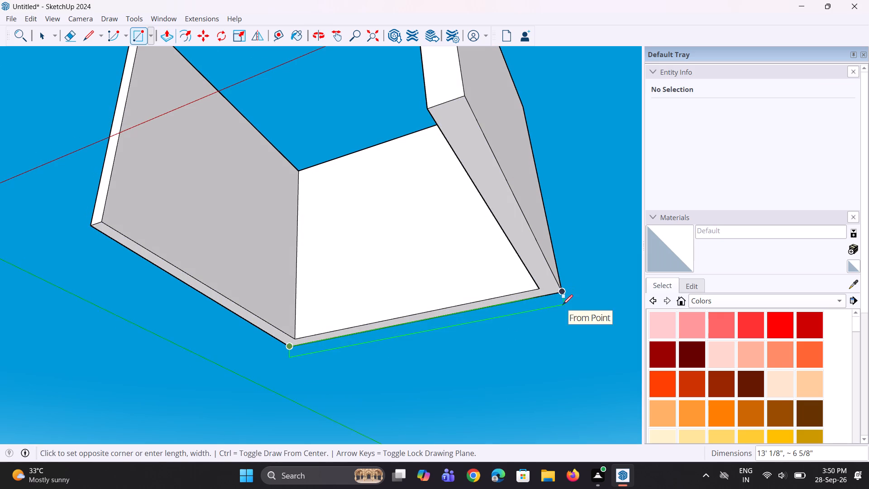
left_click(563, 305)
Push/Pull the thin rectangle about 13' under the walls to their front ends, forming the room's floor slab.
scroll(561, 303, "up", 2)
key("p")
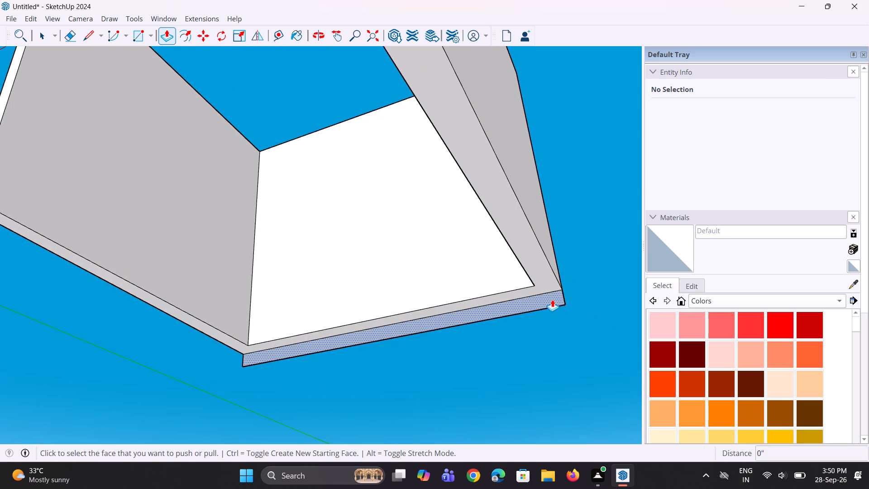
left_click(552, 299)
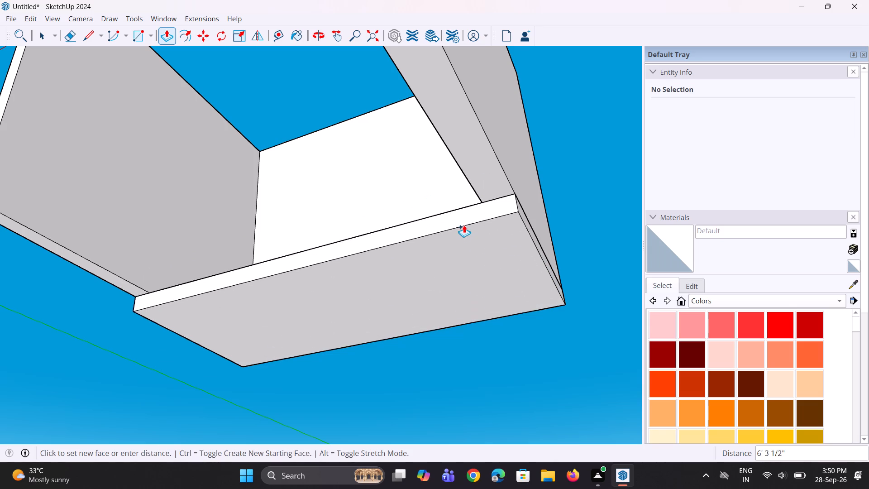
scroll(464, 225, "down", 6)
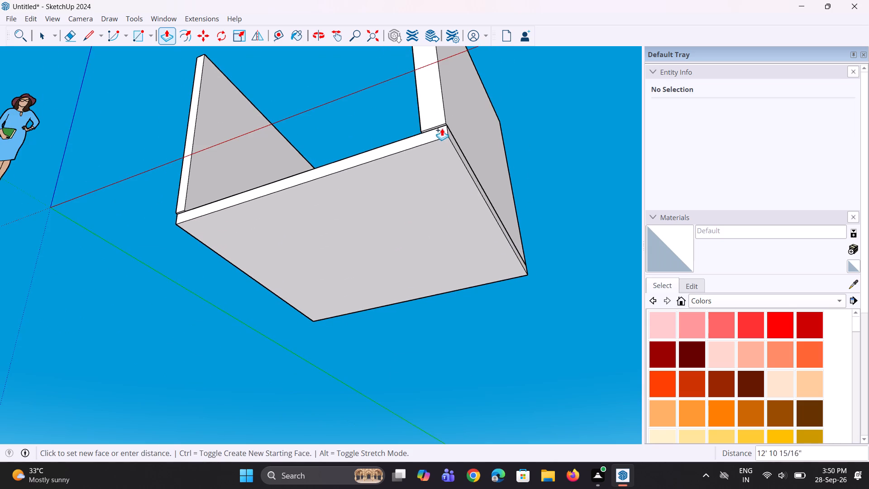
left_click(434, 114)
middle_click_drag(418, 193, 514, 340)
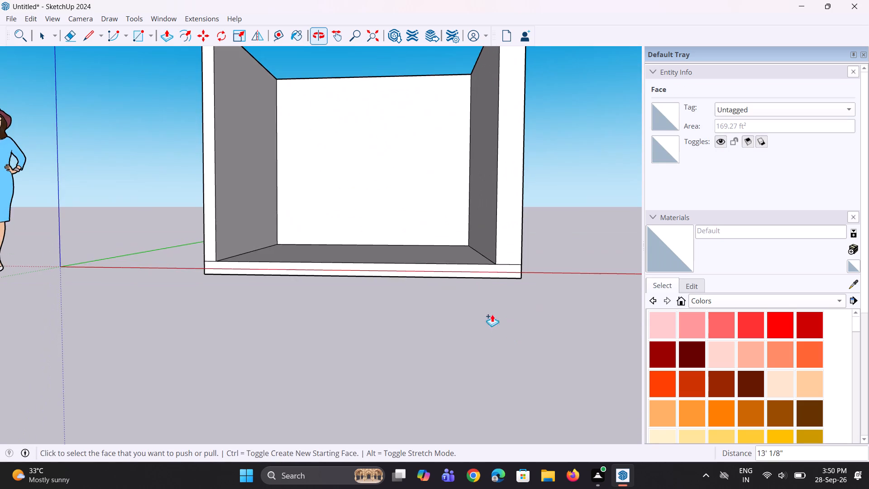
middle_click_drag(380, 268, 403, 332)
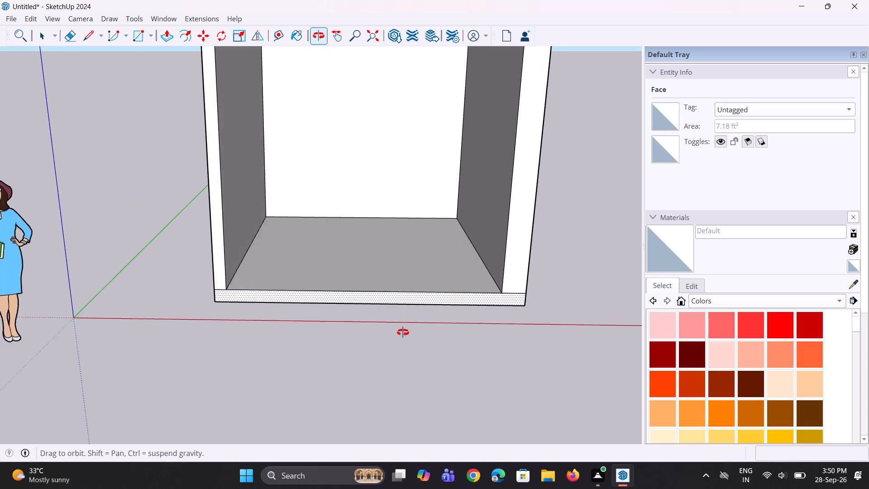
middle_click_drag(403, 332, 400, 344)
scroll(400, 344, "down", 4)
scroll(382, 283, "up", 6)
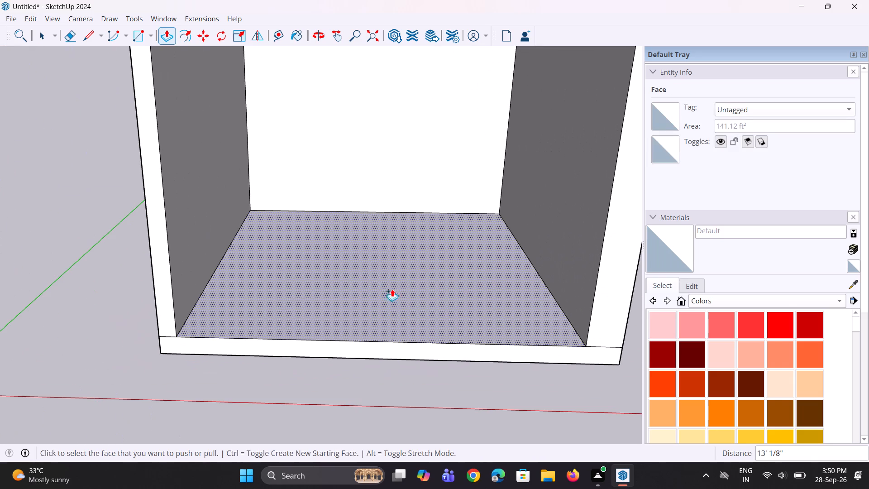
key("space")
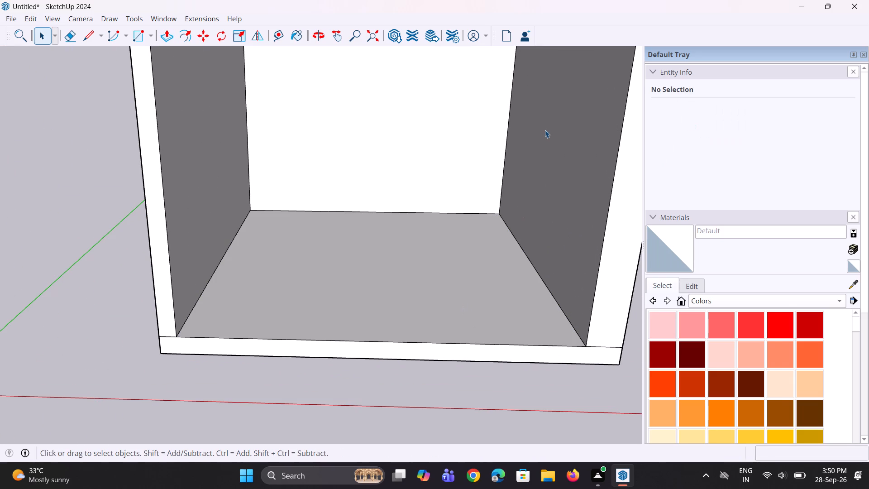
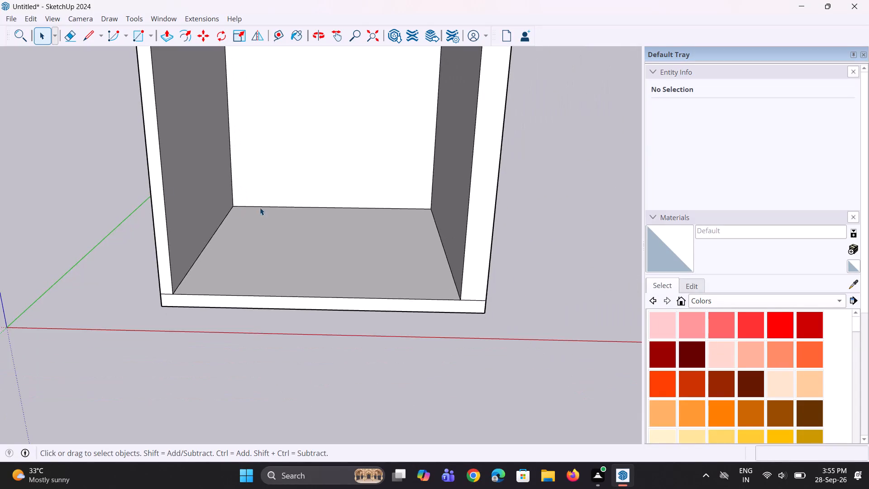
Examine the room's walls and floor slab through the open front from several angles.
scroll(260, 207, "down", 2)
middle_click_drag(303, 217, 348, 200)
scroll(385, 173, "up", 3)
middle_click_drag(385, 172, 387, 223)
scroll(386, 173, "down", 1)
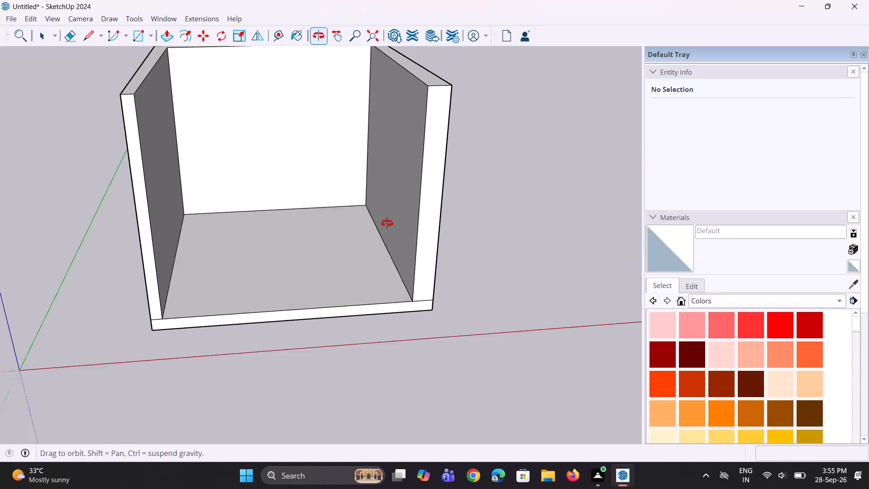
middle_click_drag(387, 223, 387, 225)
scroll(383, 225, "up", 1)
middle_click_drag(382, 226, 259, 230)
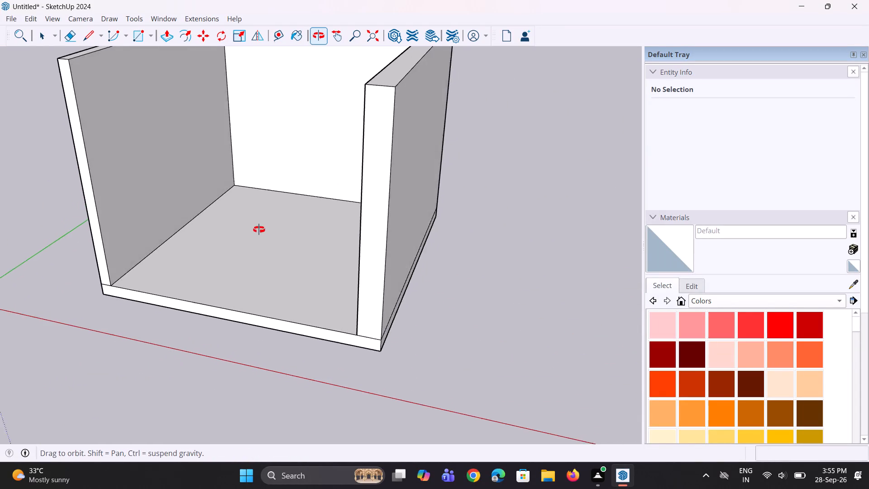
middle_click_drag(259, 230, 342, 223)
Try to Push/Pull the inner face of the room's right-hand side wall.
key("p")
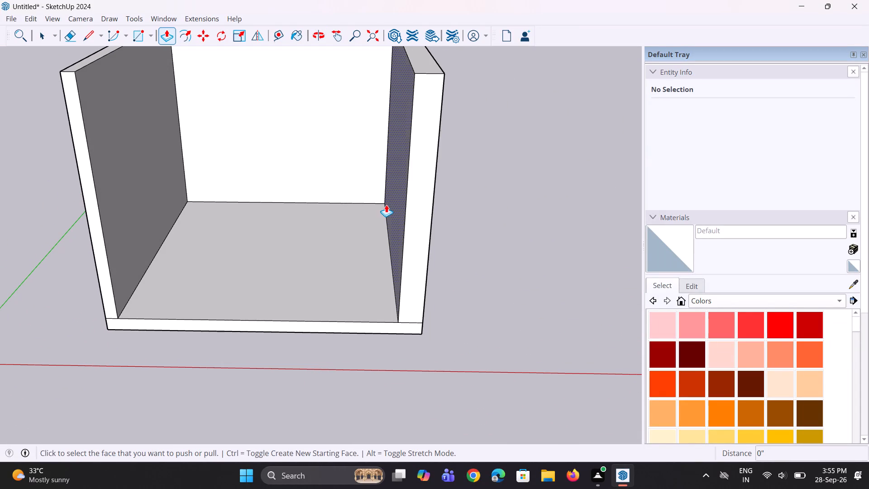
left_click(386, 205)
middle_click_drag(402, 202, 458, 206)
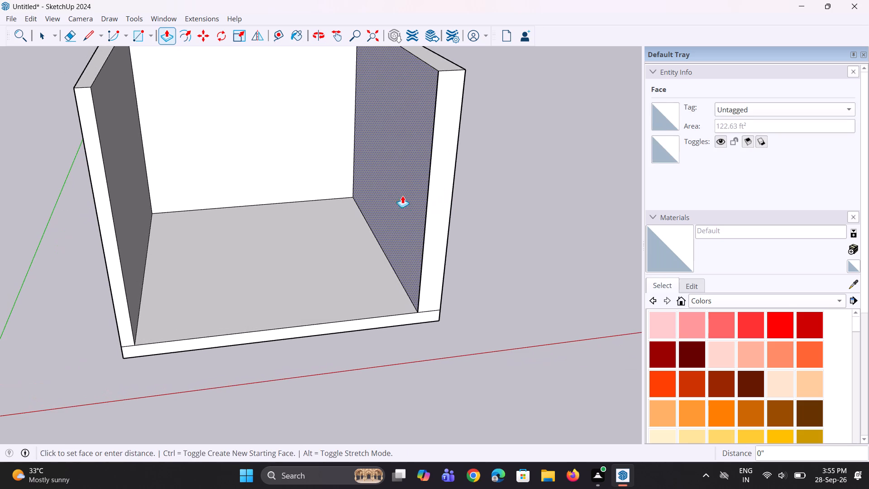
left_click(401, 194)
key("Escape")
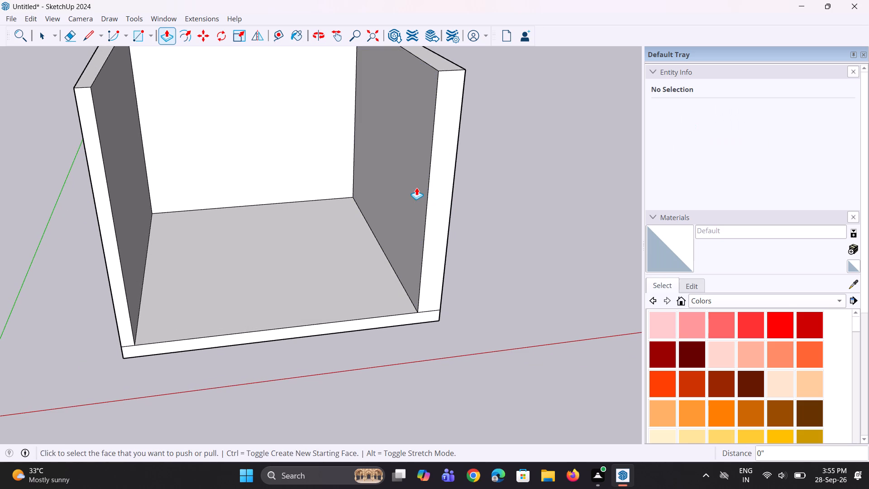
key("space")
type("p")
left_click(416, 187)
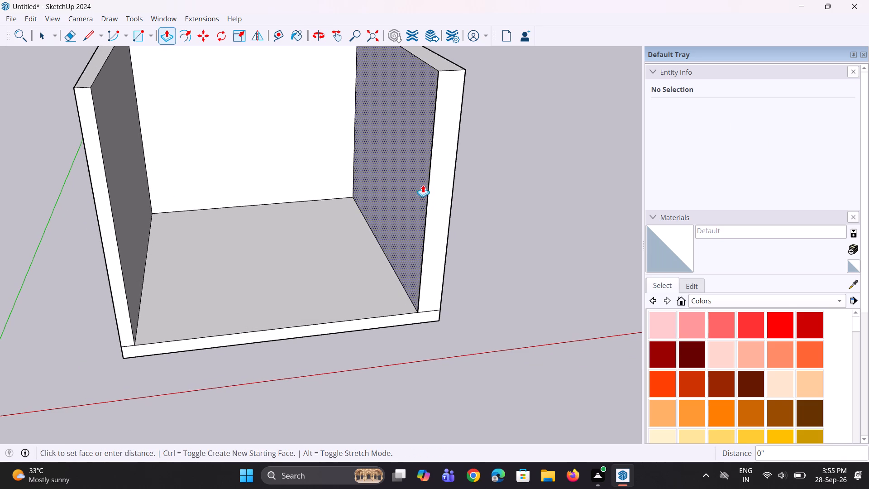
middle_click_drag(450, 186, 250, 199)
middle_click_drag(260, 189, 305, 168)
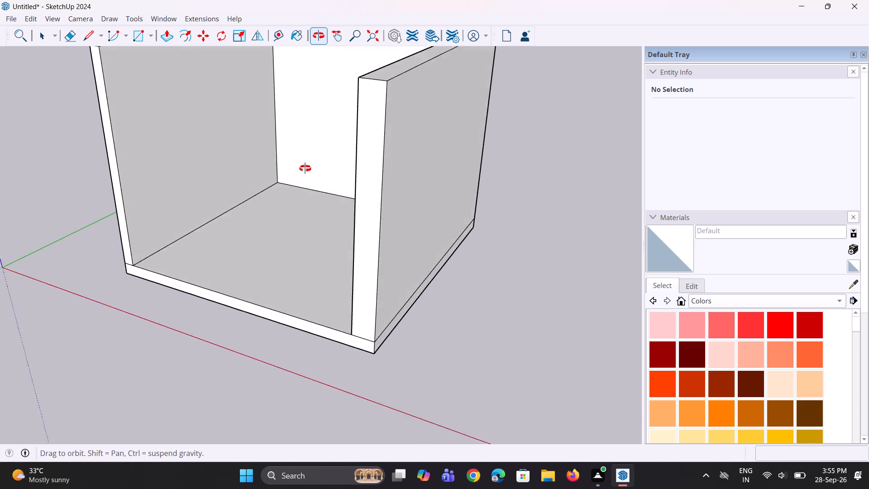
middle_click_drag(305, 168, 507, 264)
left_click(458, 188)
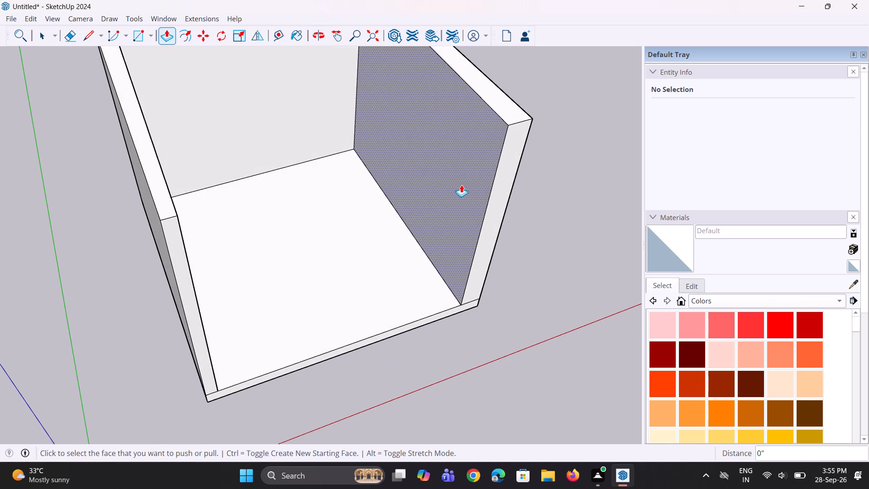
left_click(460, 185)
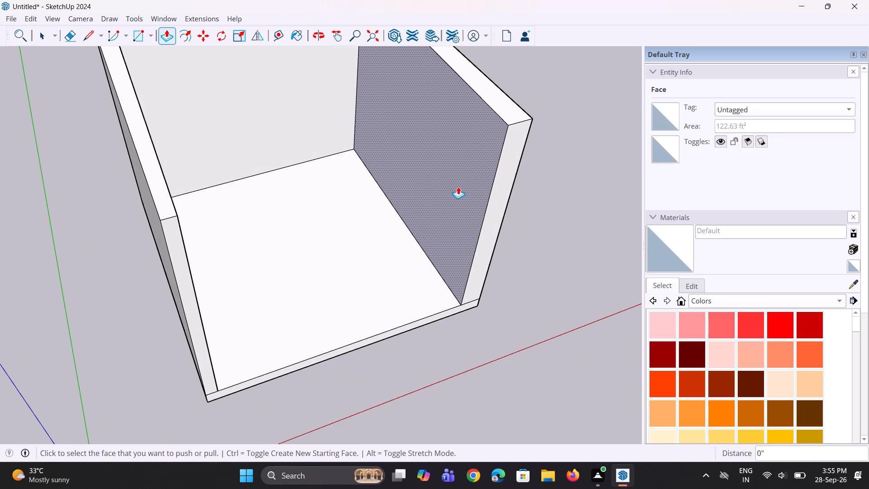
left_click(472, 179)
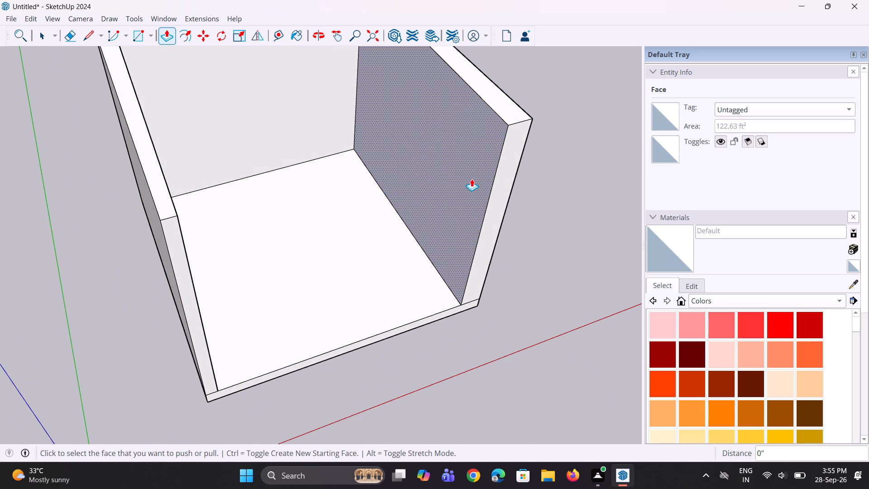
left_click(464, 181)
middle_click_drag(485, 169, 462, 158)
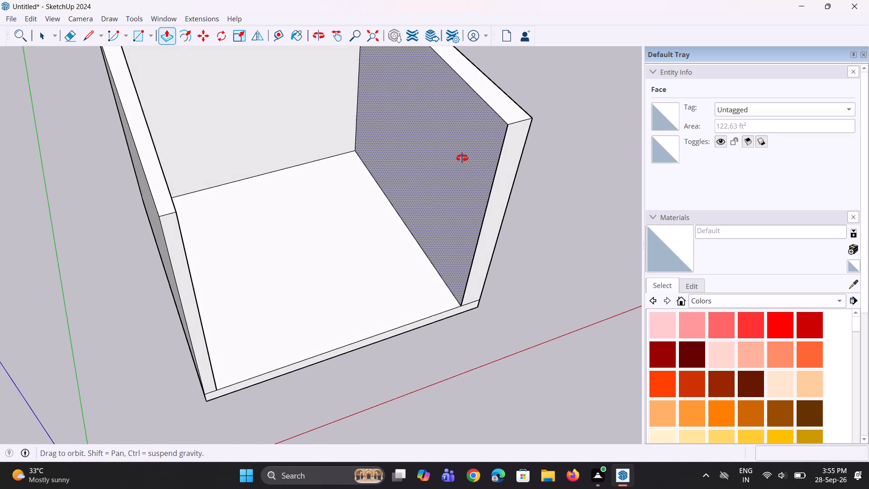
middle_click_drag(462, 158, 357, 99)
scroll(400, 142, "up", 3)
Undo the floor slab, the wall extrusion and the front opening, back to the flat square with its complete inner offset outline.
key("ctrl+z")
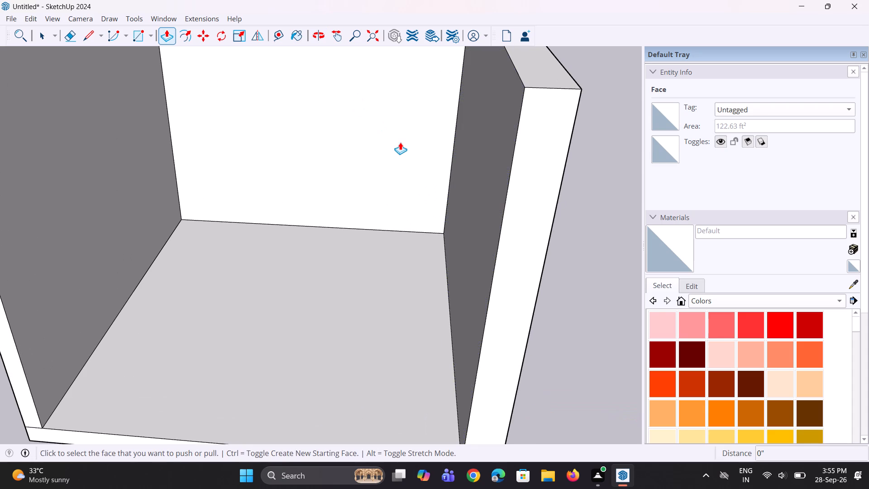
key("ctrl+z")
key("ctrl+z")
key("ctrl+z")
key("ctrl+z")
key("ctrl+z")
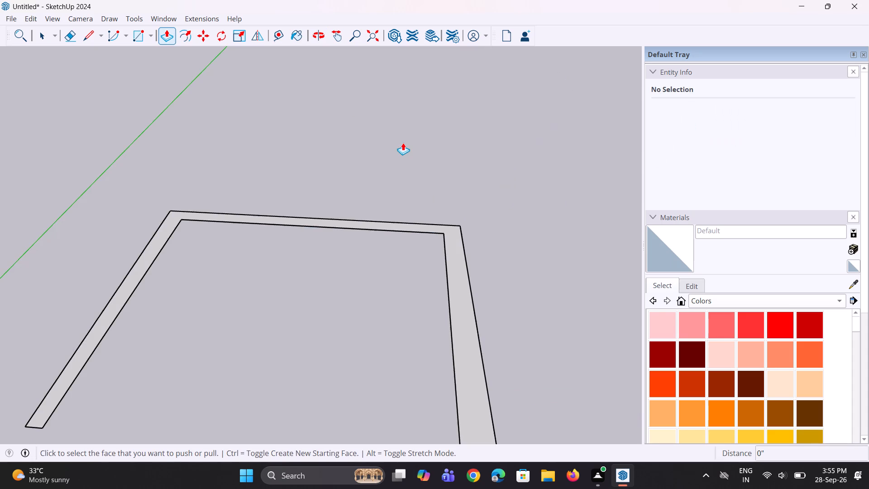
scroll(396, 143, "down", 7)
middle_click_drag(387, 162, 440, 268)
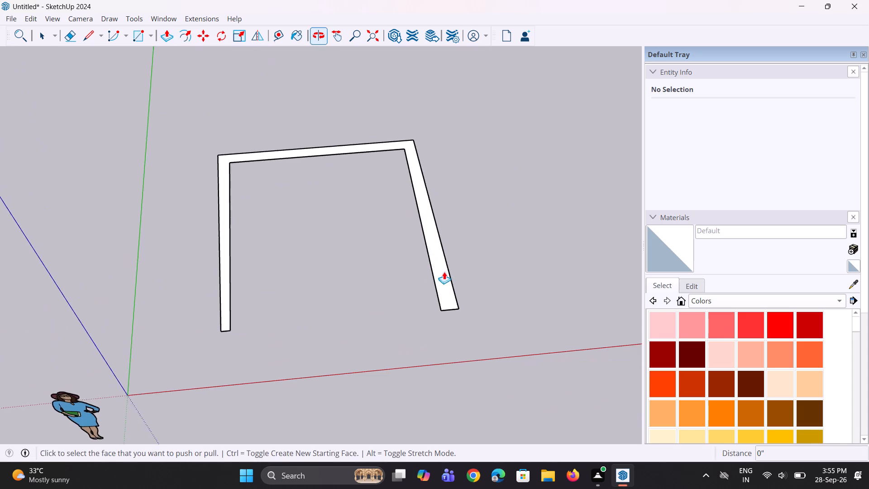
scroll(450, 279, "up", 3)
middle_click_drag(456, 288, 482, 300)
key("ctrl+z")
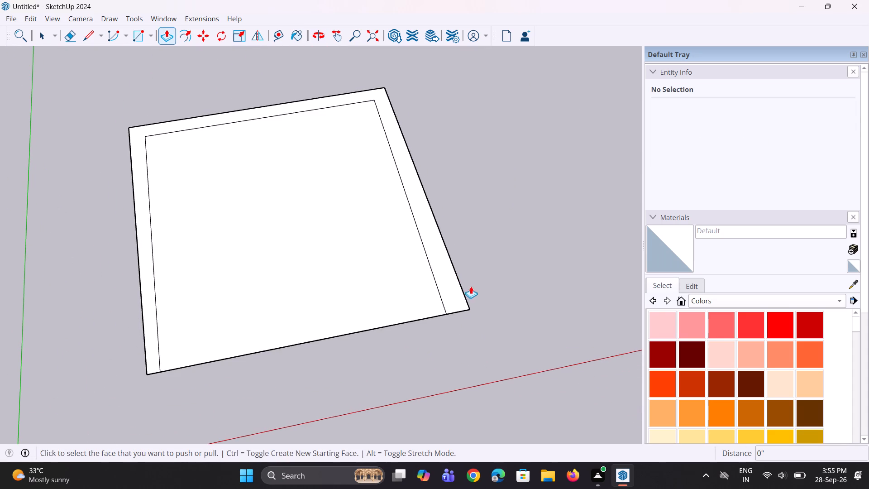
key("ctrl+z")
Move the inner outline's front edge 9" outward onto the square's outer front edge.
key("space")
key("space")
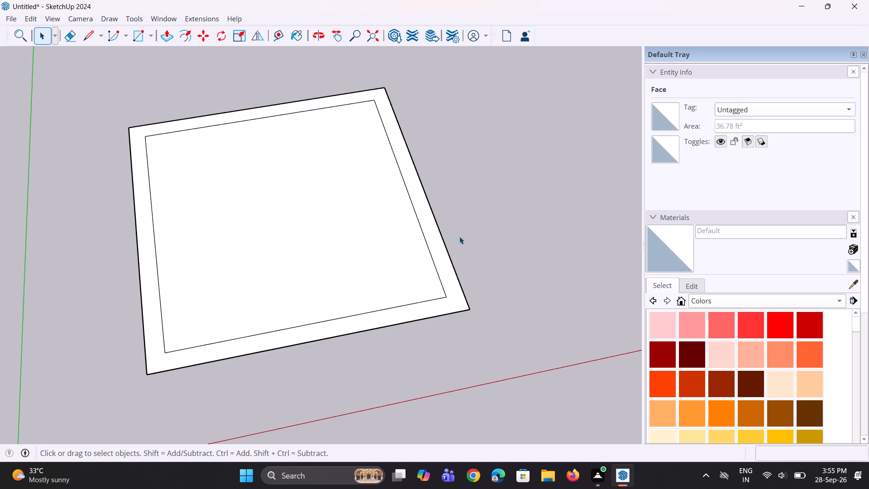
left_click(401, 306)
middle_click_drag(426, 304, 322, 303)
key("m")
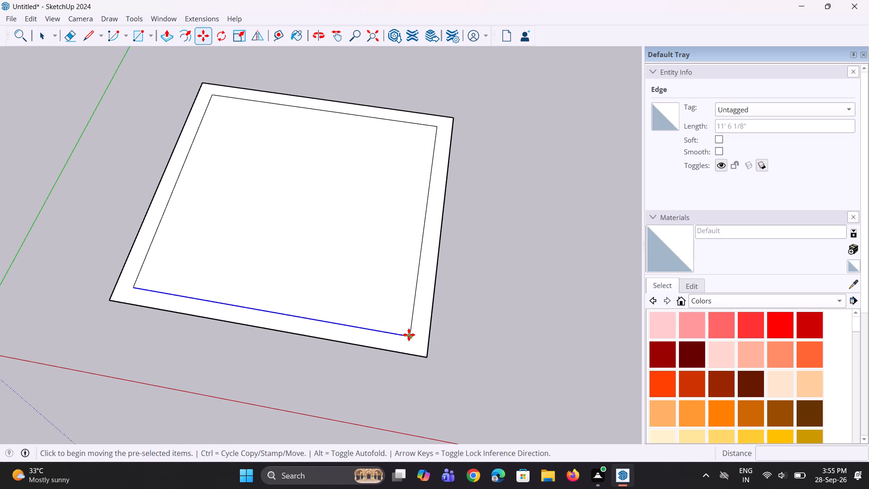
left_click(409, 335)
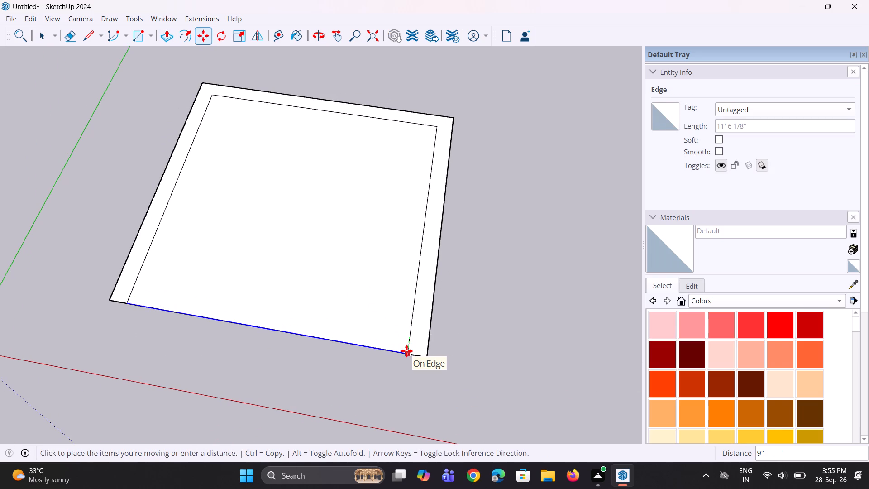
left_click(408, 352)
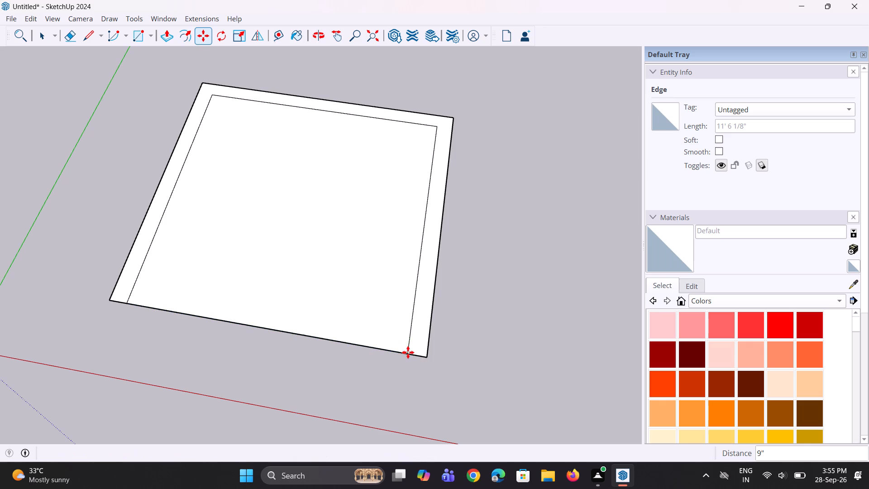
Delete the front edge between the two side wall strips, leaving a U-shaped wall outline.
middle_click_drag(250, 352, 285, 352)
key("space")
key("space")
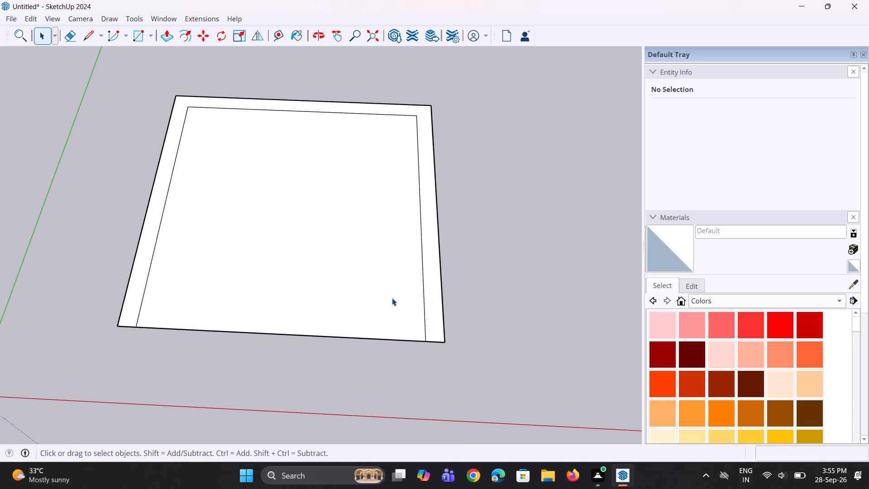
left_click(352, 338)
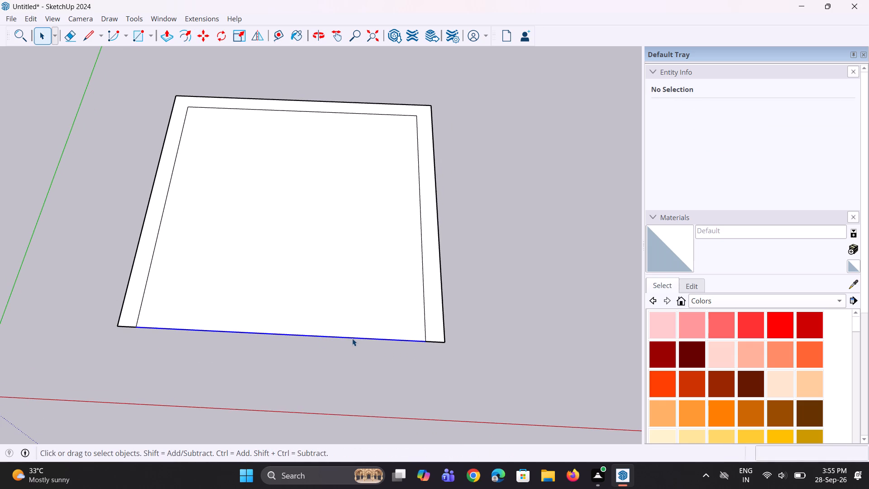
key("Delete")
Push/Pull the U-shaped wall outline up 10'.
key("p")
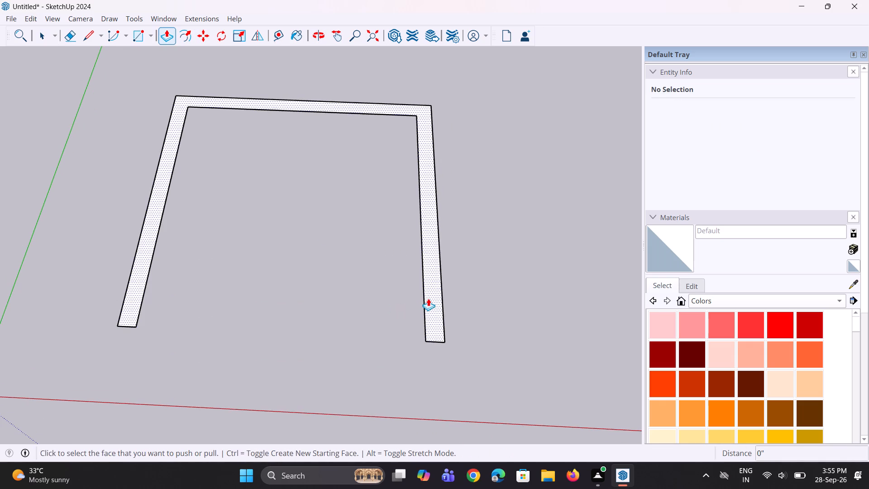
left_click(431, 299)
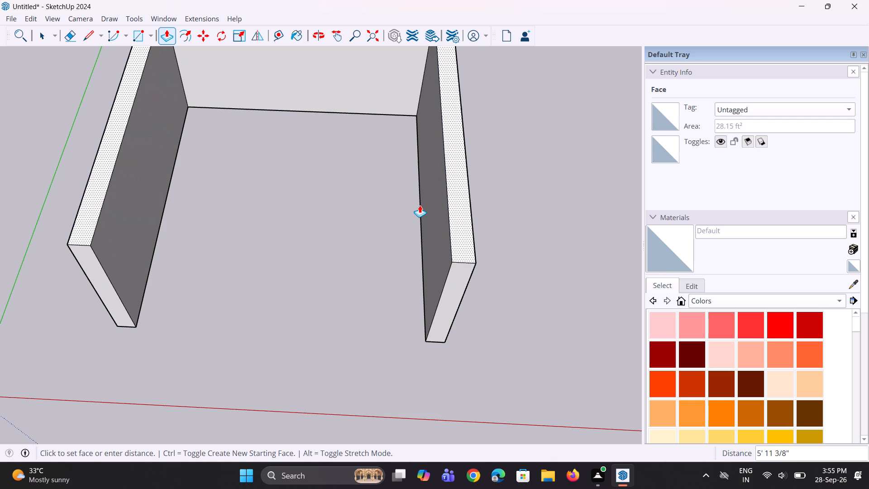
type("10'")
key("Return")
Draw a thin vertical rectangle about 13' long extending down from the back wall's bottom outer edge.
scroll(398, 233, "down", 2)
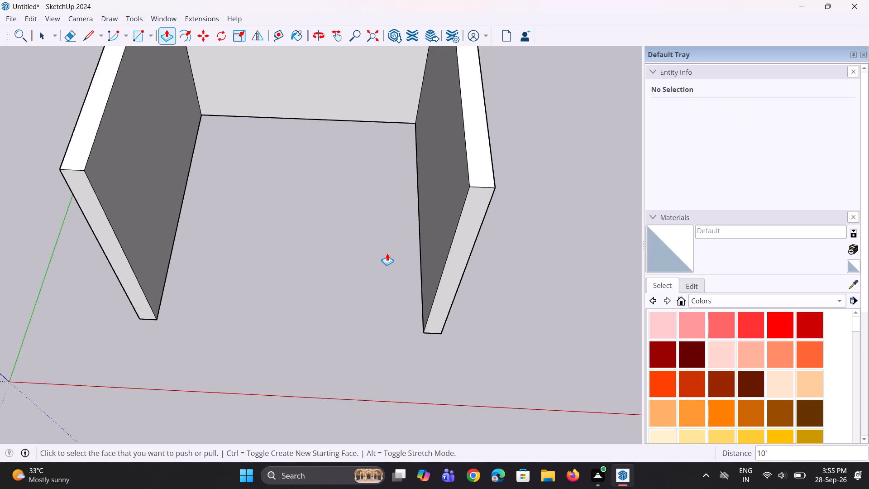
scroll(387, 253, "down", 3)
middle_click_drag(370, 264, 350, 124)
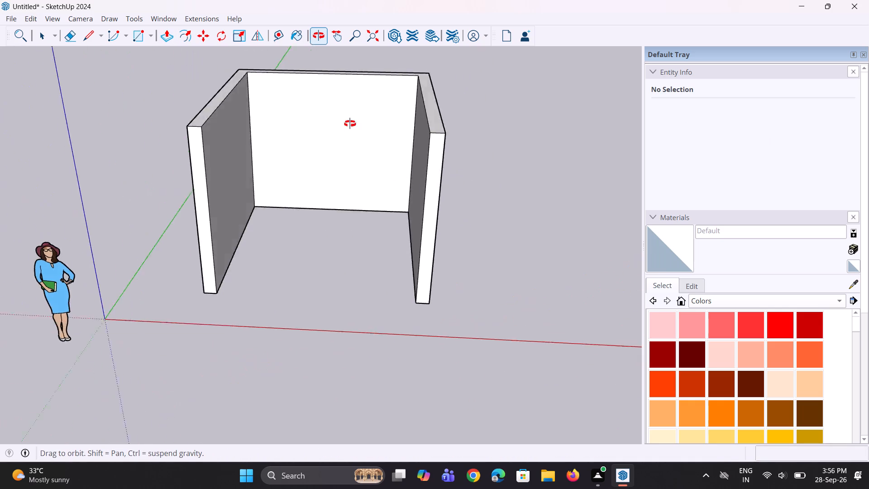
middle_click_drag(350, 124, 335, 73)
middle_click_drag(331, 247, 345, 87)
scroll(294, 282, "up", 5)
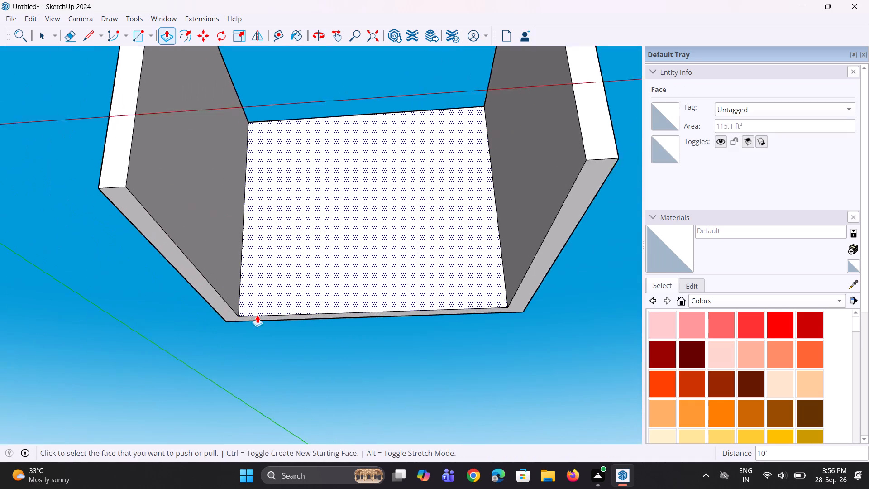
scroll(257, 315, "up", 2)
key("r")
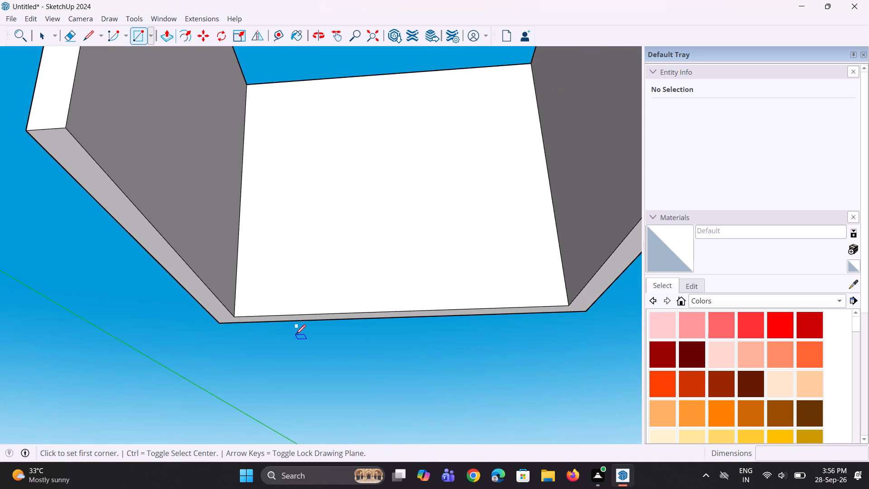
scroll(279, 371, "down", 1)
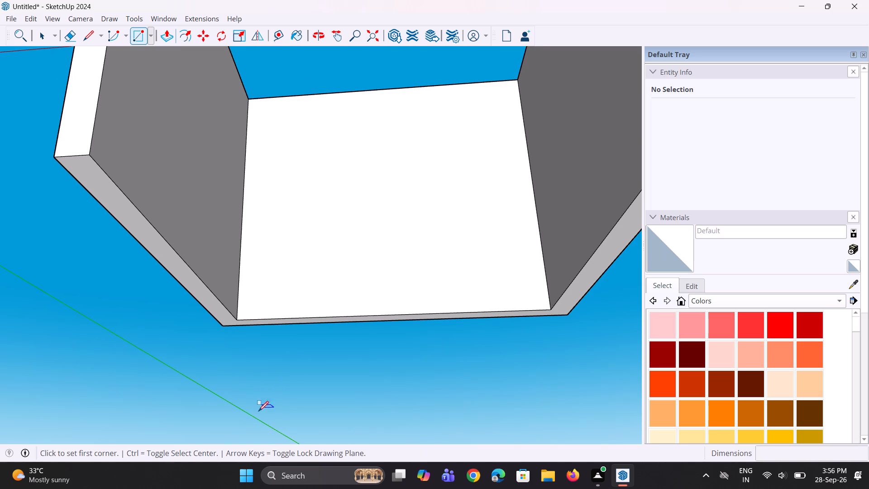
middle_click_drag(260, 369, 267, 250)
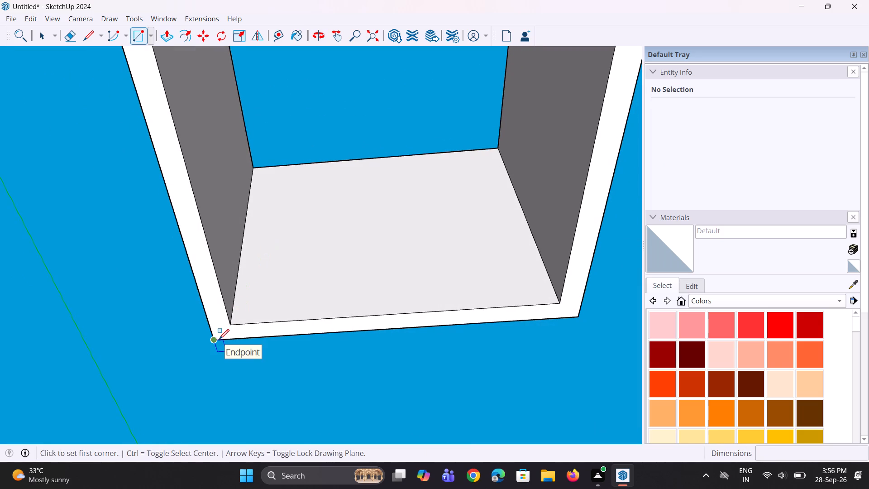
left_click(219, 339)
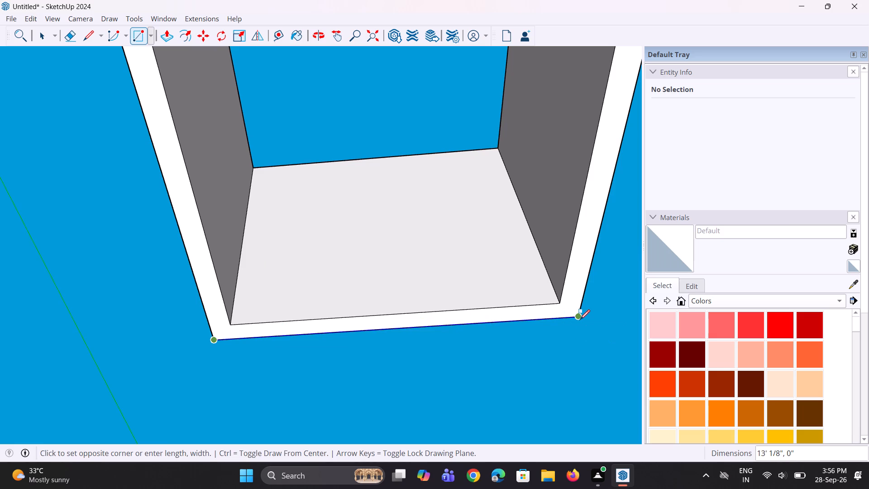
left_click(580, 319)
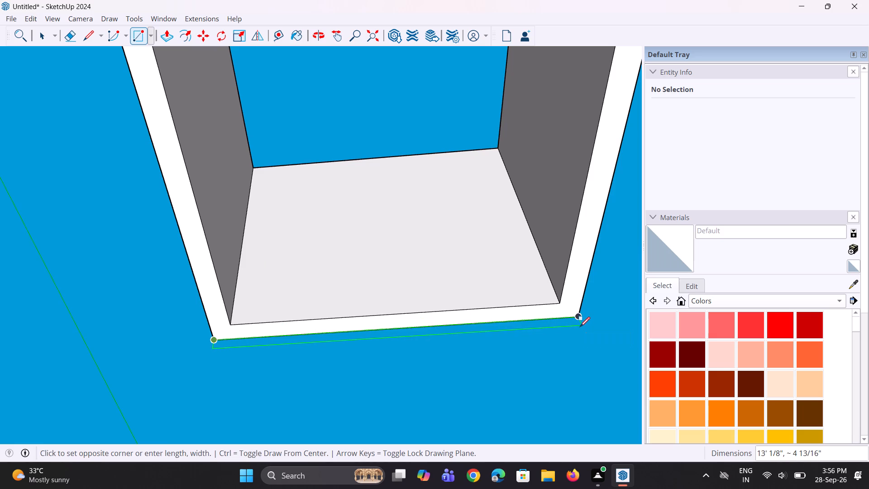
left_click(580, 328)
Push/Pull the thin rectangle 9" under the back wall and a further 12' 3 1/8" to the side walls' front ends, forming the floor slab.
middle_click_drag(444, 361, 458, 436)
key("space")
key("p")
left_click(511, 350)
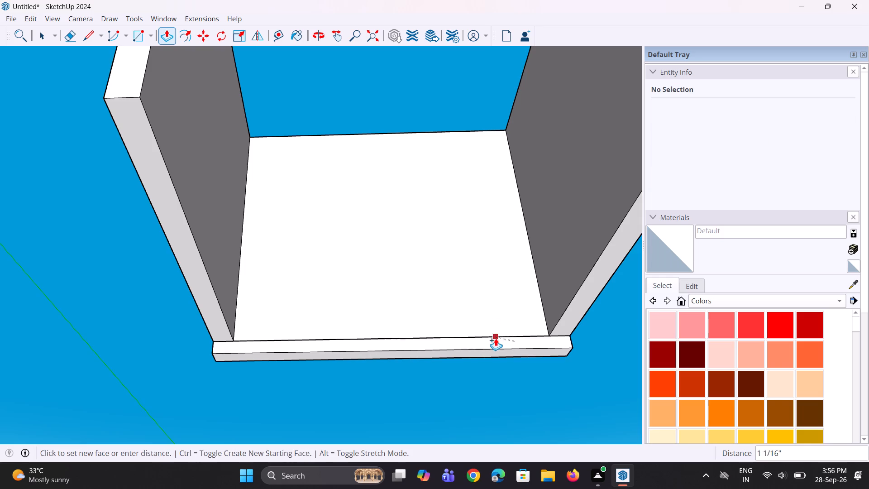
left_click(472, 270)
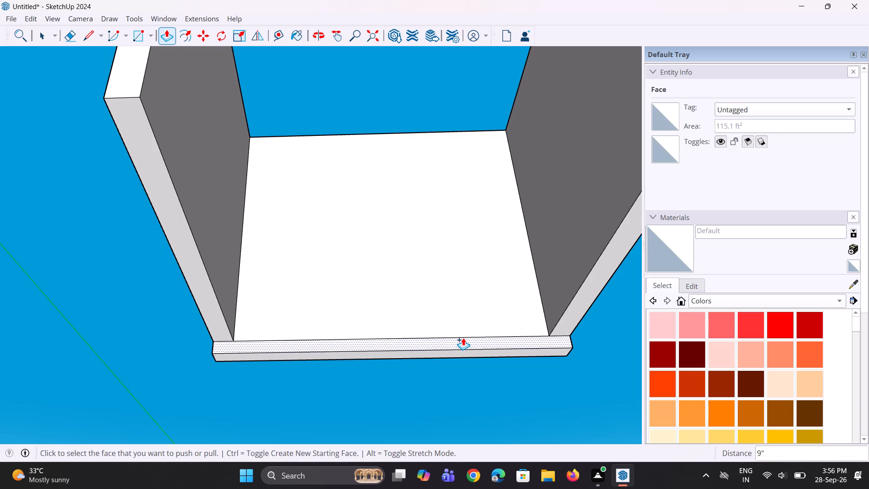
left_click(463, 338)
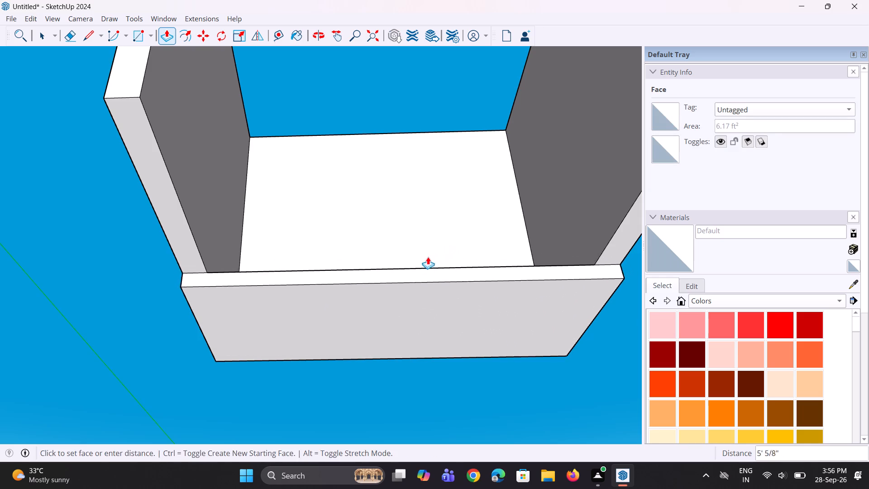
middle_click_drag(428, 277, 436, 405)
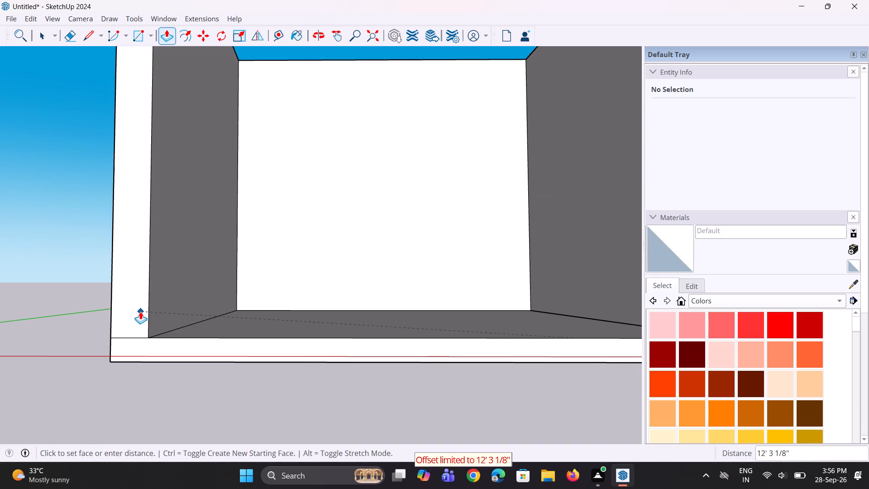
left_click(140, 312)
Push/Pull the floor slab's underside outward about 5/8".
middle_click_drag(170, 355, 295, 255)
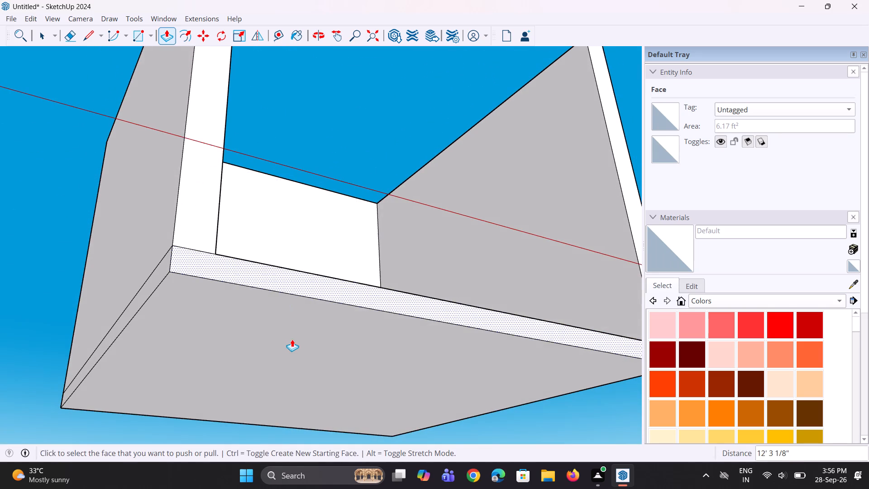
left_click(292, 339)
left_click(297, 341)
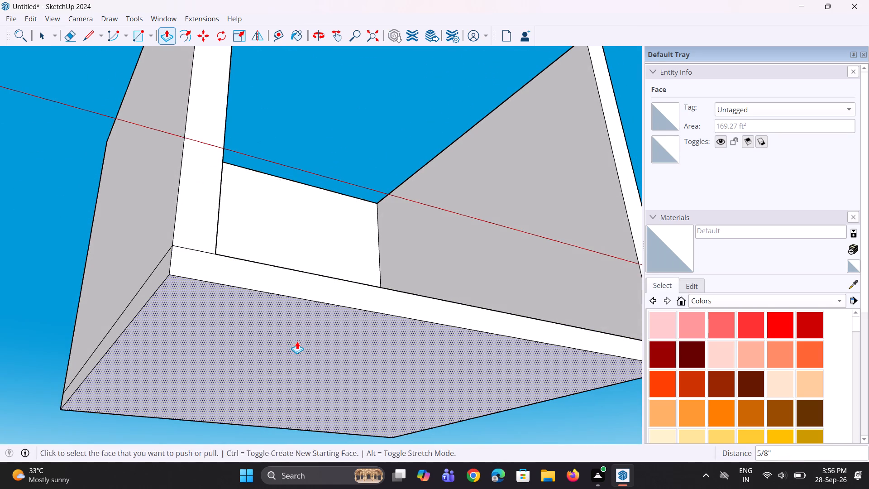
type("v")
key("space")
key("space")
Examine the rebuilt room's walls and floor slab from the front and above.
scroll(293, 341, "down", 1)
middle_click_drag(290, 347, 263, 426)
scroll(228, 346, "down", 5)
middle_click_drag(260, 346, 211, 400)
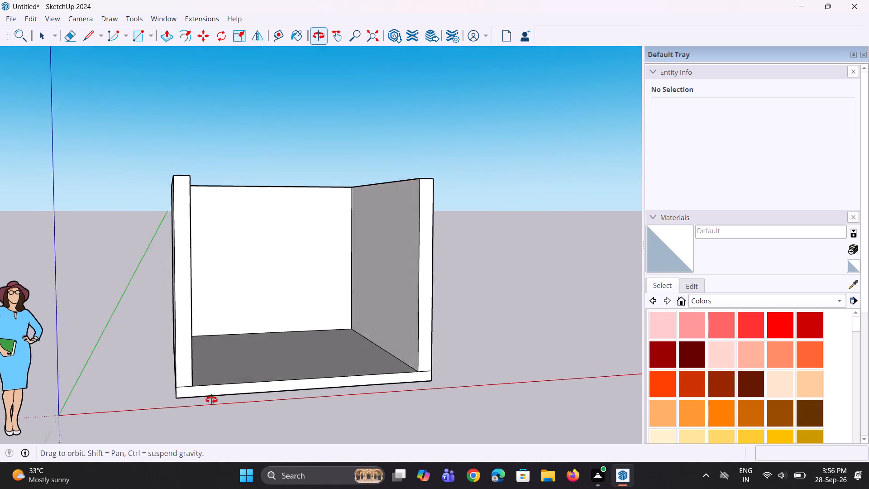
middle_click_drag(211, 400, 197, 405)
left_click(541, 334)
middle_click_drag(454, 315, 433, 367)
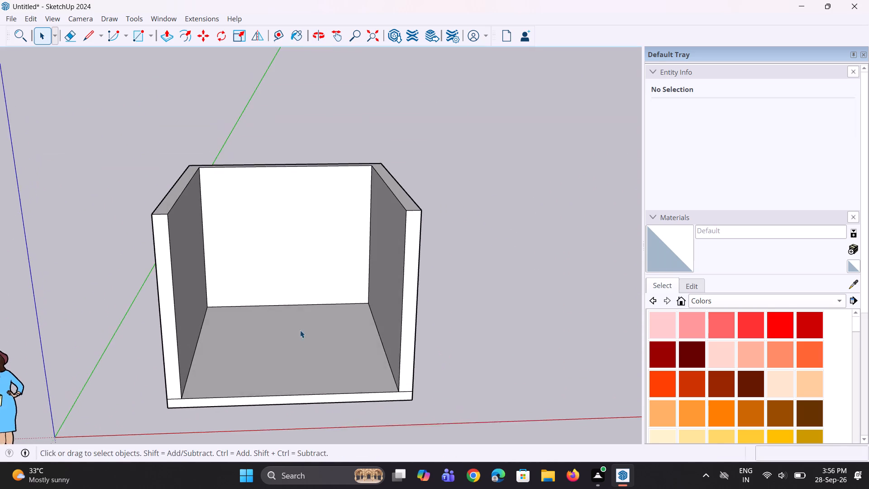
scroll(285, 320, "up", 2)
middle_click_drag(284, 329, 240, 334)
scroll(242, 330, "down", 3)
middle_click_drag(172, 334, 185, 336)
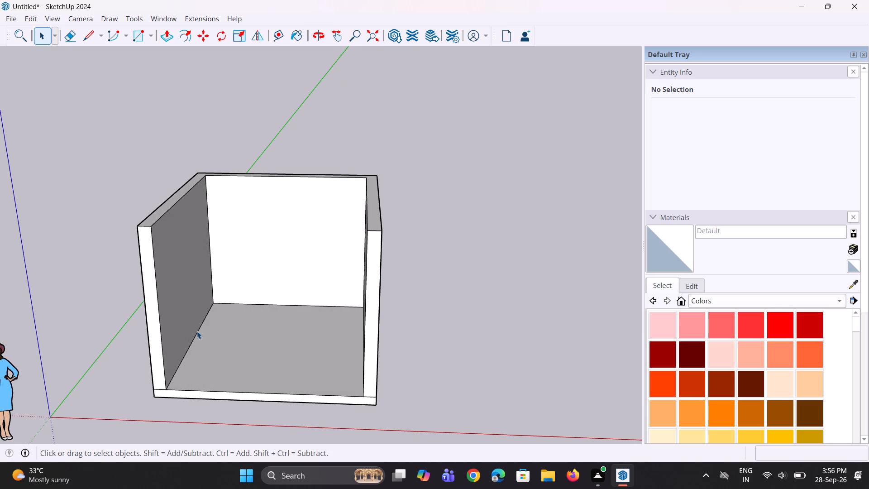
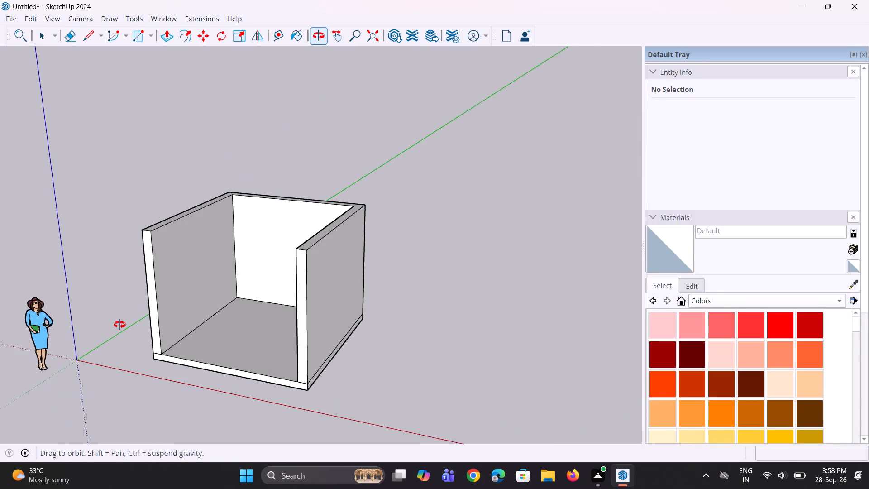
Copy the back wall's inner bottom edge 3" straight up the wall face.
scroll(130, 317, "up", 6)
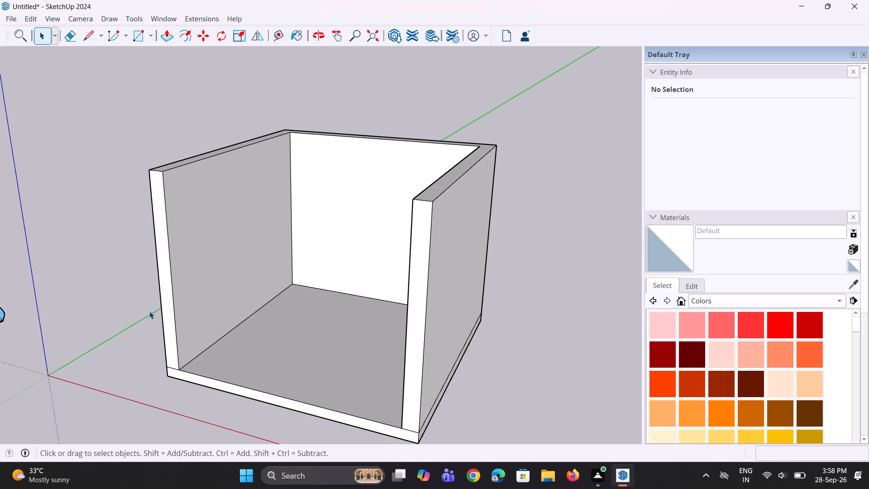
scroll(191, 320, "down", 2)
middle_click_drag(285, 354, 433, 381)
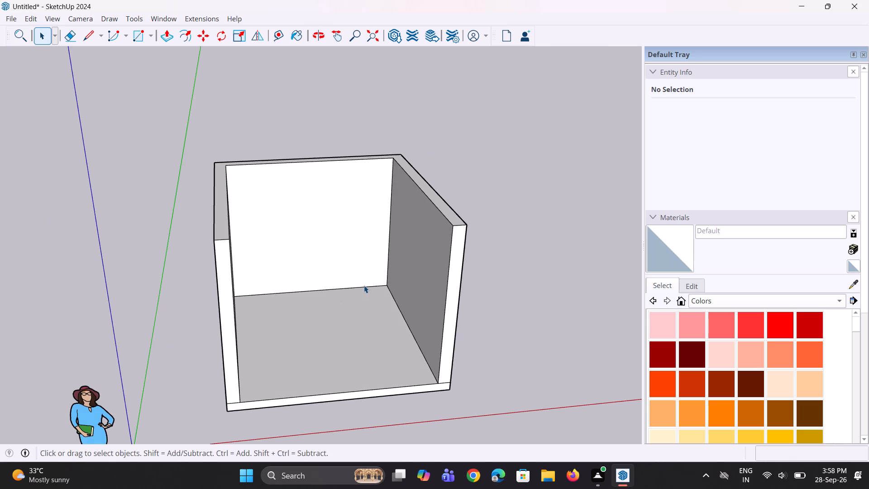
middle_click_drag(364, 285, 387, 313)
scroll(377, 310, "up", 2)
middle_click_drag(376, 310, 332, 308)
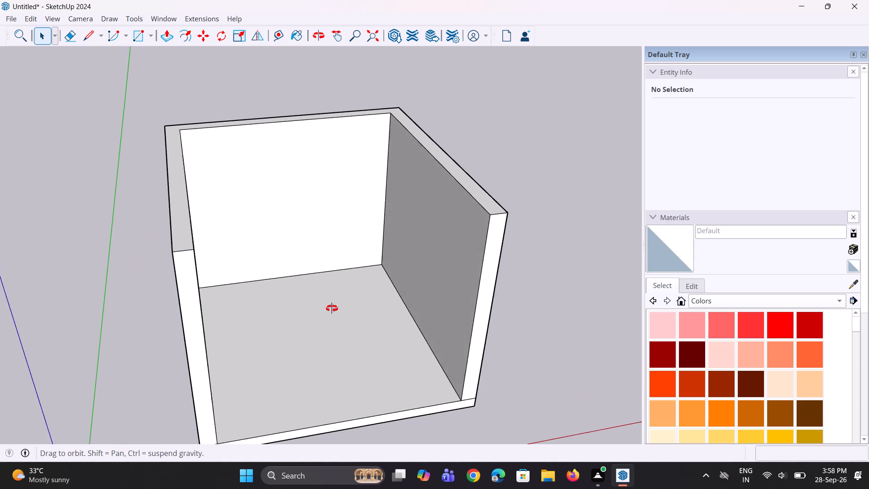
middle_click_drag(332, 308, 305, 309)
right_click_drag(314, 308, 305, 309)
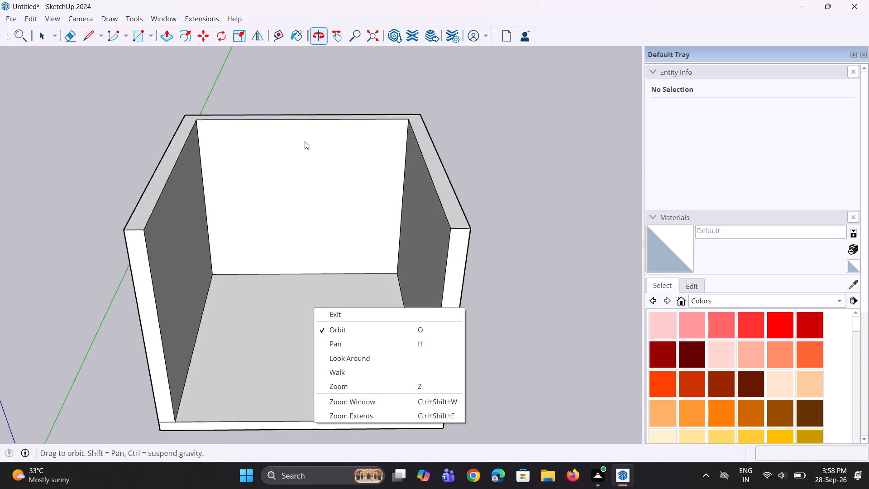
left_click(234, 274)
middle_click_drag(237, 271, 255, 253)
scroll(246, 290, "up", 8)
key("space")
key("space")
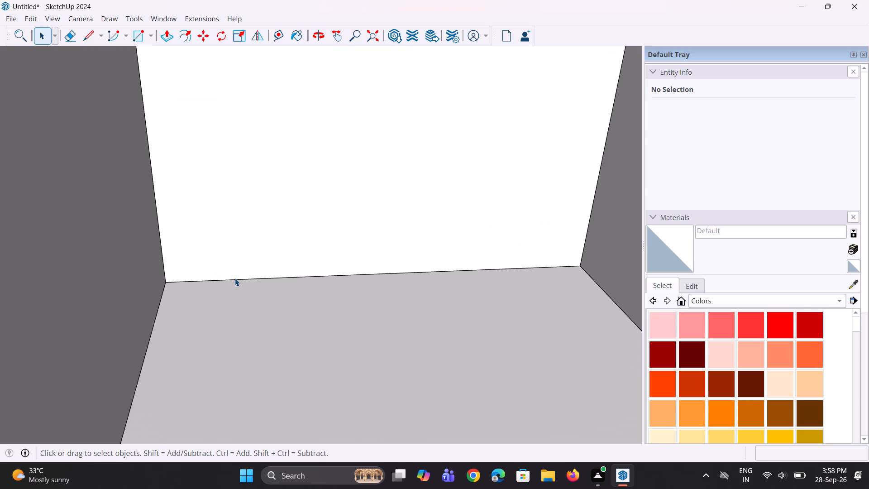
left_click(235, 278)
left_click(244, 278)
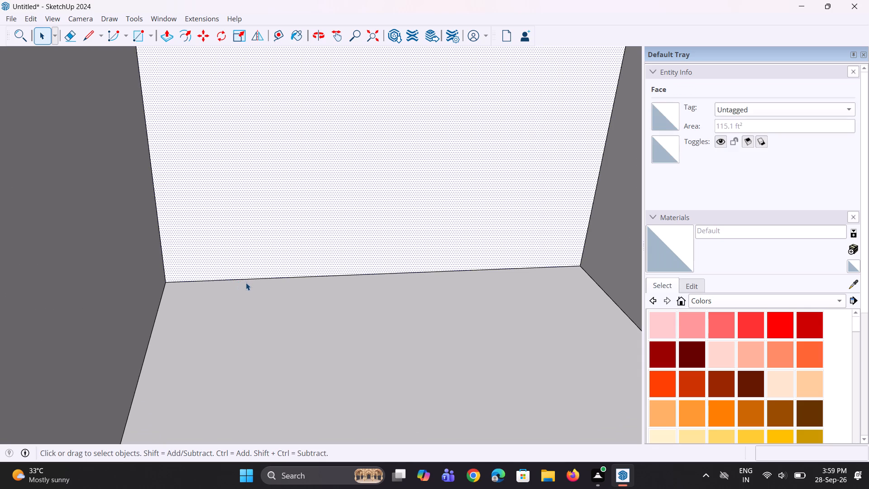
left_click(253, 279)
middle_click_drag(256, 283, 221, 271)
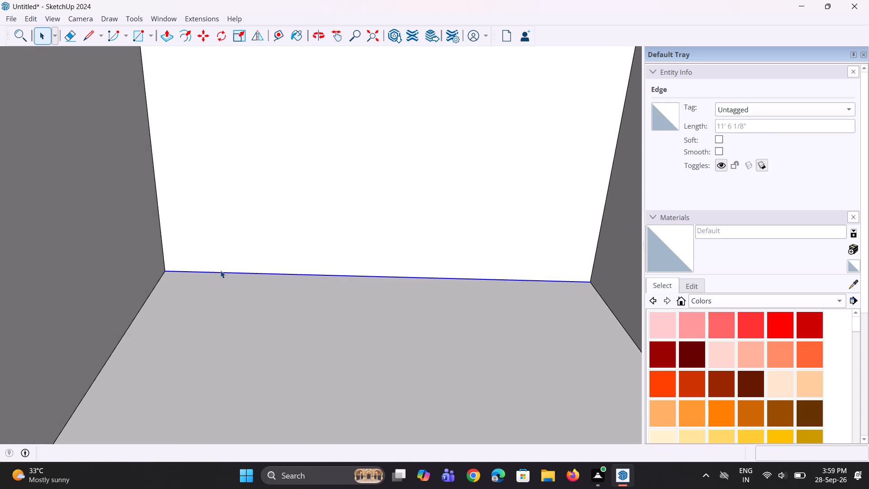
scroll(213, 270, "up", 3)
key("m")
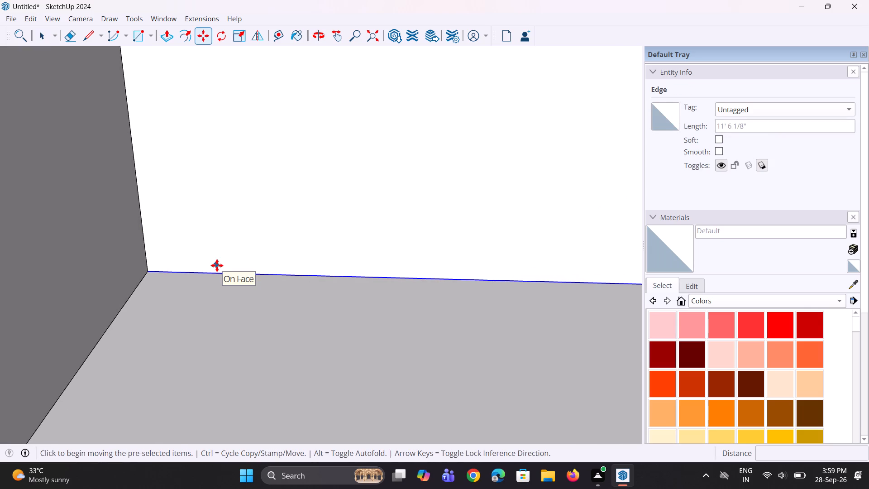
left_click(151, 274)
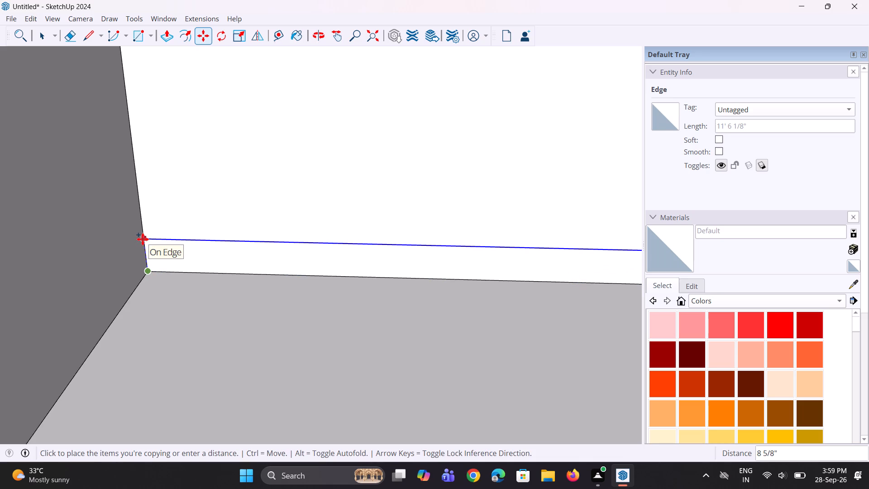
key("3")
key("shift+quotedbl")
key("Return")
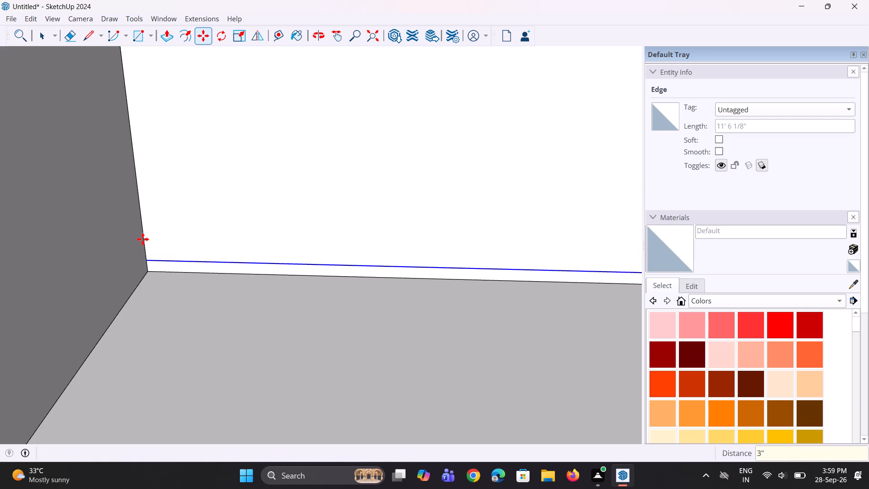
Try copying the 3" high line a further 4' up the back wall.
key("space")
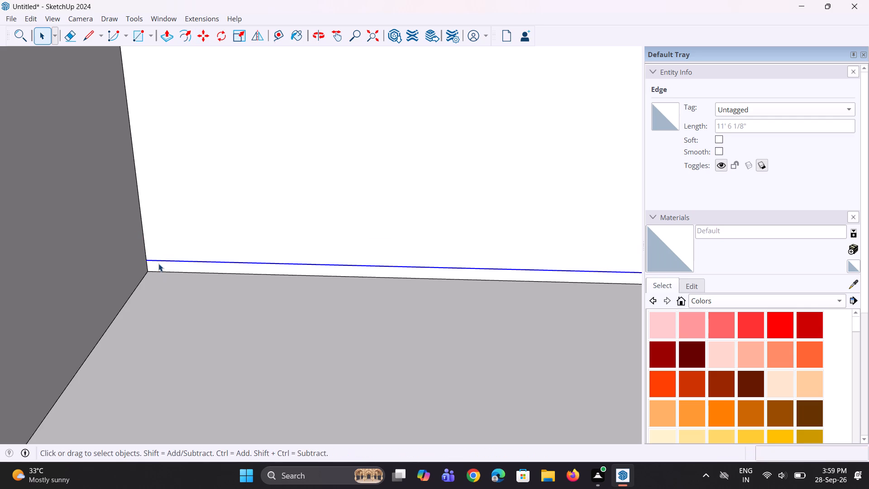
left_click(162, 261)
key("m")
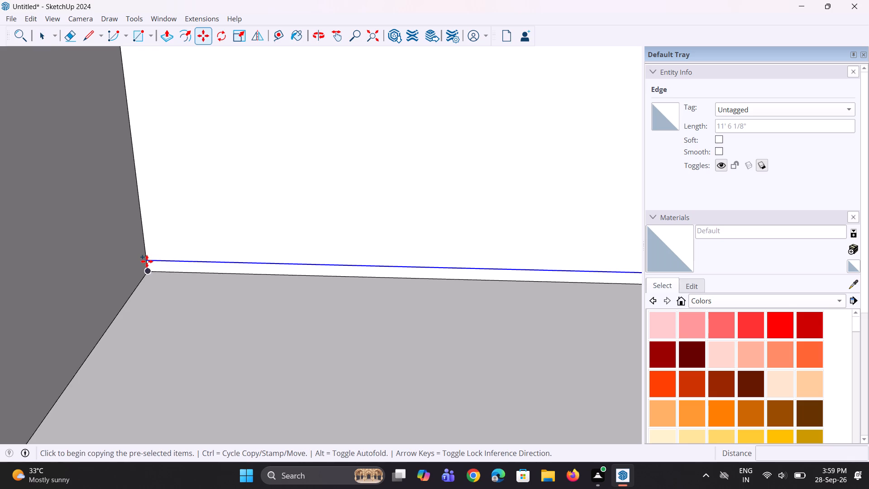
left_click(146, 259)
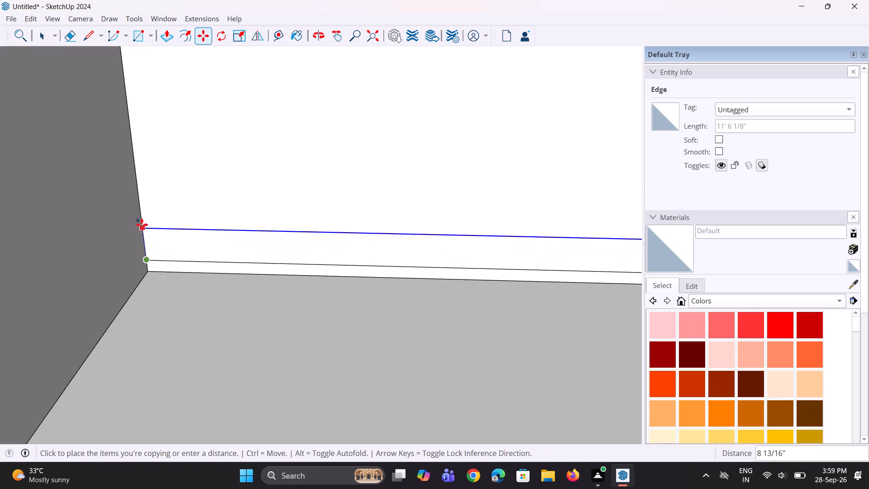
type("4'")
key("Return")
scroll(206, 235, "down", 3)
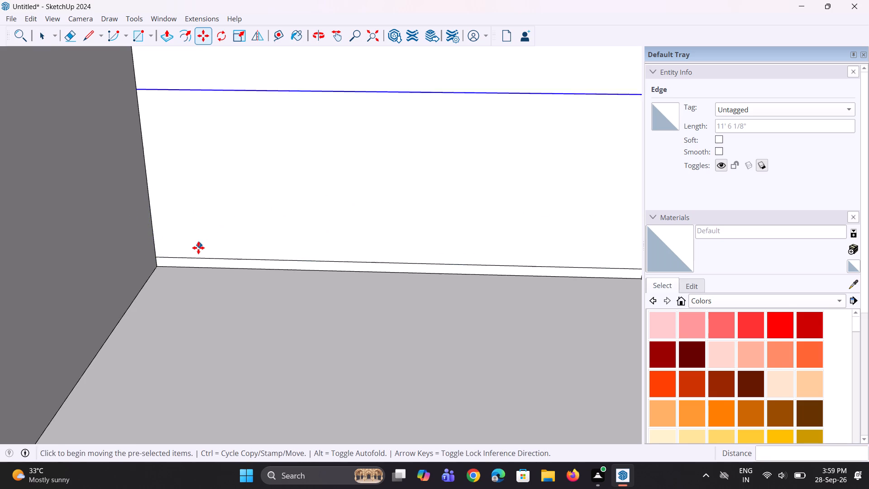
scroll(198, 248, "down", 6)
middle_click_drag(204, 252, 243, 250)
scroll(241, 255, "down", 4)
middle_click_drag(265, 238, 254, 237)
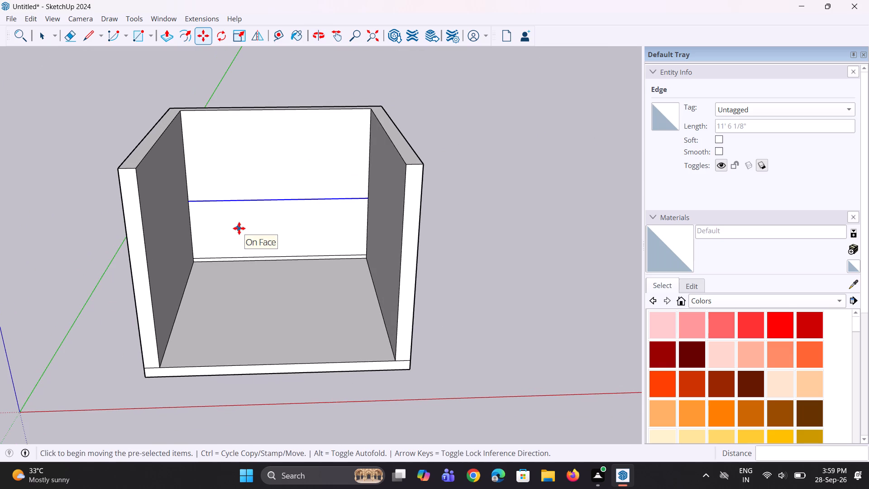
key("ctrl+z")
Copy the line just above the floor 3'6" up the back wall's inner face.
middle_click_drag(235, 226, 214, 200)
scroll(200, 264, "up", 7)
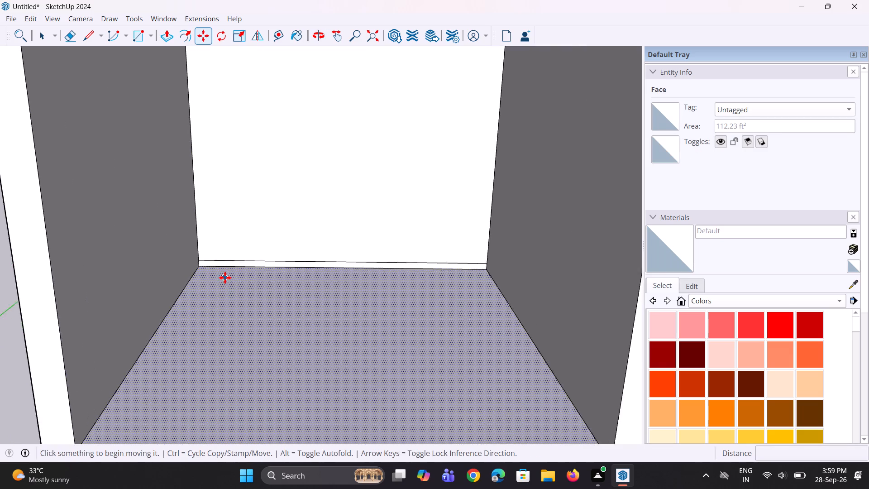
key("space")
left_click(265, 258)
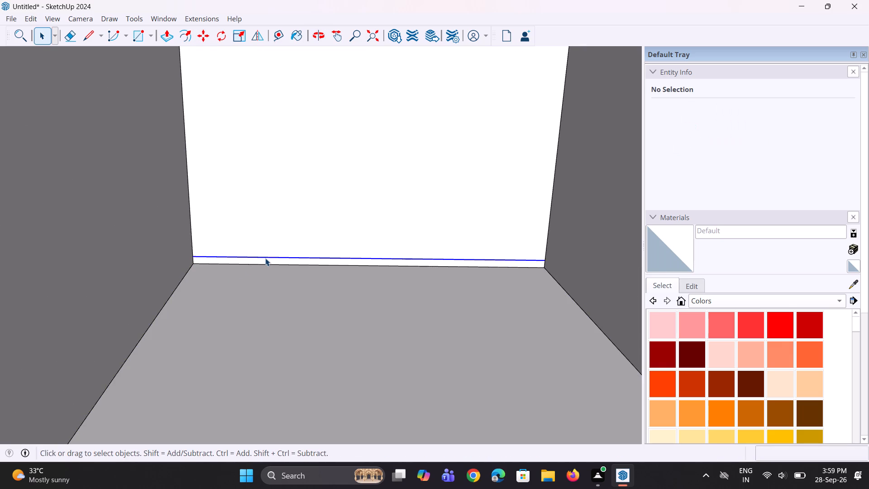
key("m")
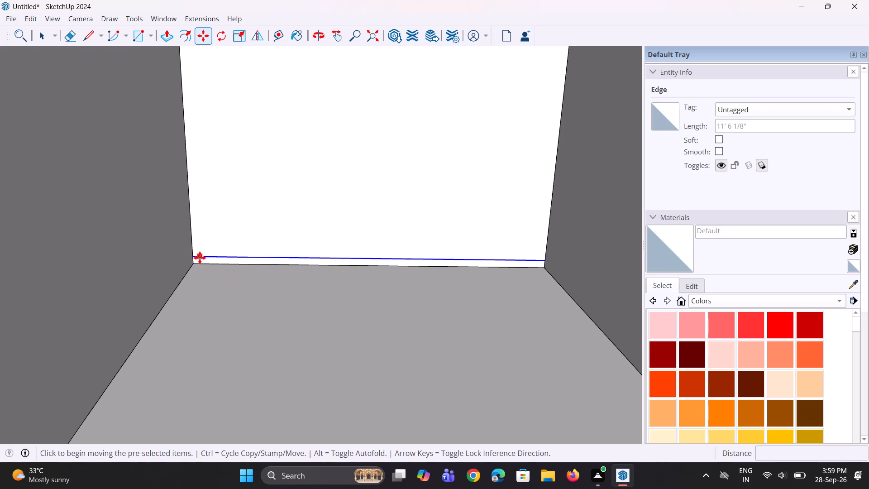
left_click(195, 256)
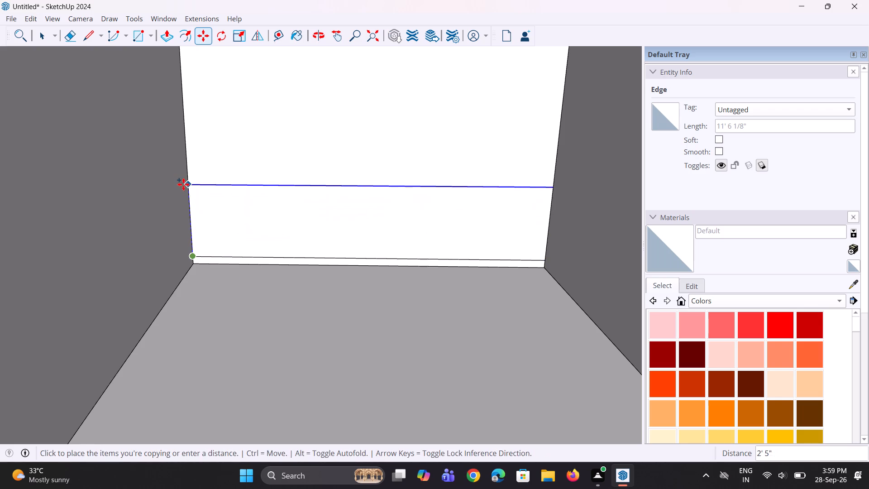
type("3'")
type("6\"")
key("Return")
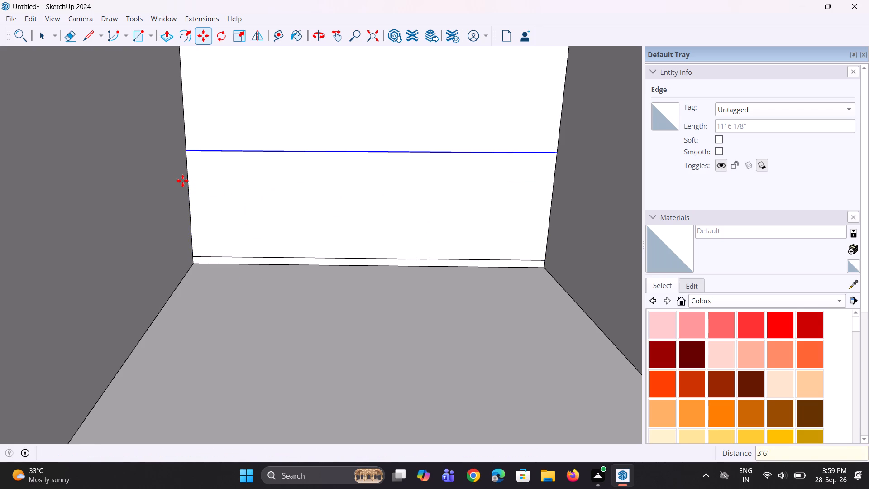
Copy the 3'6" offset line another 2' up the back wall.
scroll(182, 181, "up", 1)
scroll(223, 268, "down", 8)
middle_click_drag(230, 288, 256, 289)
scroll(194, 183, "up", 6)
scroll(201, 236, "up", 3)
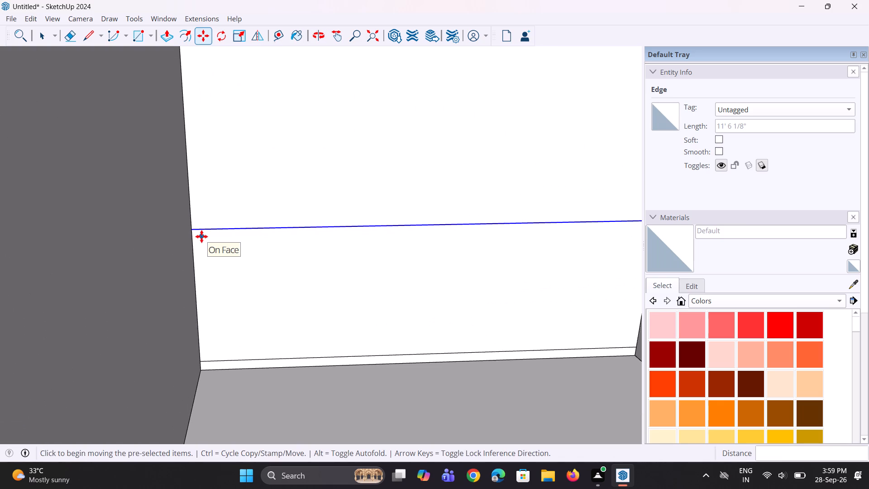
key("m")
left_click(189, 231)
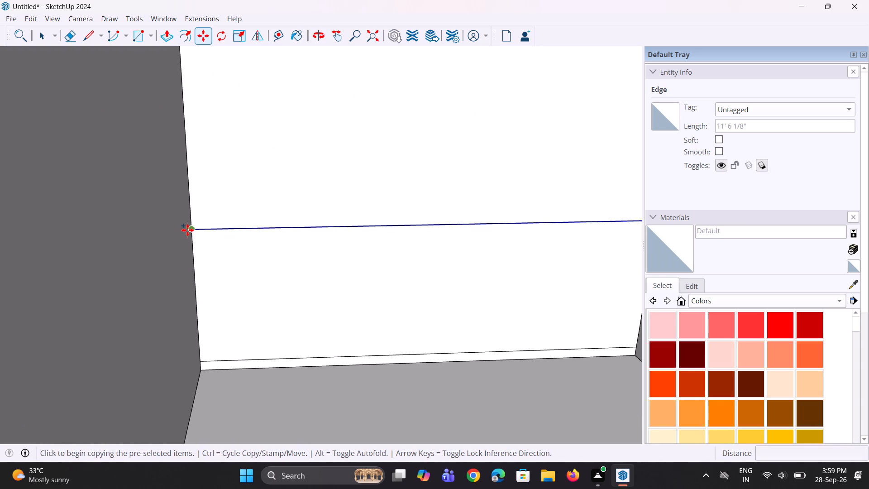
type("2'")
key("Return")
Copy the topmost horizontal line on the back wall 2' higher.
scroll(236, 280, "down", 6)
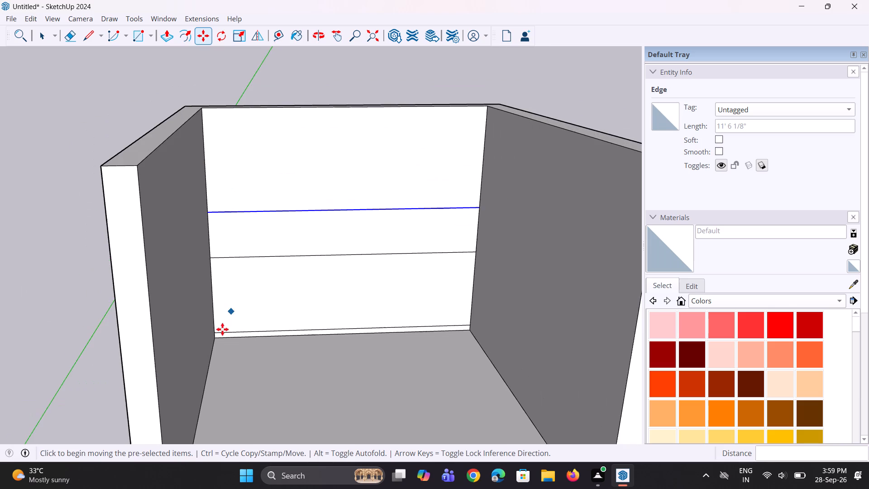
scroll(212, 219, "up", 6)
key("m")
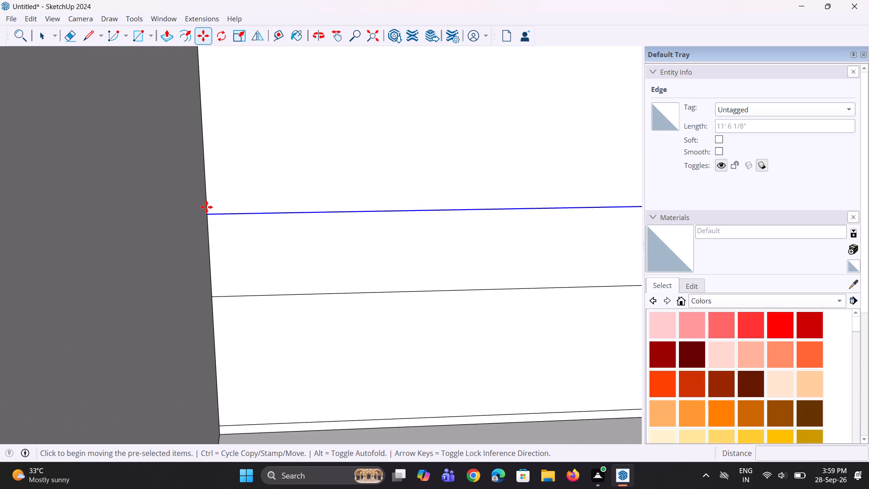
left_click(210, 217)
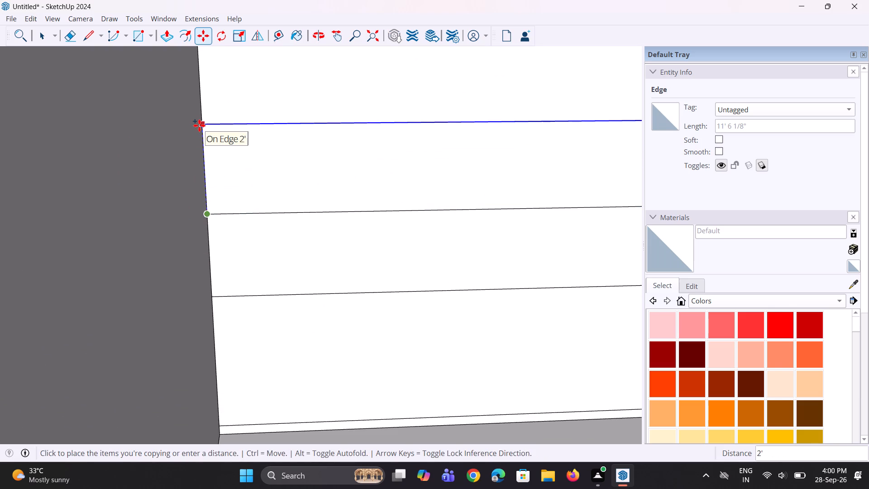
type("2'")
key("Return")
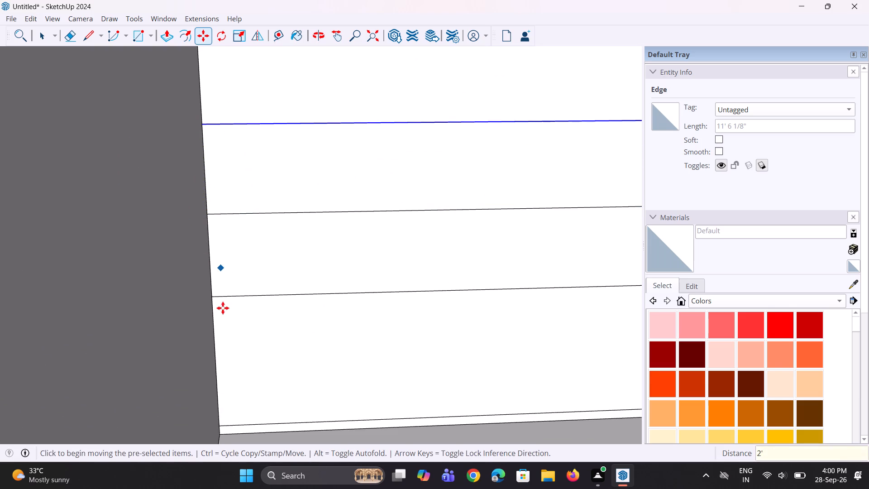
Copy the topmost line 2' higher again, forming a narrow strip just below the back wall's top edge.
scroll(222, 306, "down", 3)
left_click(208, 169)
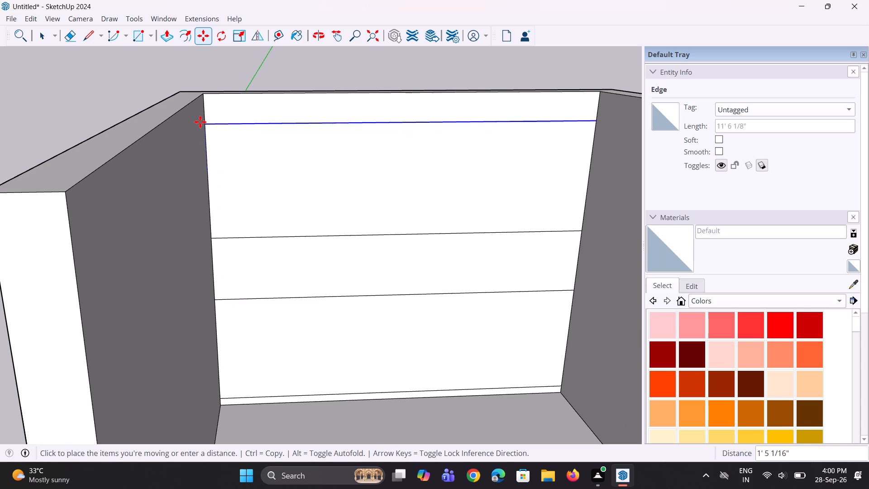
key("Escape")
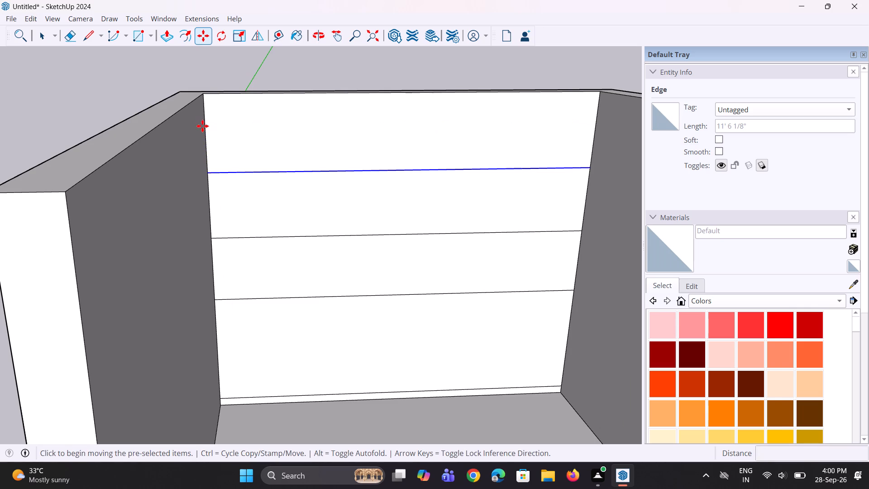
key("m")
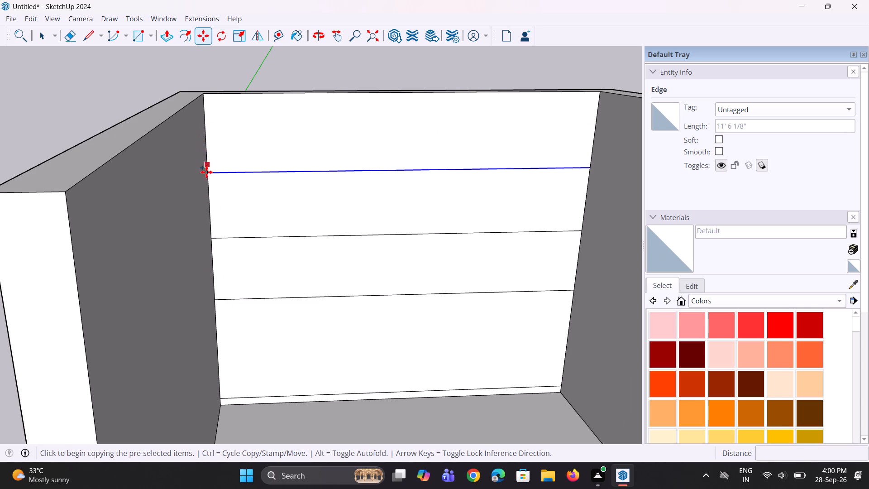
left_click(205, 177)
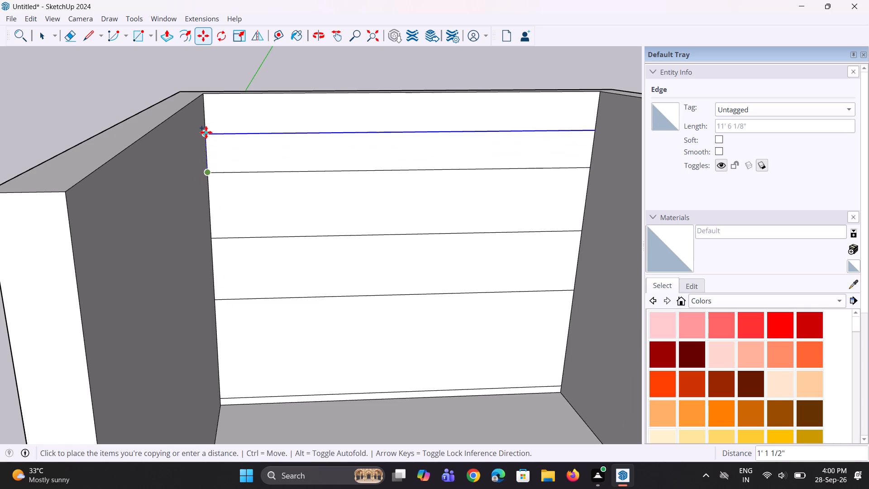
type("2'")
key("Return")
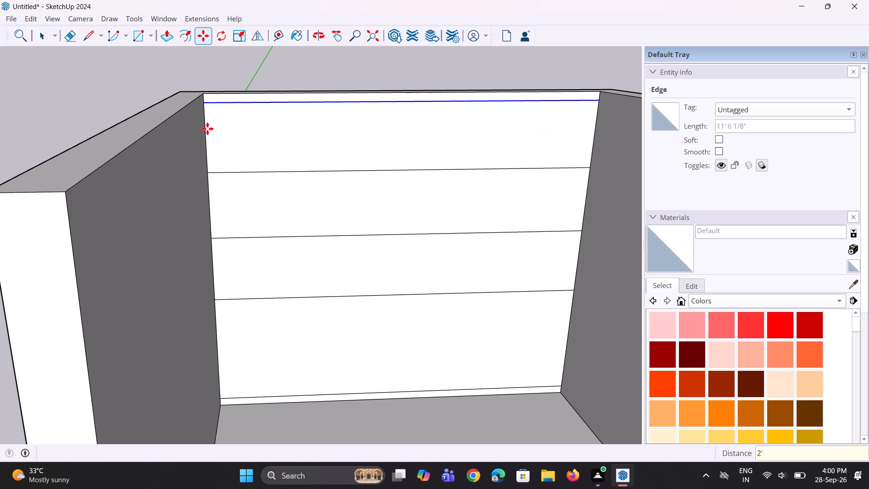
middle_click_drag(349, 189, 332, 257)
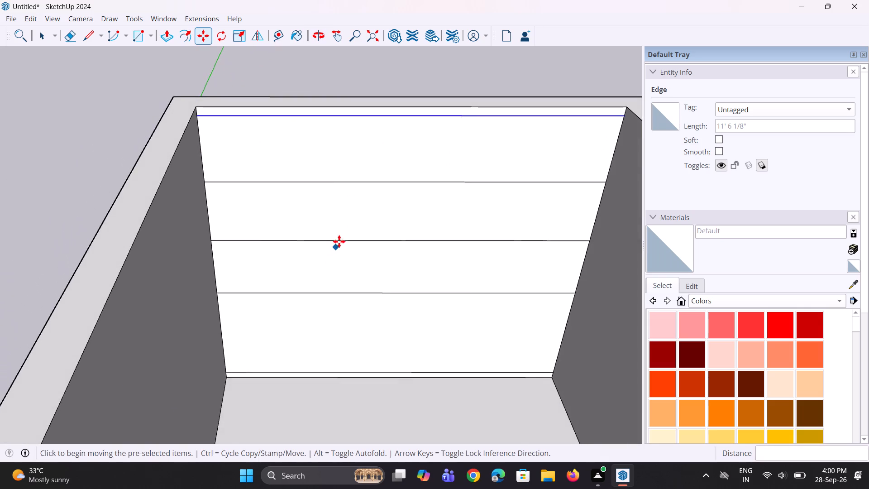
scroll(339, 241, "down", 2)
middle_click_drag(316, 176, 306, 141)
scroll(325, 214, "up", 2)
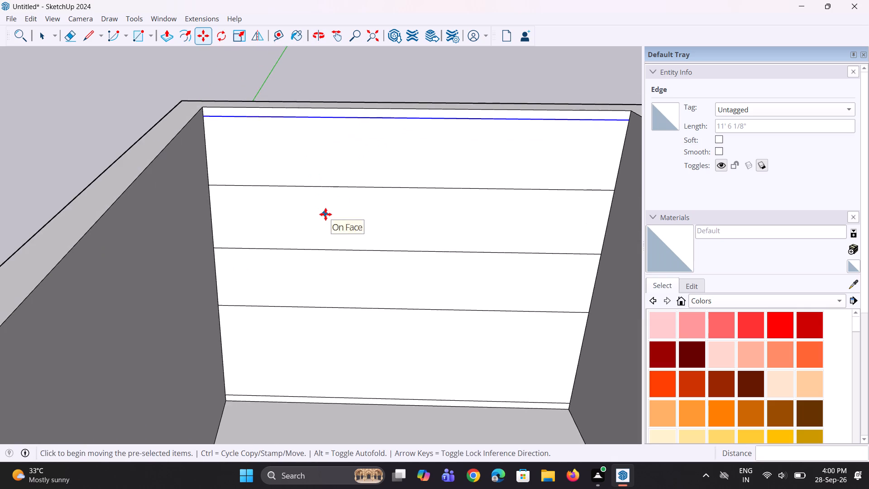
Copy the left vertical edge of the 3'6" band about 4'1" across the back wall, divided by /2 into two equal panels.
middle_click_drag(325, 214, 336, 180)
scroll(336, 179, "down", 3)
scroll(337, 168, "up", 2)
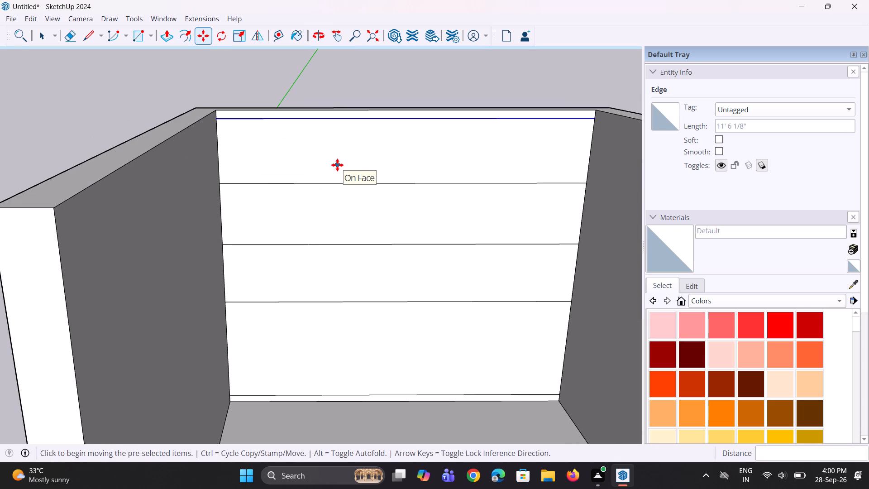
middle_click_drag(339, 163, 348, 160)
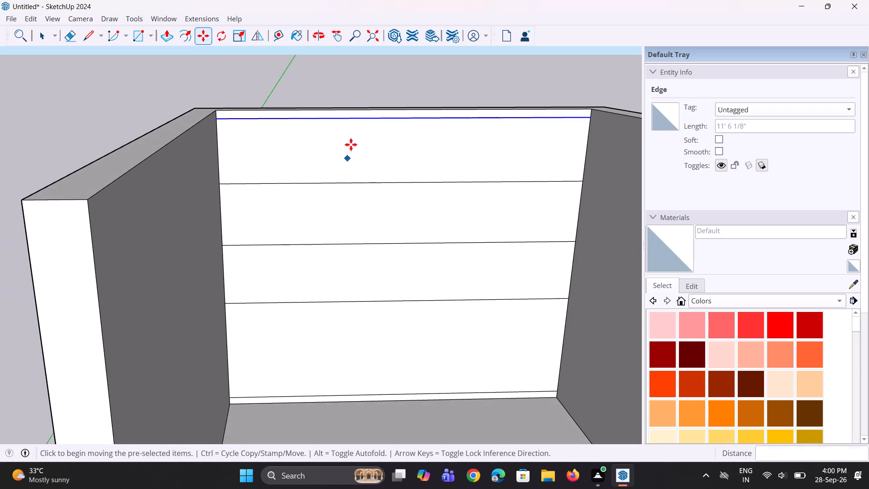
scroll(357, 149, "down", 2)
scroll(377, 346, "up", 4)
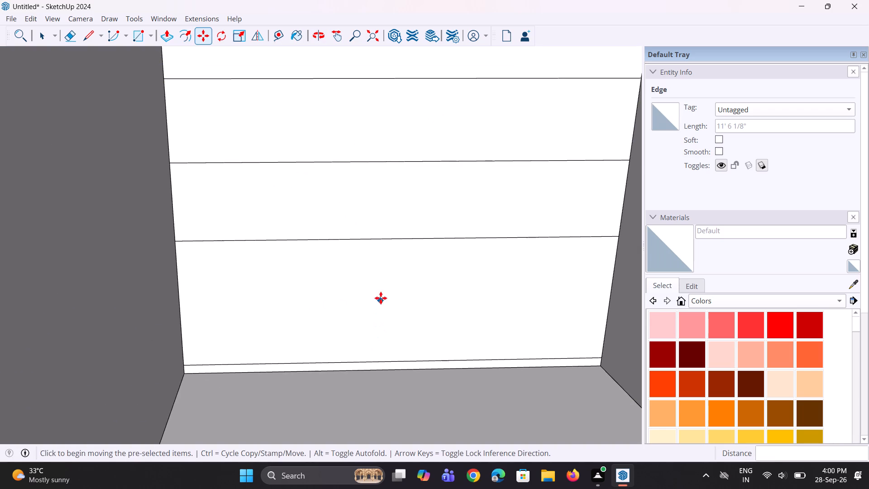
key("space")
middle_click_drag(371, 357, 382, 368)
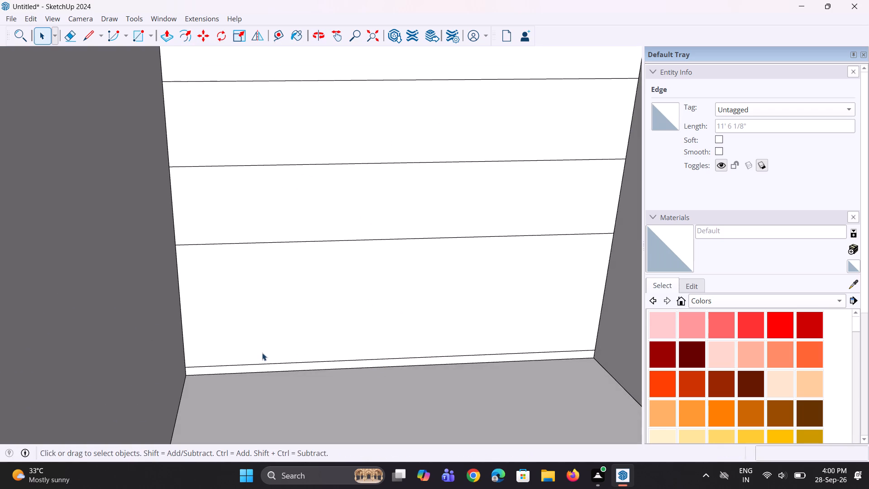
left_click(182, 301)
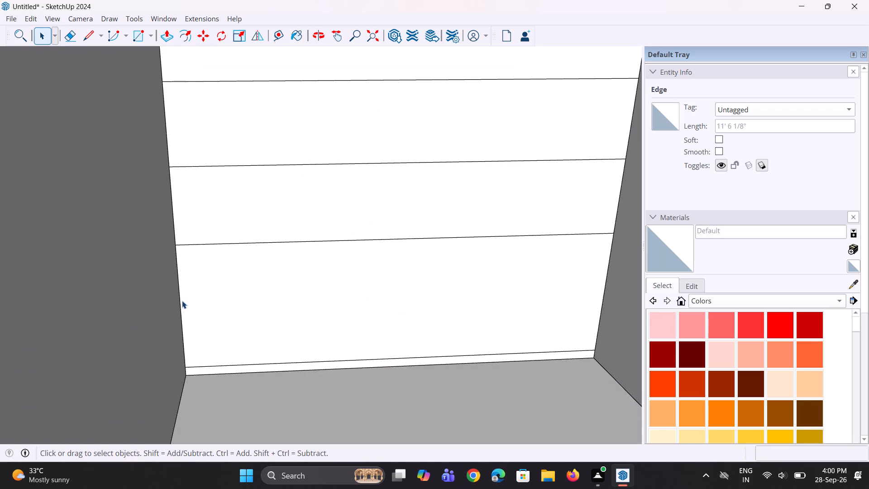
left_click(181, 301)
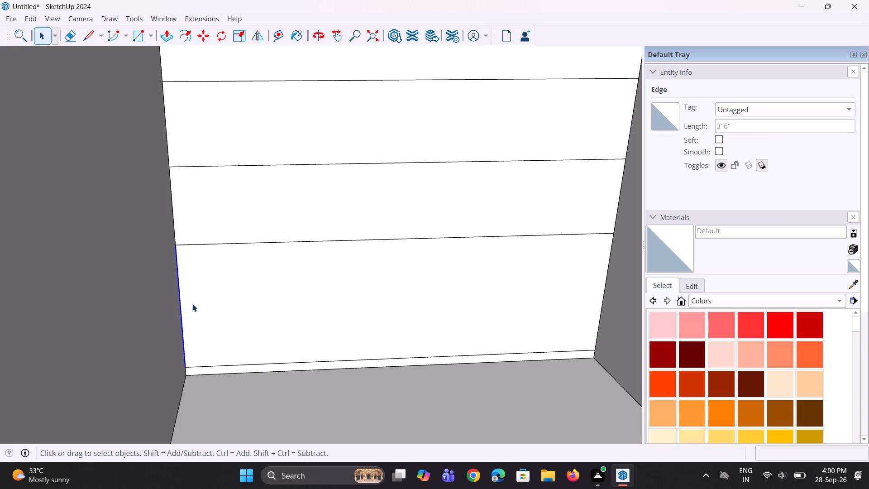
key("m")
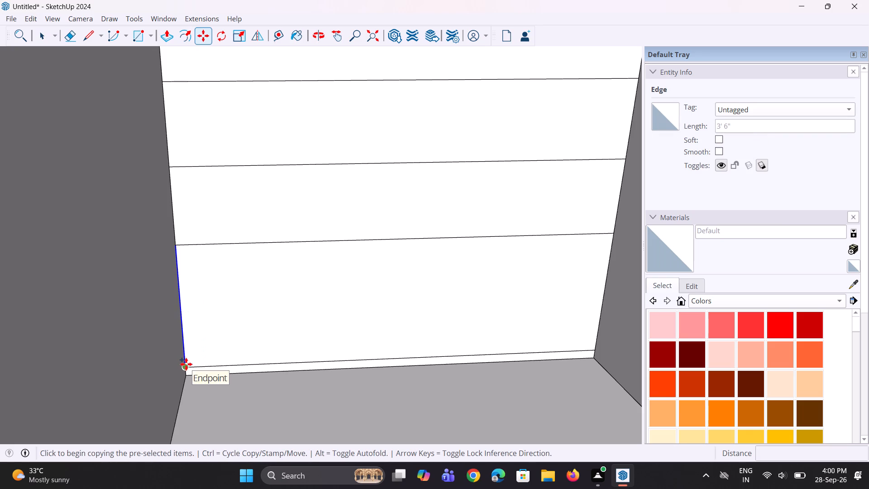
left_click(187, 364)
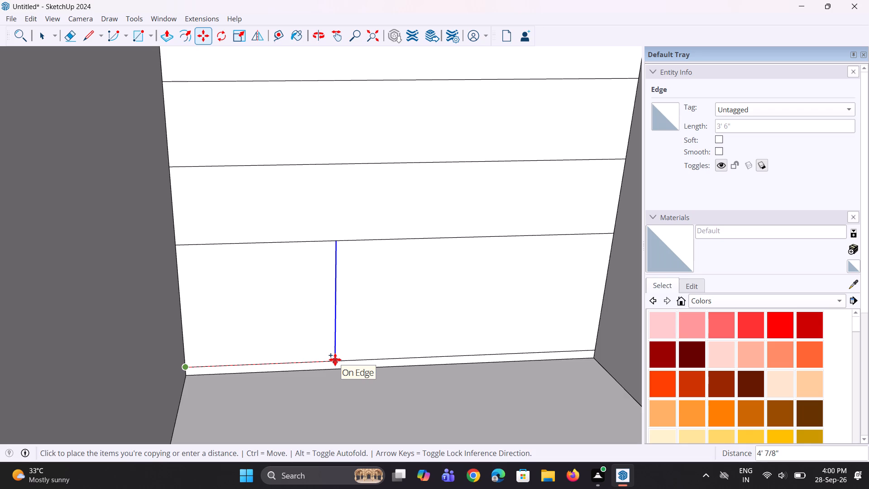
left_click(335, 360)
type("/2")
key("Return")
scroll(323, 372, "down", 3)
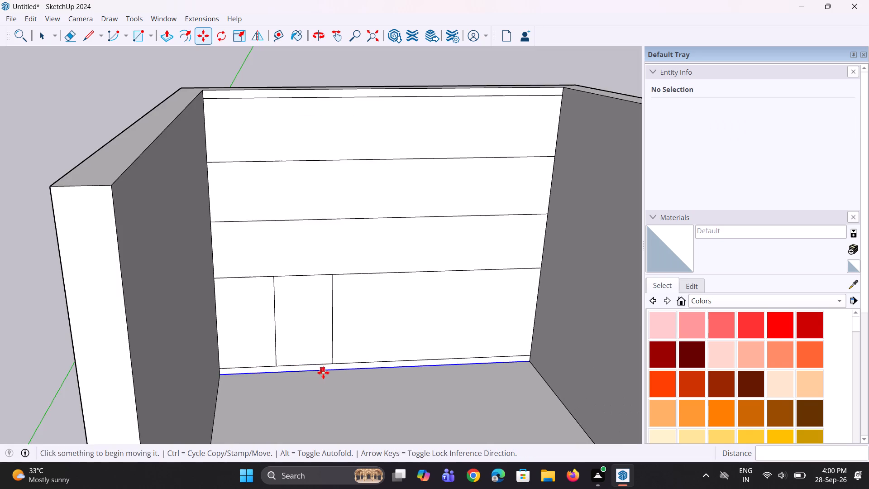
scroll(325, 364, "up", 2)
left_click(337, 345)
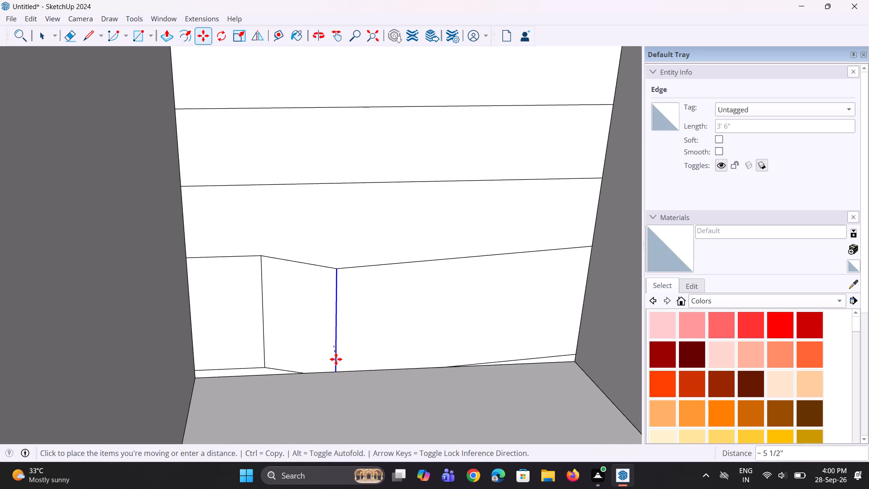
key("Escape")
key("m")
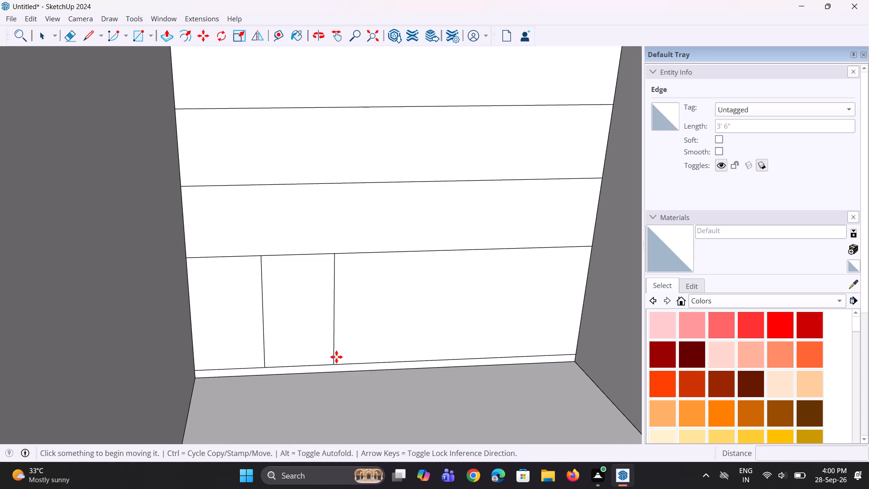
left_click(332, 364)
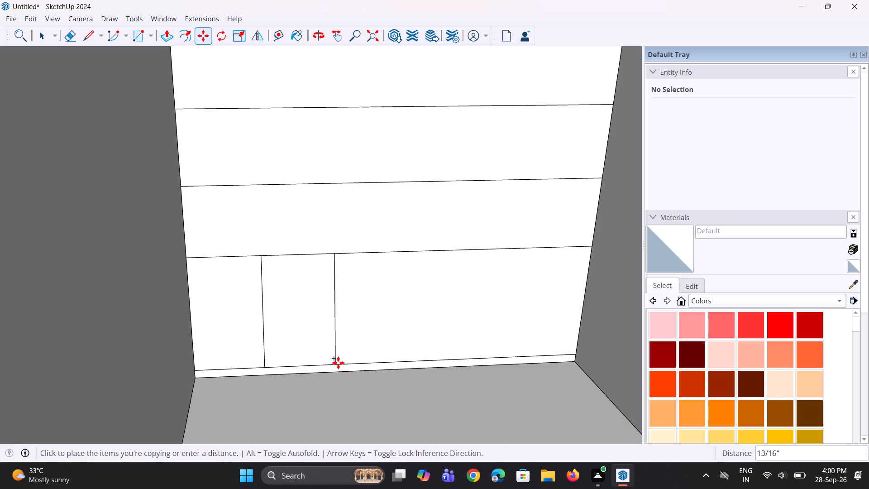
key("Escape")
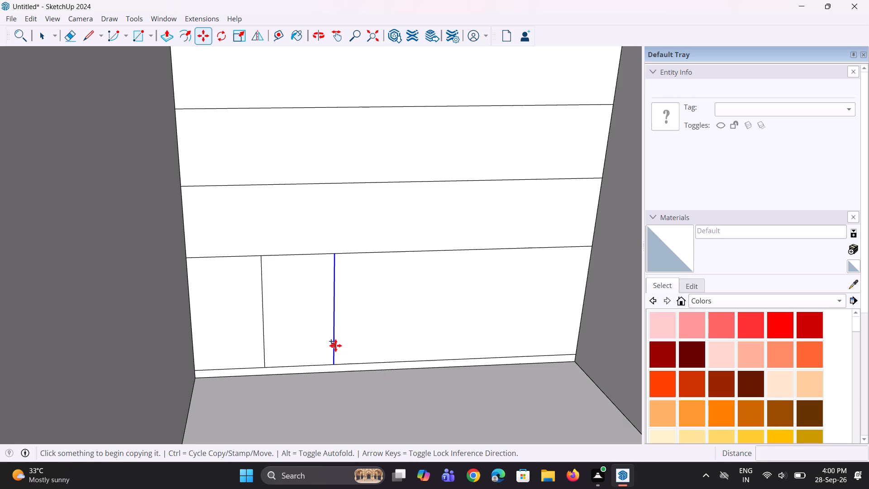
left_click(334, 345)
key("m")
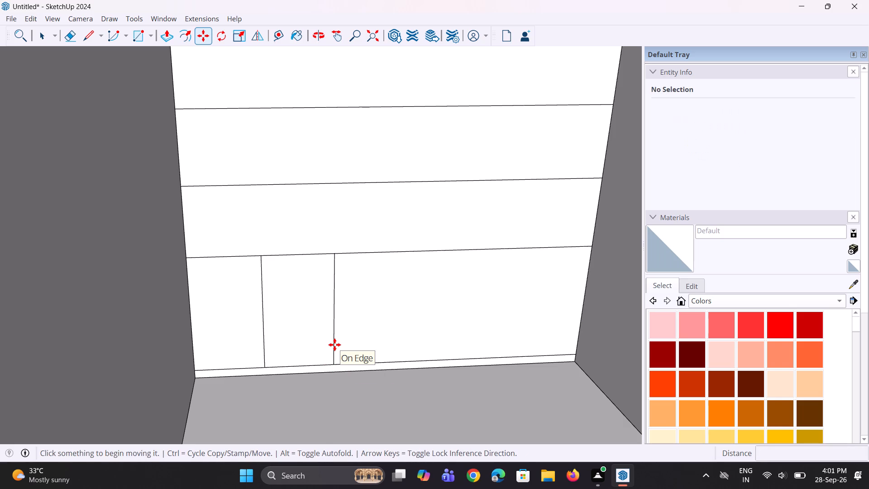
Copy the rightmost vertical divider about 3' further right along the 3'6" band.
key("space")
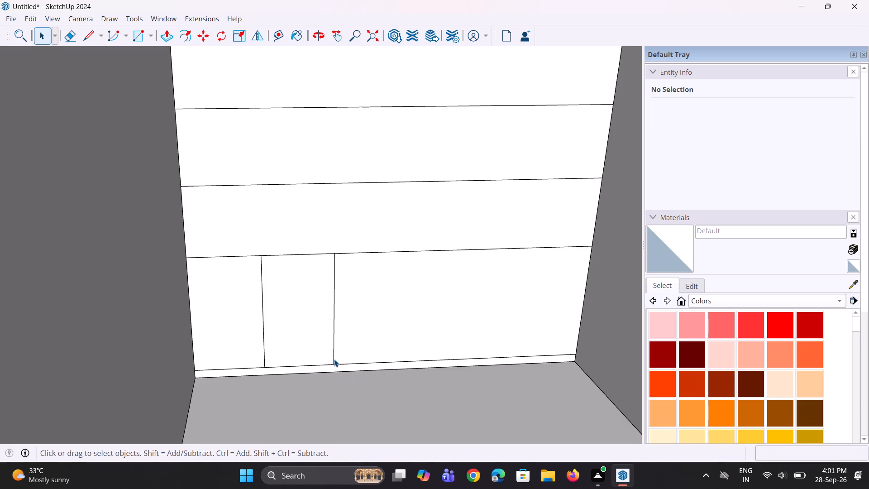
left_click(334, 357)
key("m")
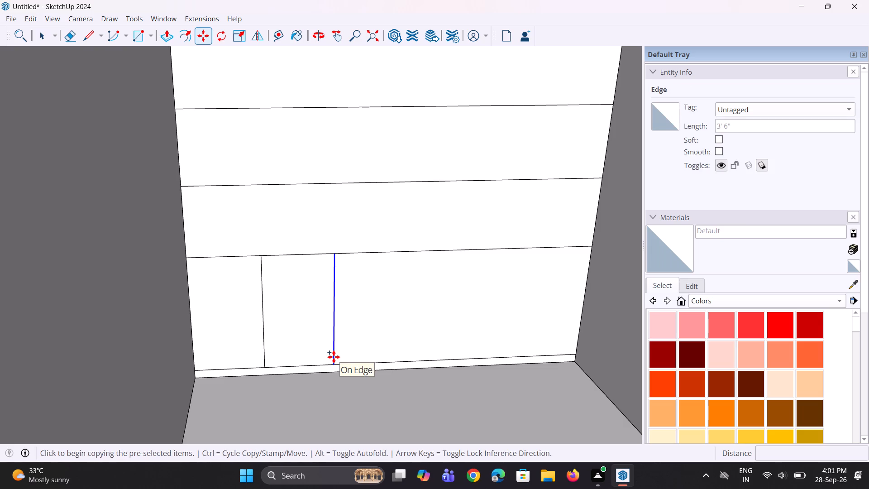
left_click(334, 364)
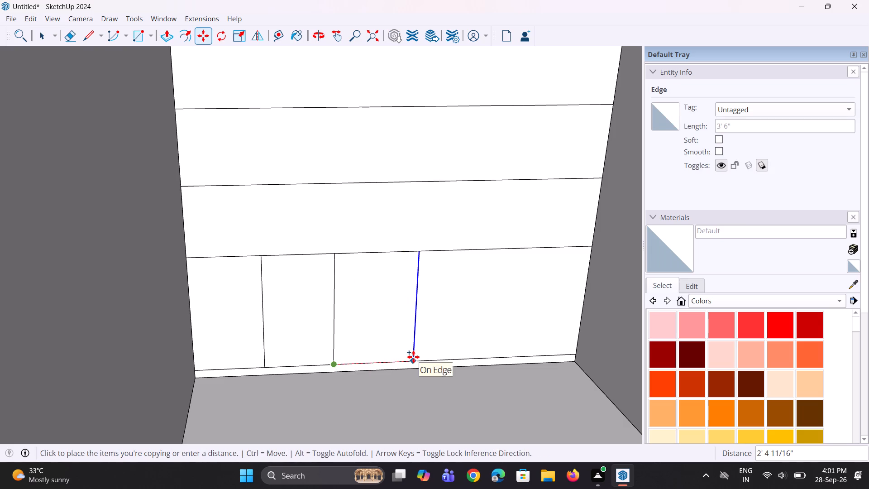
left_click(439, 360)
Copy the newest vertical divider about 2'4" further right, leaving five panels in the 3'6" band.
middle_click_drag(465, 366, 444, 355)
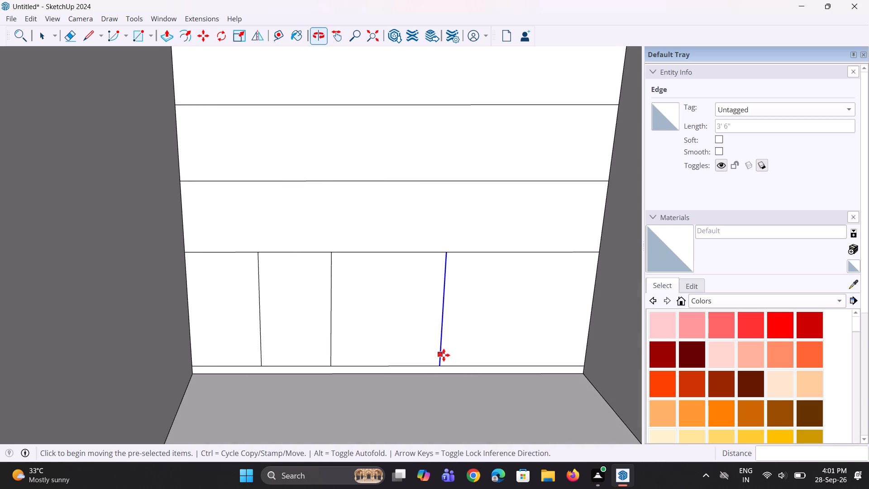
key("m")
left_click(438, 365)
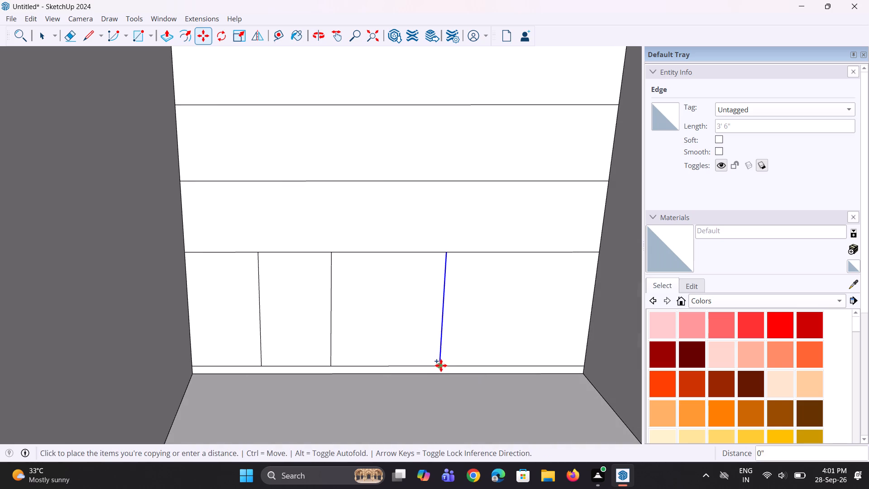
left_click(520, 365)
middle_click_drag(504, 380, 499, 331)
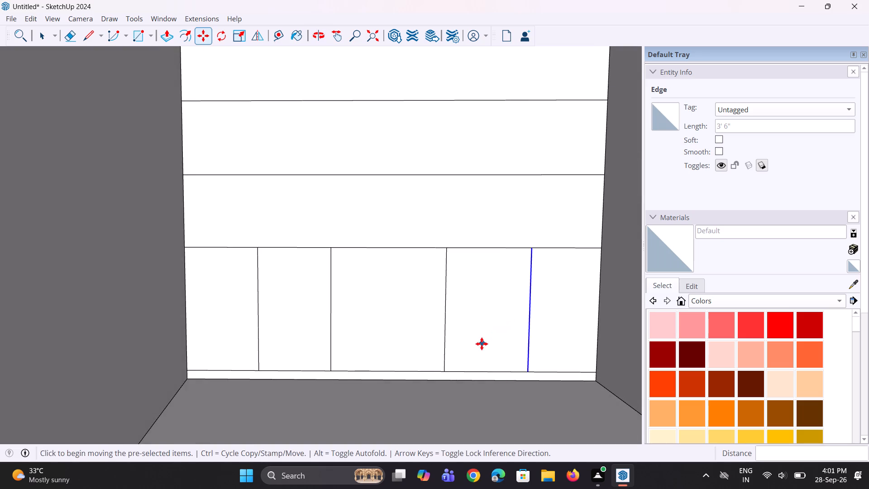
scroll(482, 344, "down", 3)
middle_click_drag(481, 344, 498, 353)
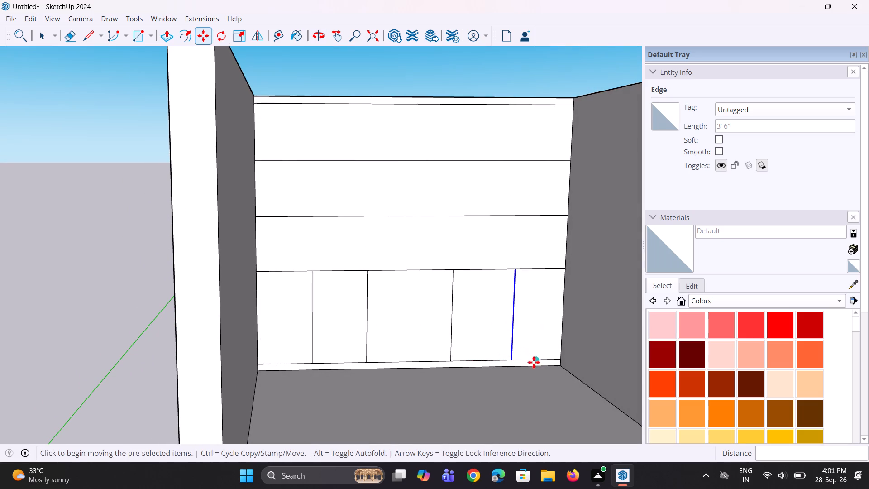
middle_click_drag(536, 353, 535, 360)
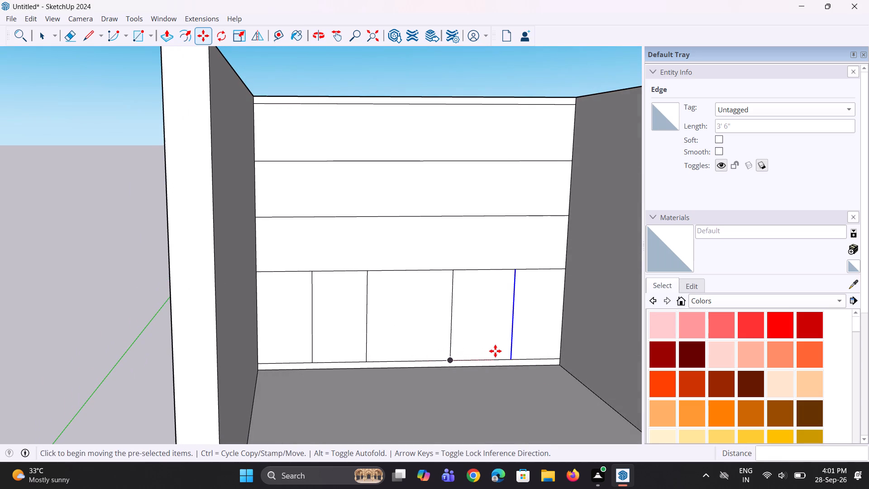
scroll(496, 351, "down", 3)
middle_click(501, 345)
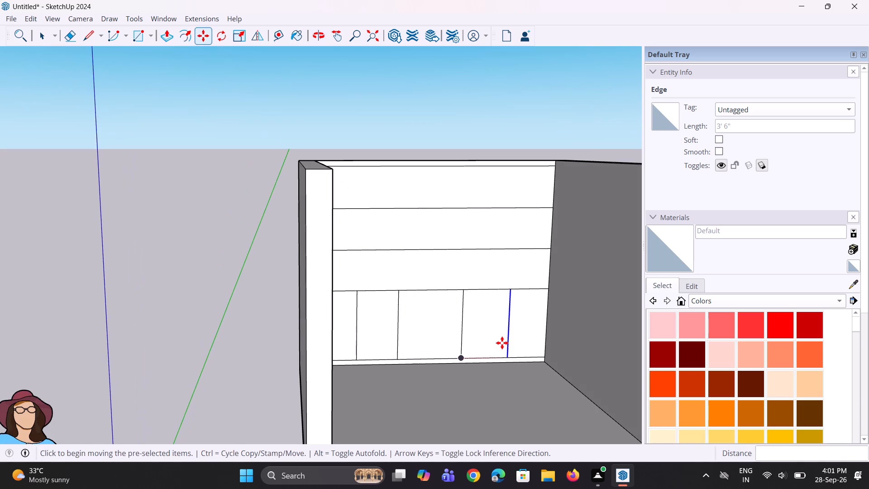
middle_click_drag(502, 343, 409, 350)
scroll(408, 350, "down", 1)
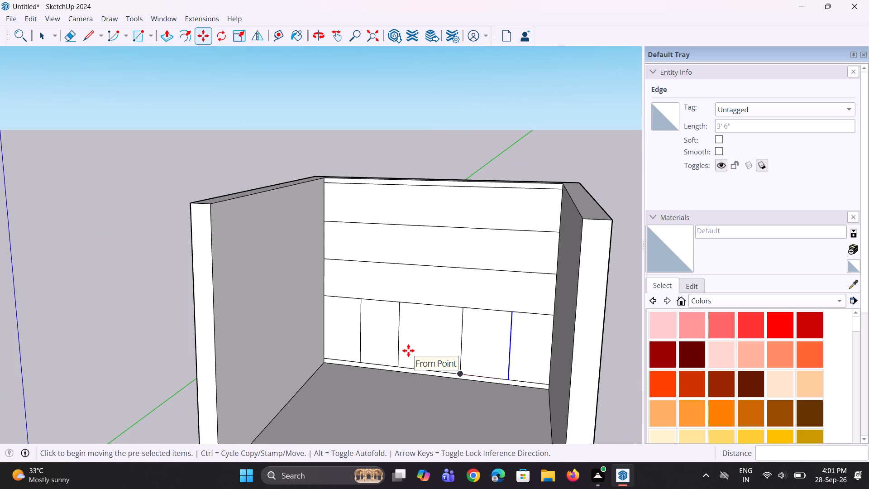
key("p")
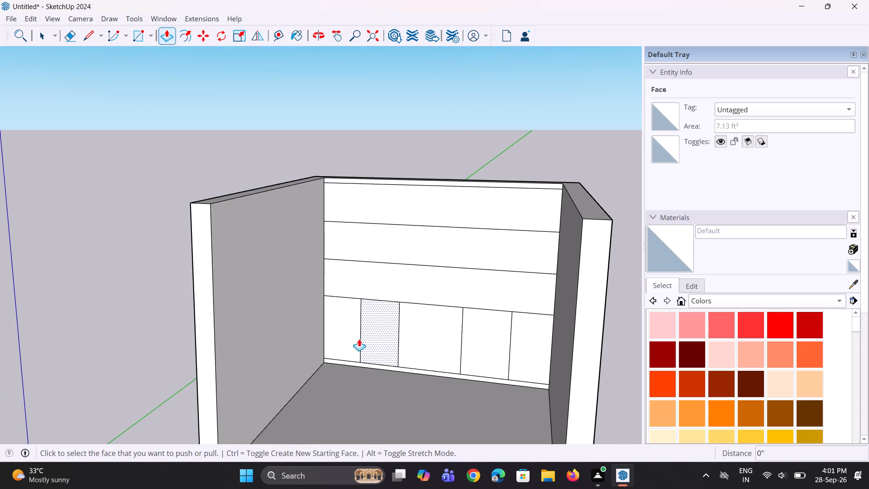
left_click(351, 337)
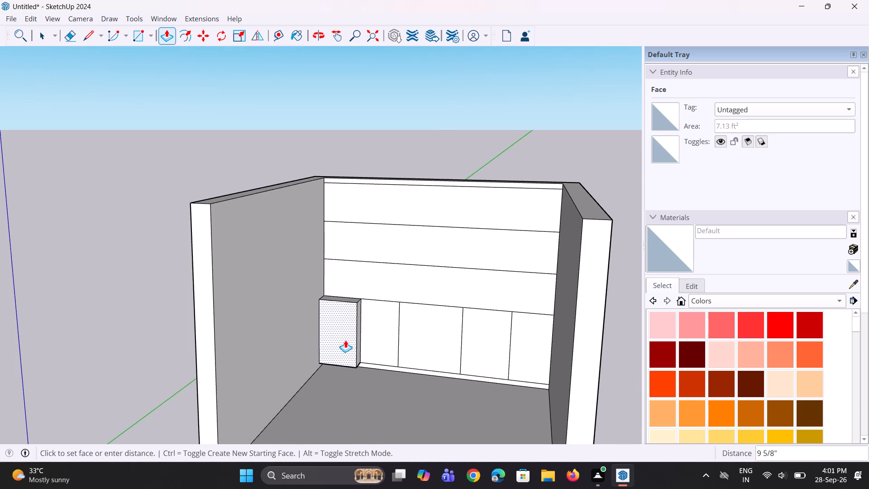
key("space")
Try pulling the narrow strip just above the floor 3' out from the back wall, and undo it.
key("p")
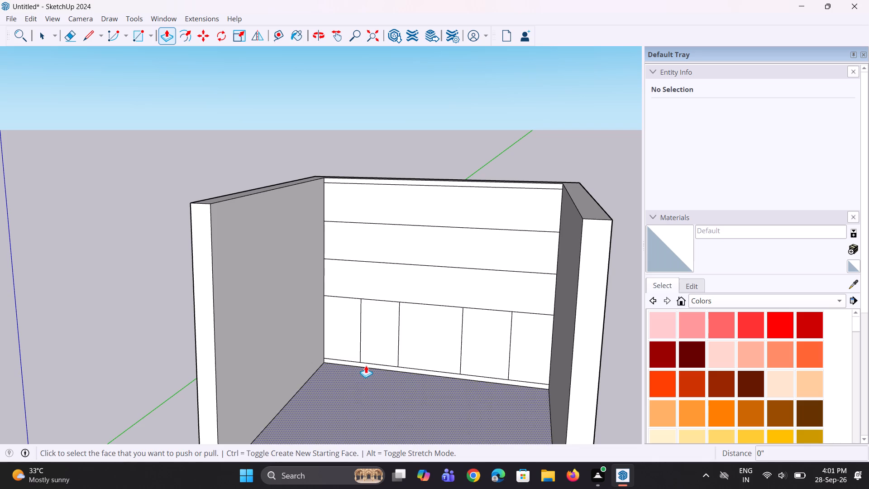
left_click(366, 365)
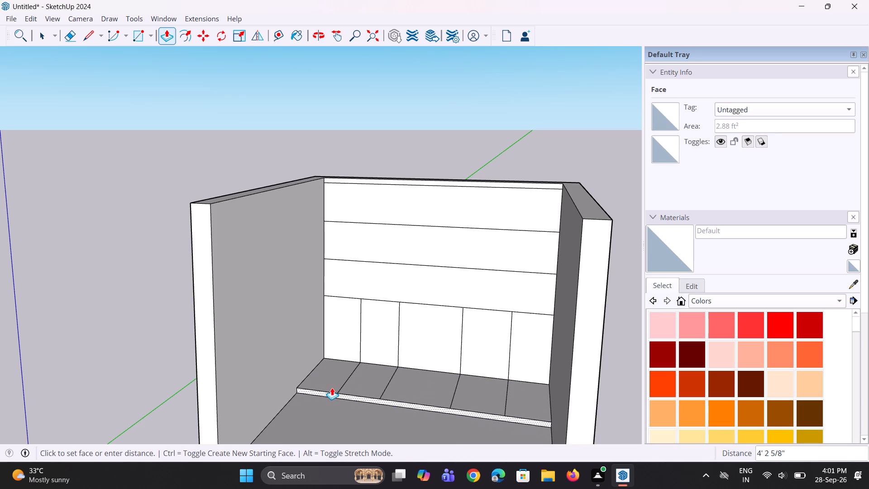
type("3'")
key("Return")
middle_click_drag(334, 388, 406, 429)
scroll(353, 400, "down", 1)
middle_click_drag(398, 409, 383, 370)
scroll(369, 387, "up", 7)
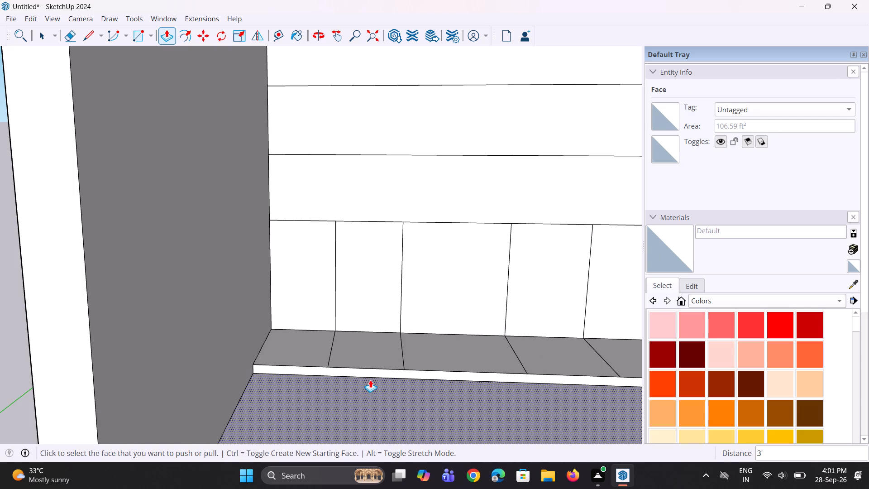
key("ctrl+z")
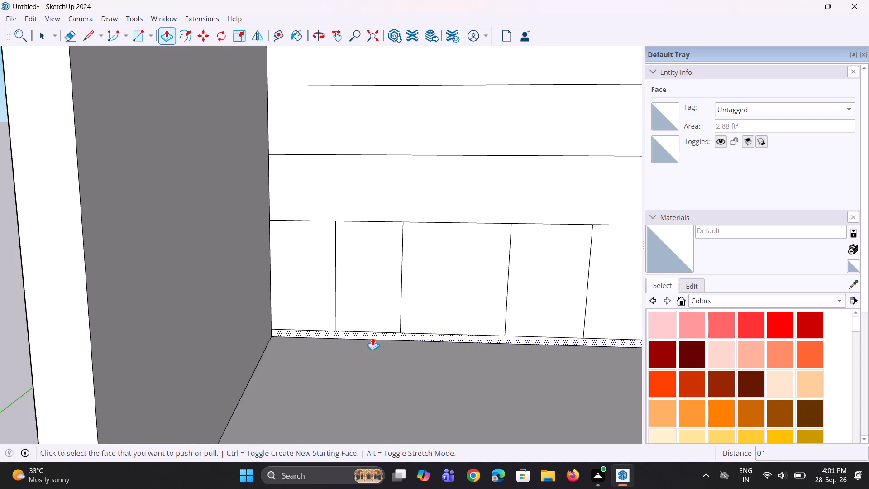
Push/Pull the narrow strip just above the floor 4' out into the room to form a low base.
left_click(372, 338)
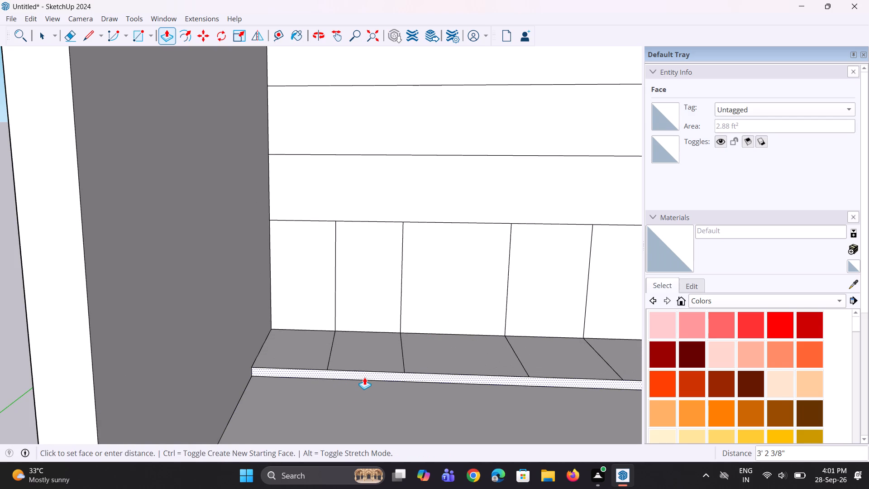
type("4'")
key("Return")
Push/Pull the three leftmost panels above the base 4' out from the back wall, flush with the base's front face.
scroll(362, 364, "down", 4)
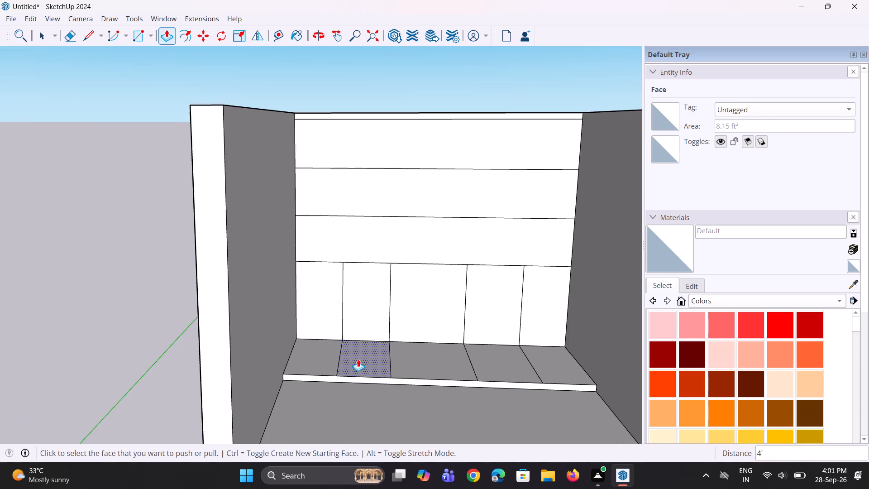
scroll(358, 359, "down", 1)
middle_click_drag(353, 386, 254, 398)
scroll(290, 370, "down", 3)
left_click(322, 326)
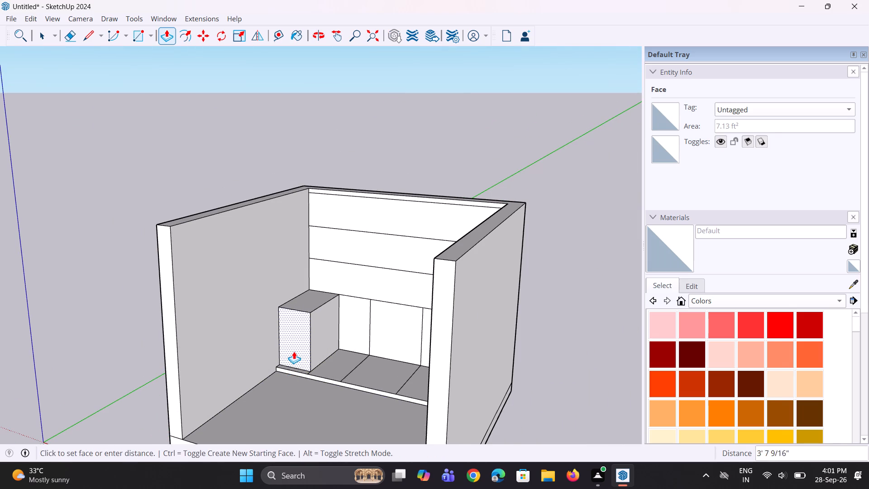
left_click(293, 376)
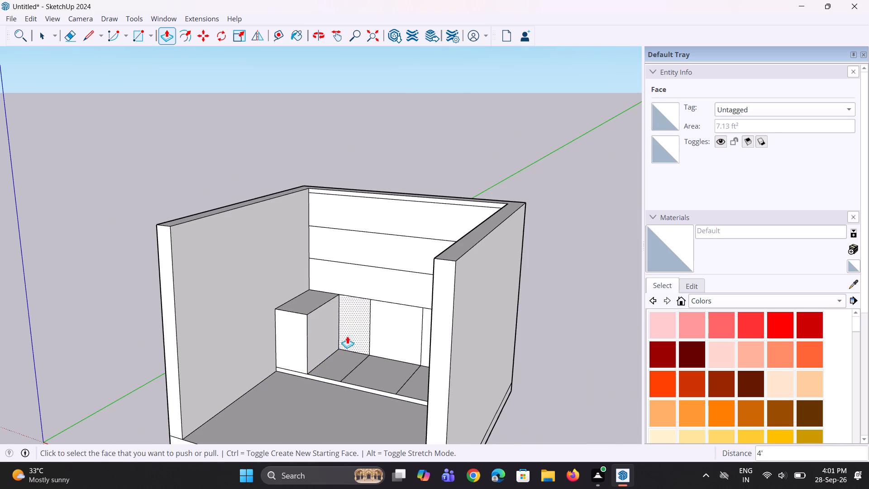
double_click(348, 336)
double_click(398, 344)
middle_click_drag(331, 377, 408, 359)
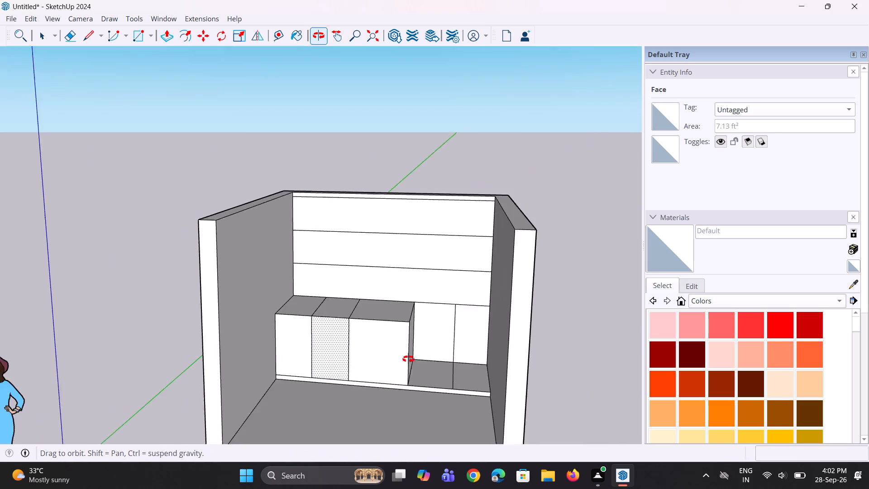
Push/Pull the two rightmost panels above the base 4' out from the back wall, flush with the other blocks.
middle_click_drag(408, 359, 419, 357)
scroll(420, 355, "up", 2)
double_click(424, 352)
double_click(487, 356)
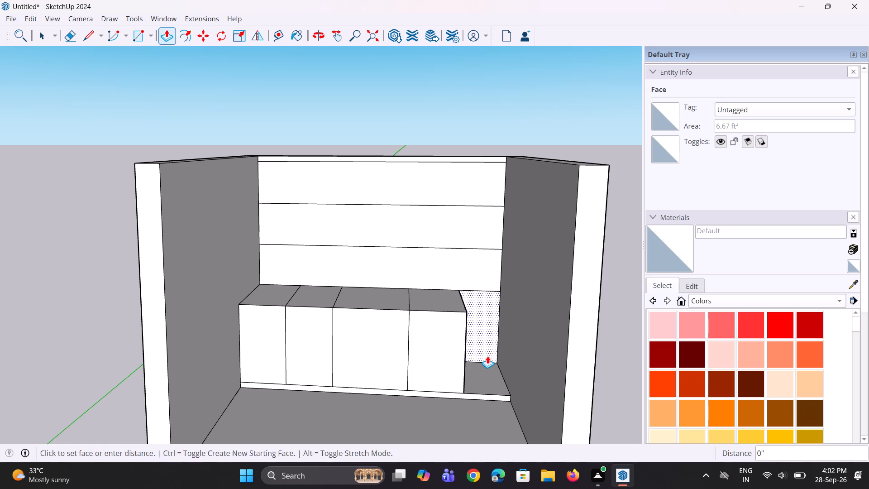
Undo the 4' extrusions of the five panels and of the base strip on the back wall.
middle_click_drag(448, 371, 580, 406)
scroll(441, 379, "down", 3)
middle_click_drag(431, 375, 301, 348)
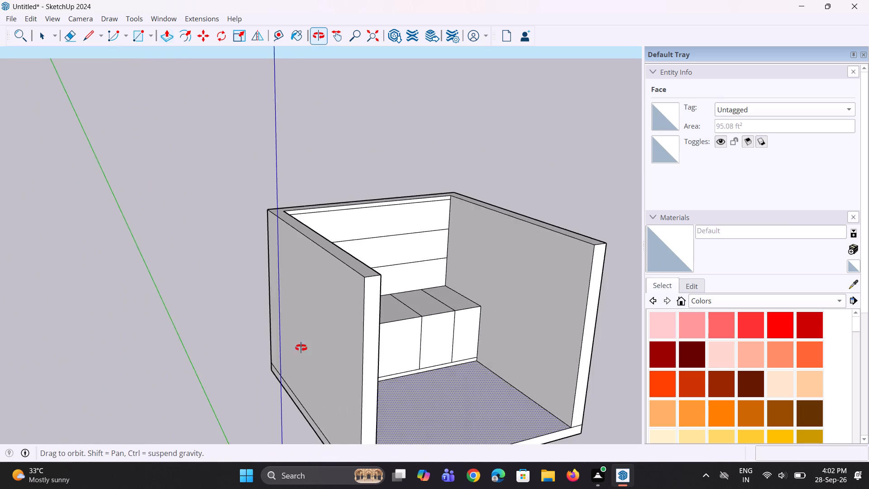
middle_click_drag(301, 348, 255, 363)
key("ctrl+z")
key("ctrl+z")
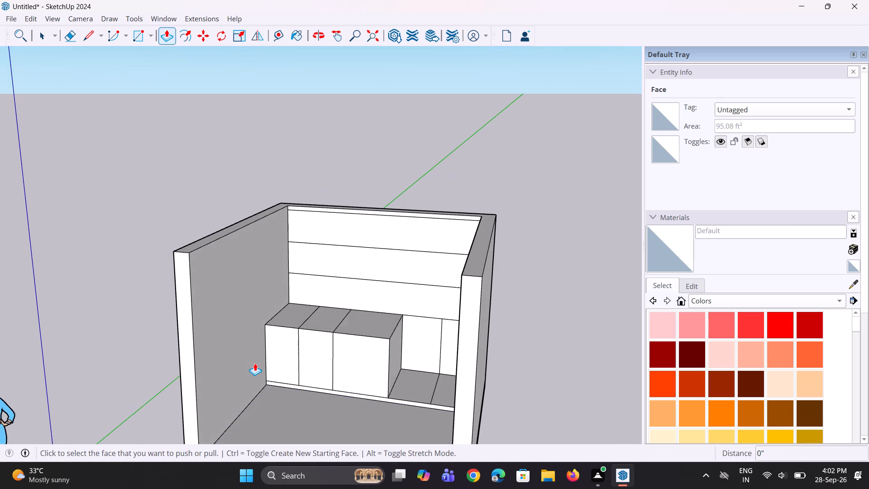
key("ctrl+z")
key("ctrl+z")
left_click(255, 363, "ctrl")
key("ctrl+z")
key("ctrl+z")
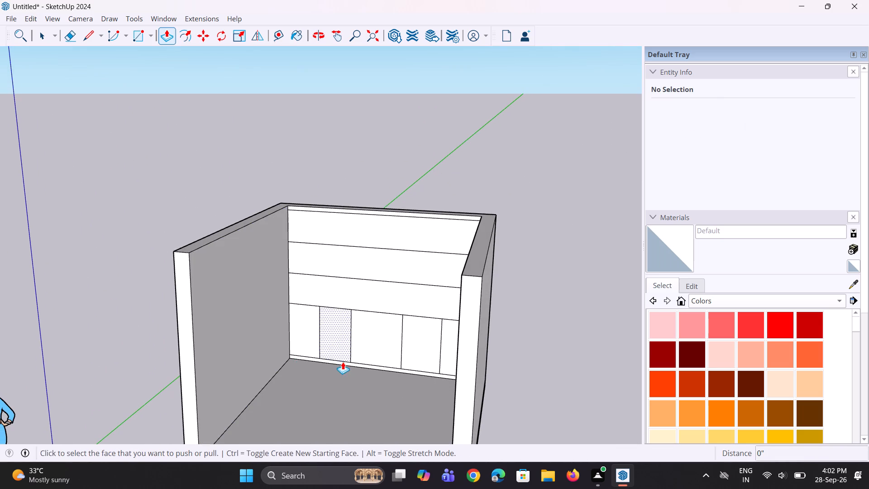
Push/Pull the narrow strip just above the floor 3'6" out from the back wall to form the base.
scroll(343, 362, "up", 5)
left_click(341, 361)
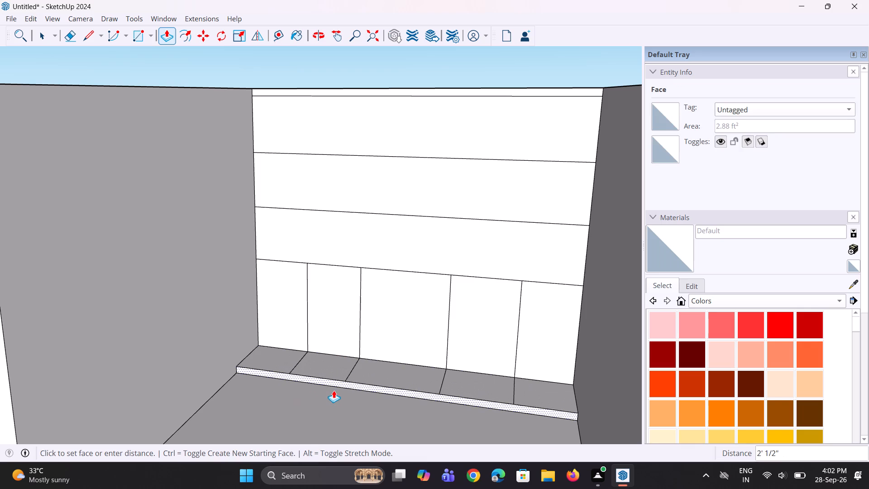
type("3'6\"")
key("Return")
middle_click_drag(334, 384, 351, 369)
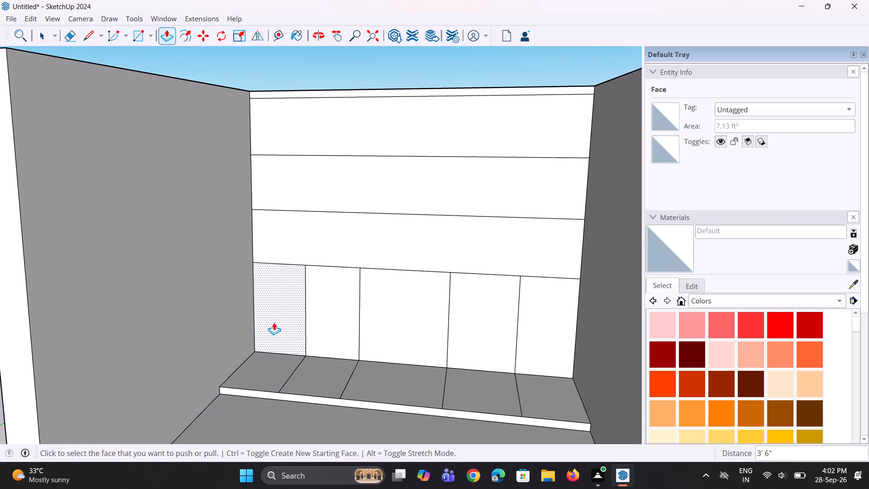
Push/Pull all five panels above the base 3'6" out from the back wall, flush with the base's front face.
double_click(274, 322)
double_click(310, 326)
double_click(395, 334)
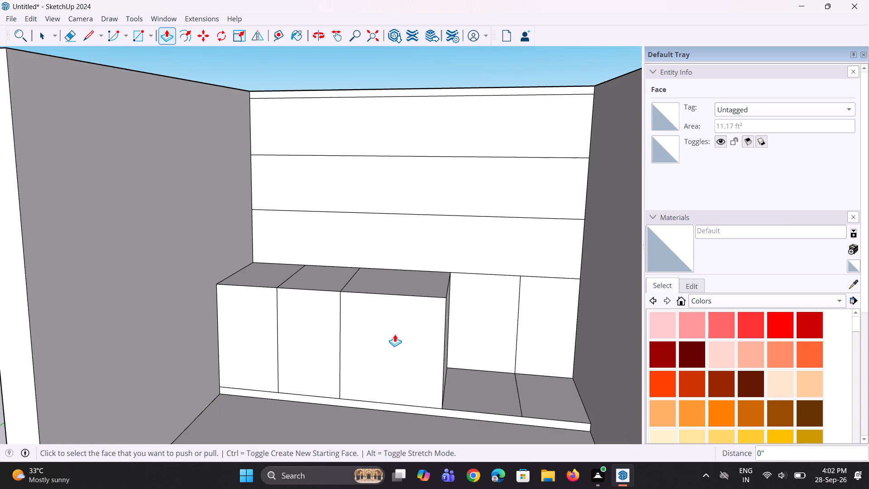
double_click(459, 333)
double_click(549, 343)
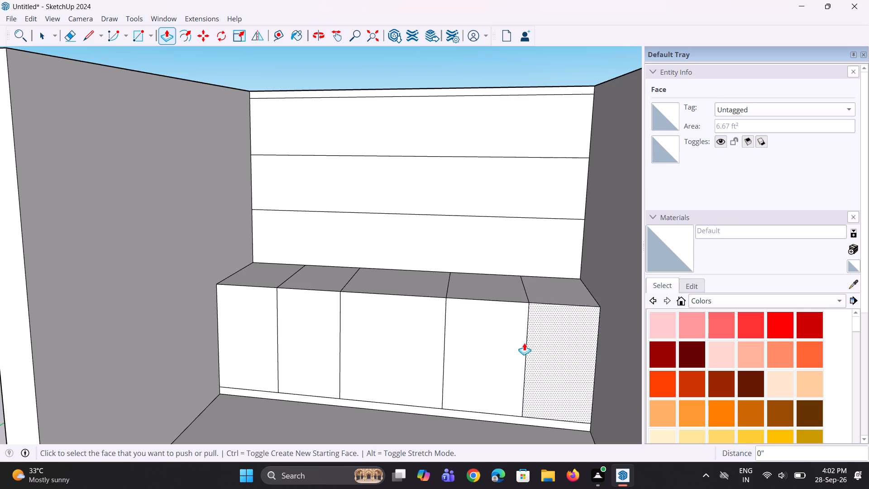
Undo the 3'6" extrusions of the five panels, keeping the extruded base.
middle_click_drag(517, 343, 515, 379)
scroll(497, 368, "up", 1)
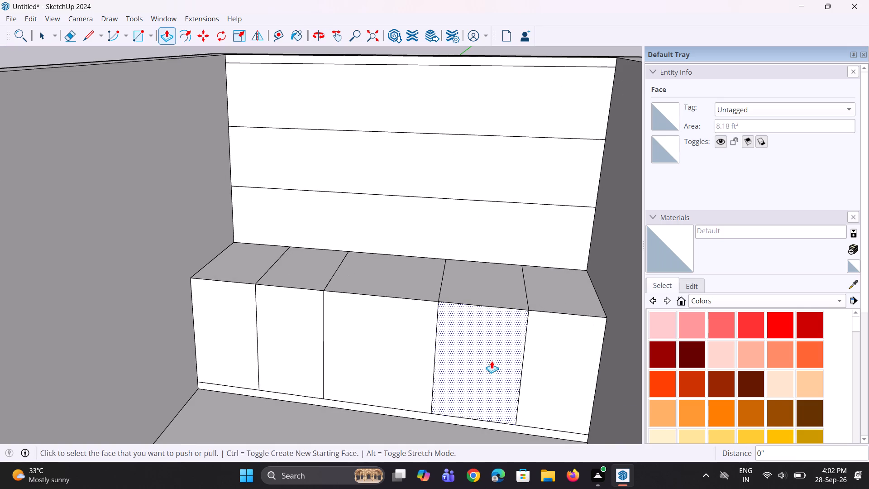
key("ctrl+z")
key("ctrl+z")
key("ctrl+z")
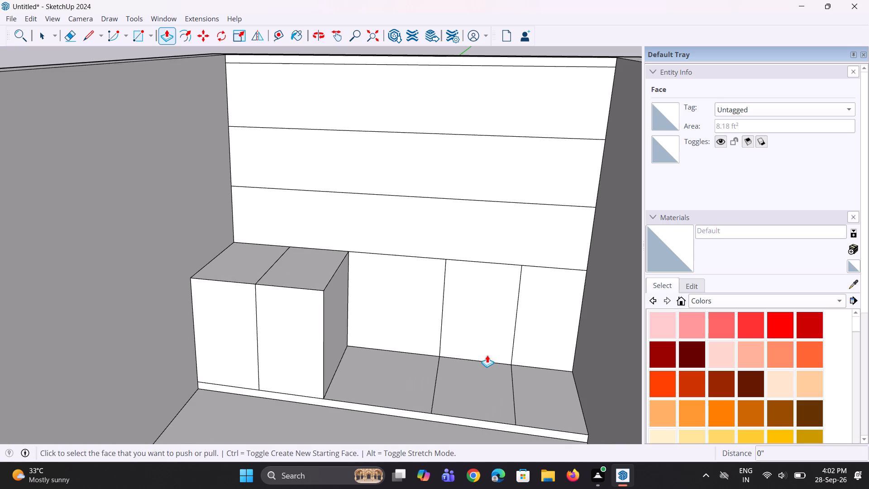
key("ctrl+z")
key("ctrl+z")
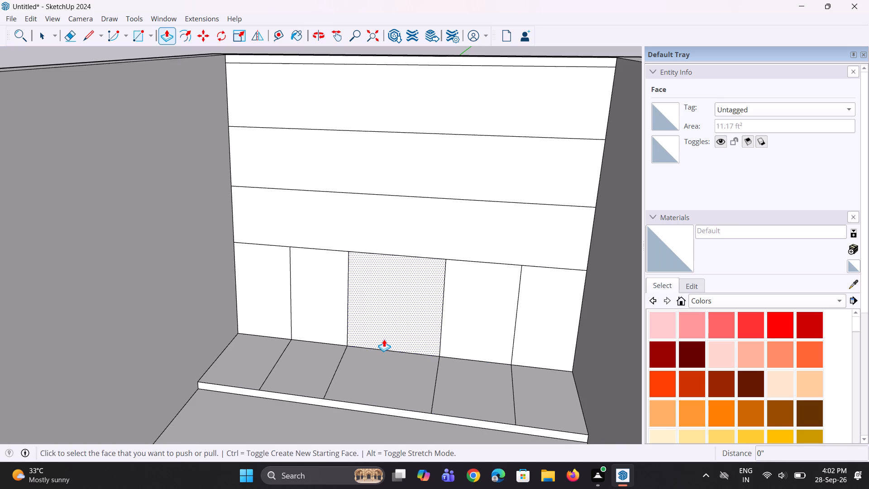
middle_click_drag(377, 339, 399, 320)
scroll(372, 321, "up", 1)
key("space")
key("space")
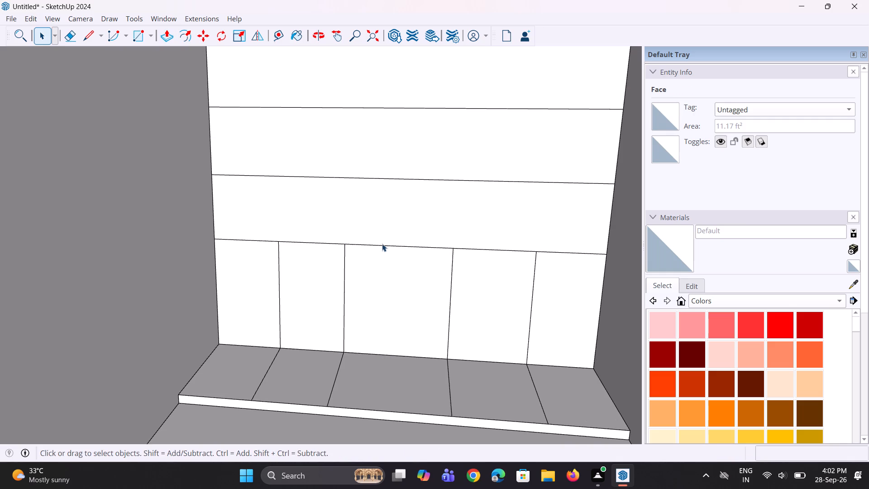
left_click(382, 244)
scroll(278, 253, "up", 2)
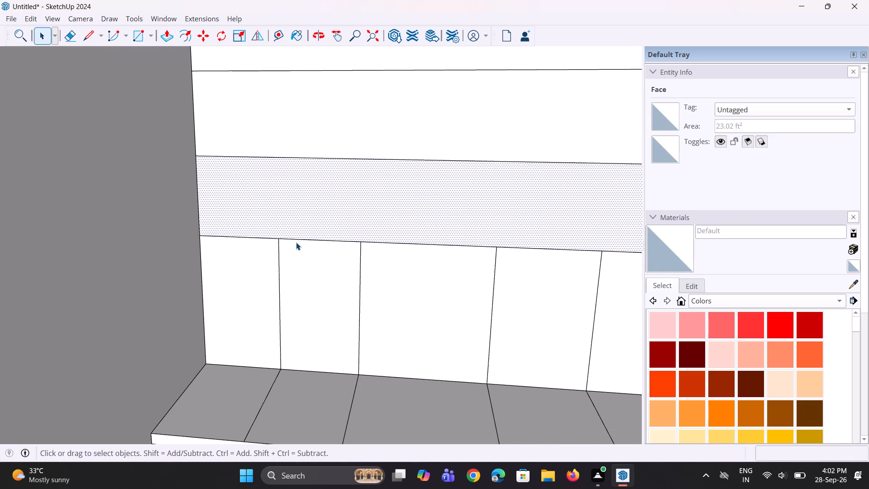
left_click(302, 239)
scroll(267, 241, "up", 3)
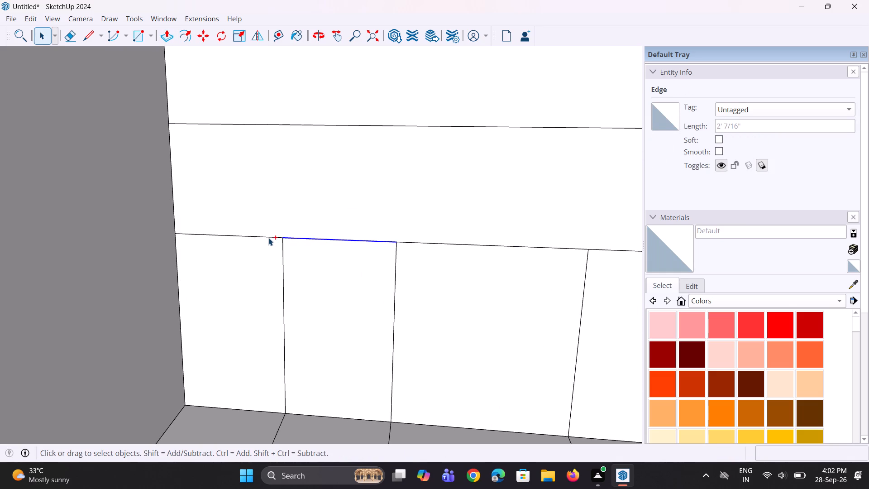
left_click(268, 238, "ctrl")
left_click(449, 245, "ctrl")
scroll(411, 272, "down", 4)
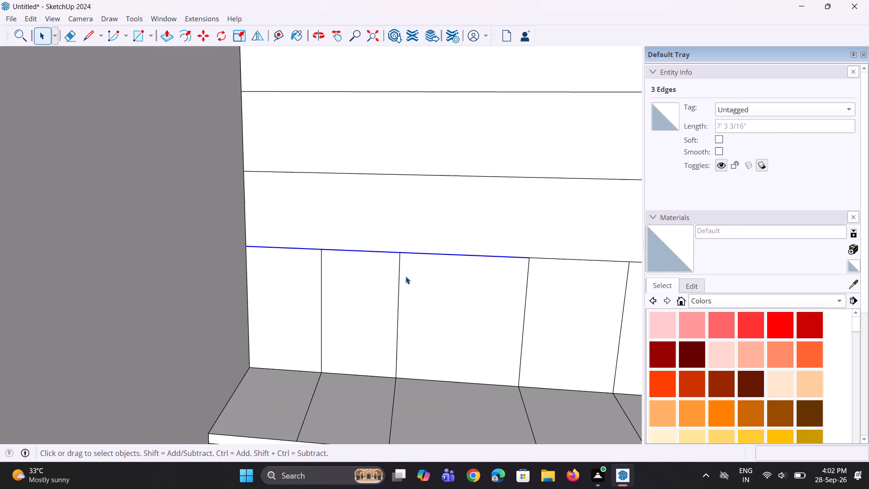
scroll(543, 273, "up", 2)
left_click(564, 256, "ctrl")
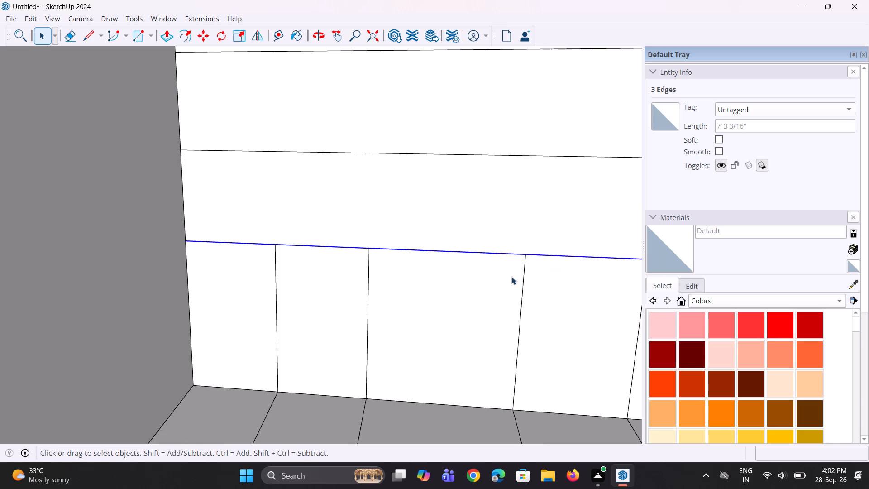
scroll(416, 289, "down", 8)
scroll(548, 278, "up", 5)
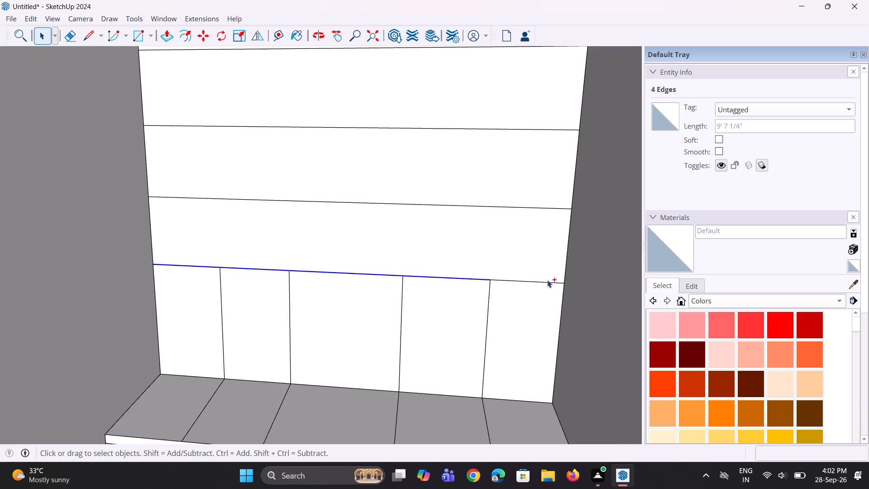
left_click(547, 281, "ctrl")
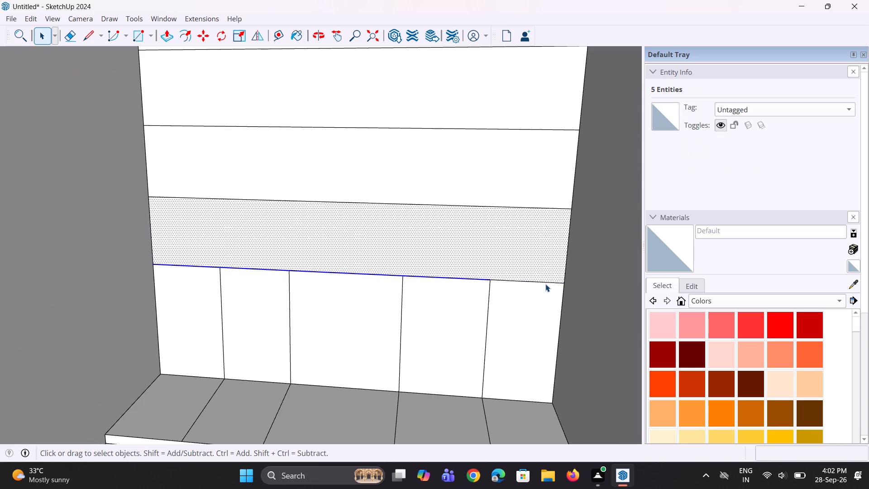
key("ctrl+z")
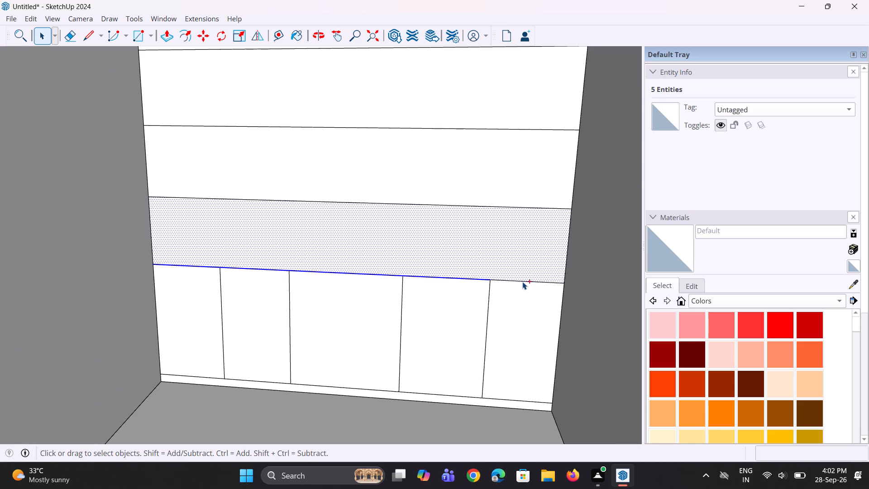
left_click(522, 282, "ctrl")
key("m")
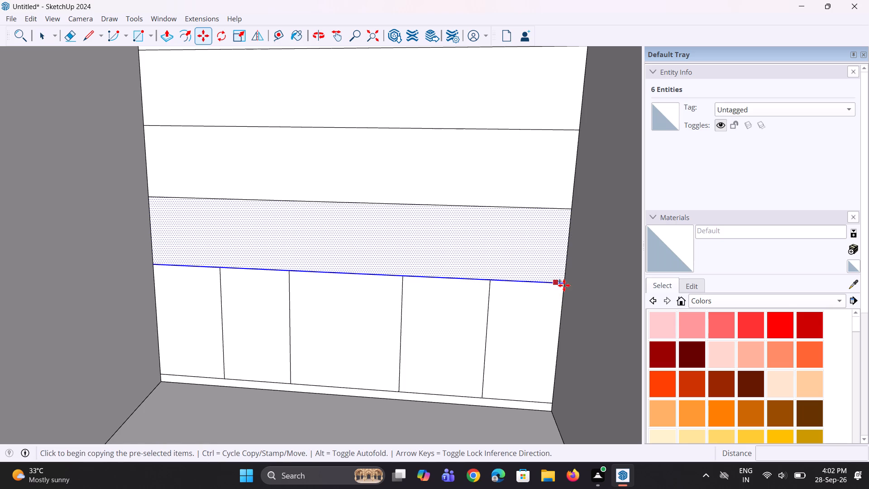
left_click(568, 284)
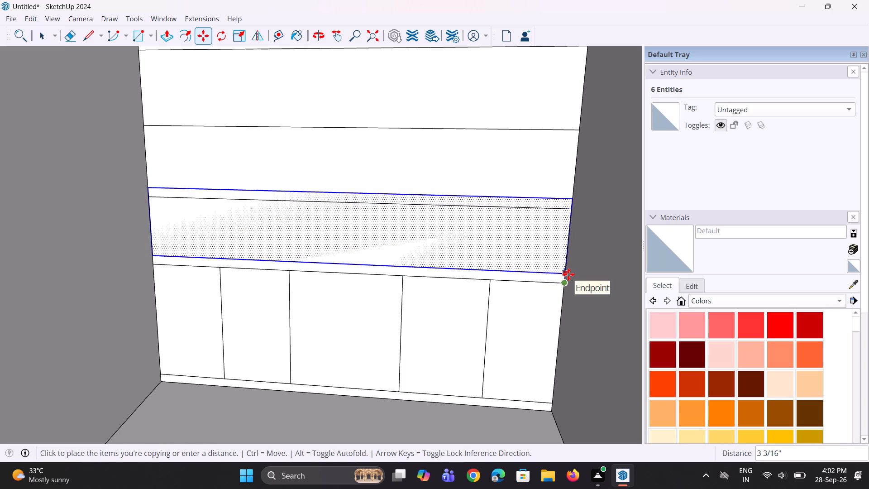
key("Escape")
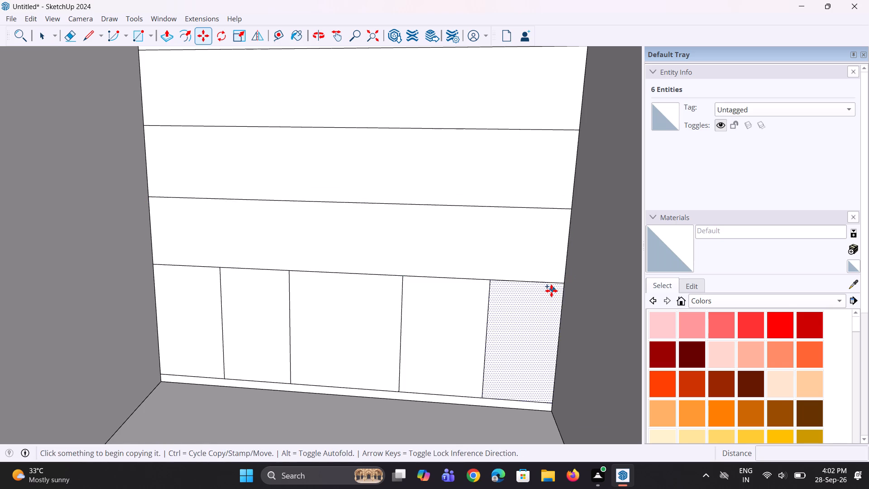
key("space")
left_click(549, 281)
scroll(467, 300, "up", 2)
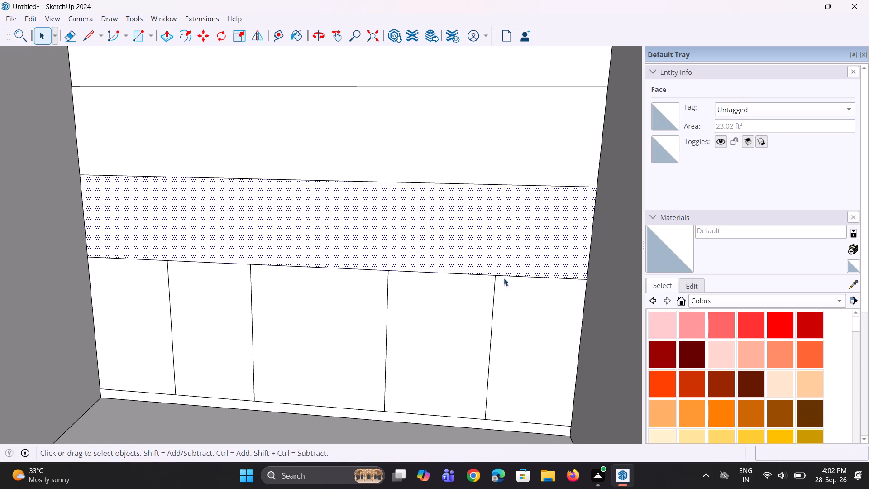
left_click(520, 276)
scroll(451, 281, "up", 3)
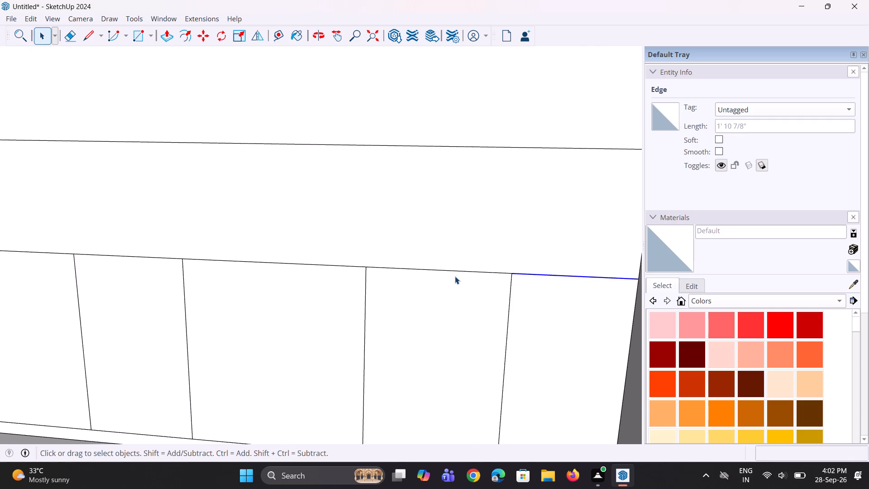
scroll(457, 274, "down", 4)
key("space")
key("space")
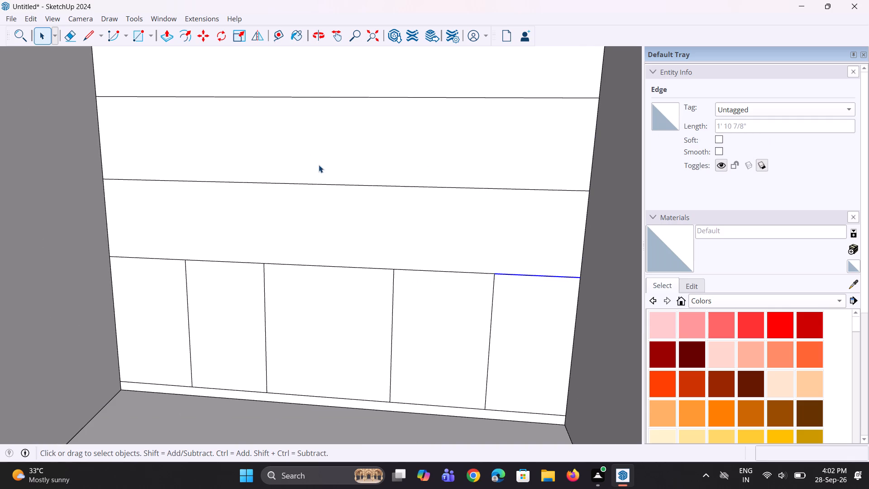
Place a guide 3" above the line along the top of the five panels on the back wall.
left_click(279, 37)
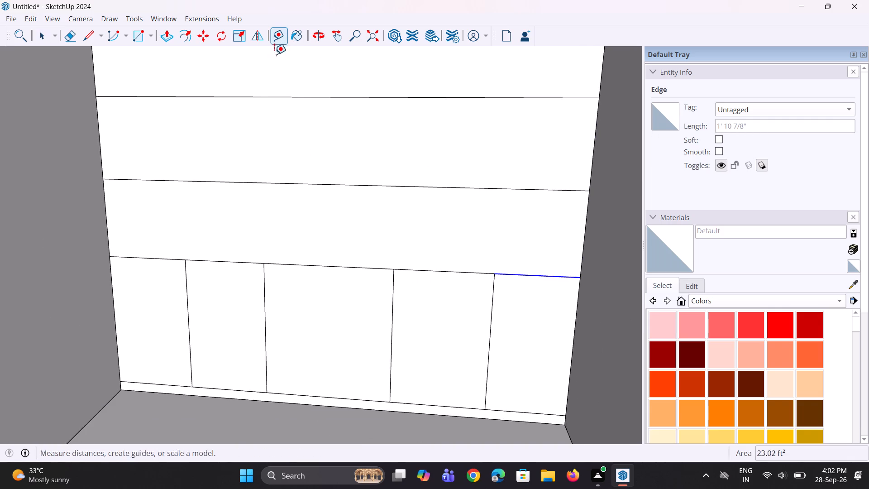
left_click(135, 256)
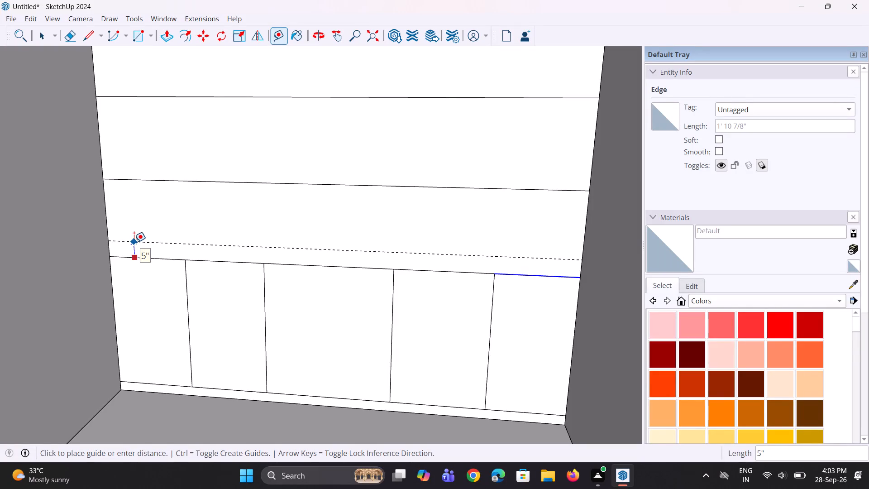
type("3\"")
key("Return")
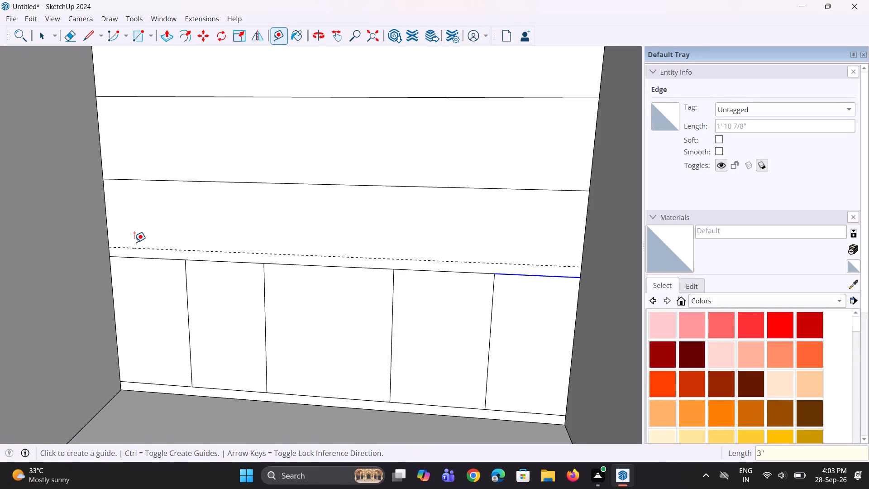
Draw a line along the guide across the full width of the back wall, forming a thin band above the panels.
key("l")
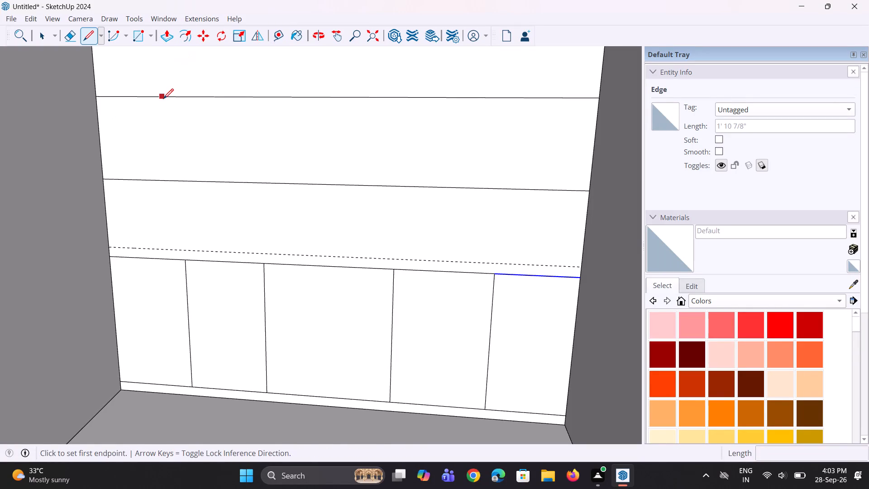
left_click(113, 249)
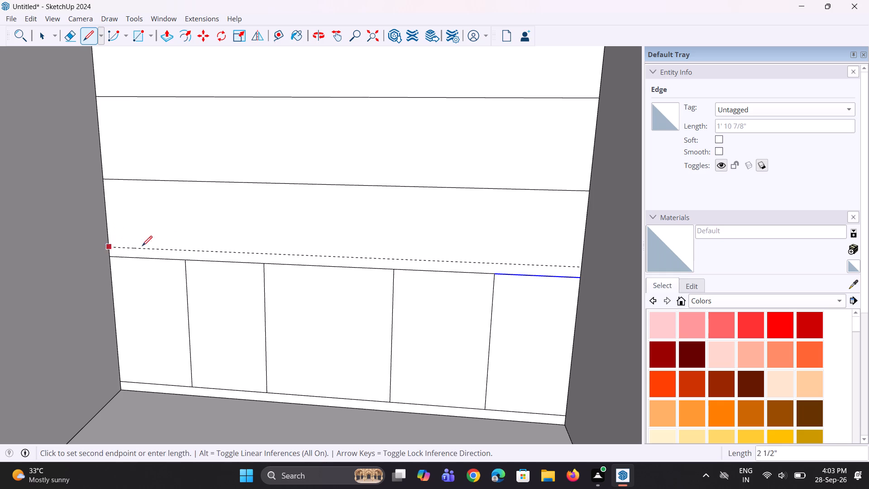
left_click(583, 263)
key("space")
key("space")
Push/Pull the narrow strip just above the floor 3'6" out from the back wall to form the low base.
scroll(363, 298, "down", 5)
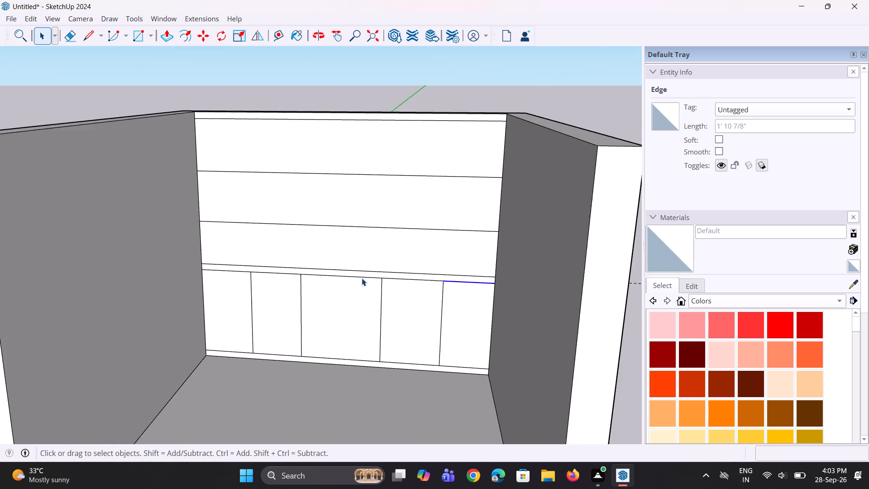
scroll(362, 278, "down", 3)
key("p")
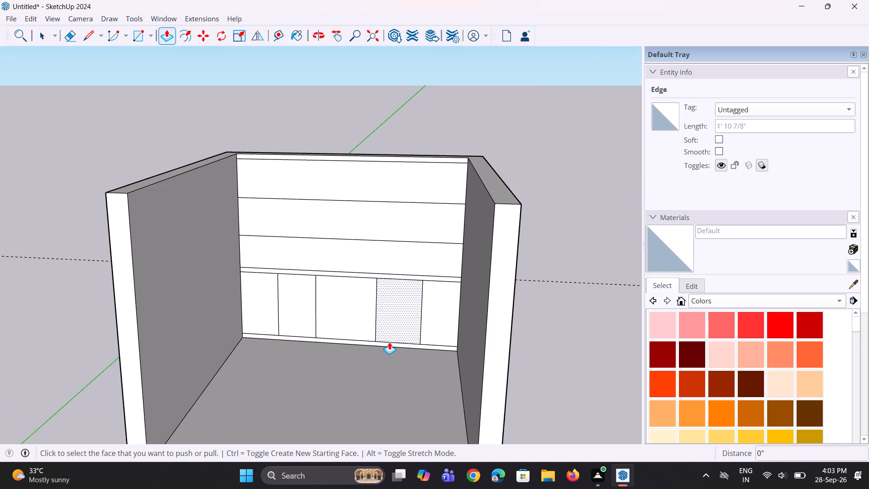
left_click(389, 345)
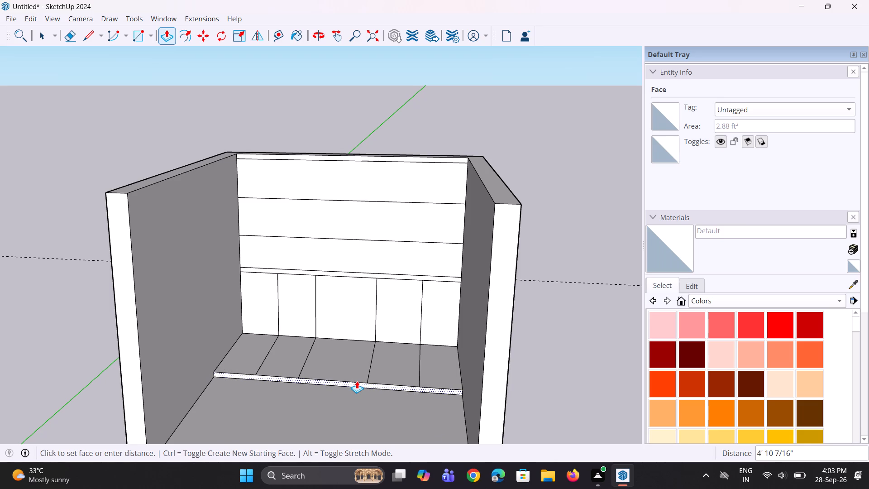
type("3'6\"")
key("Return")
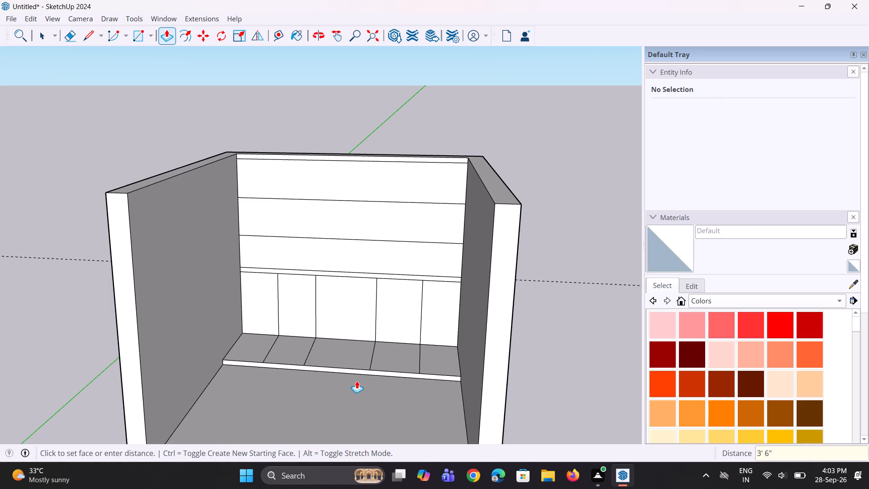
Push/Pull each of the five back-wall panels 3'6" out over the low base to form the cabinet blocks.
double_click(258, 323)
double_click(293, 317)
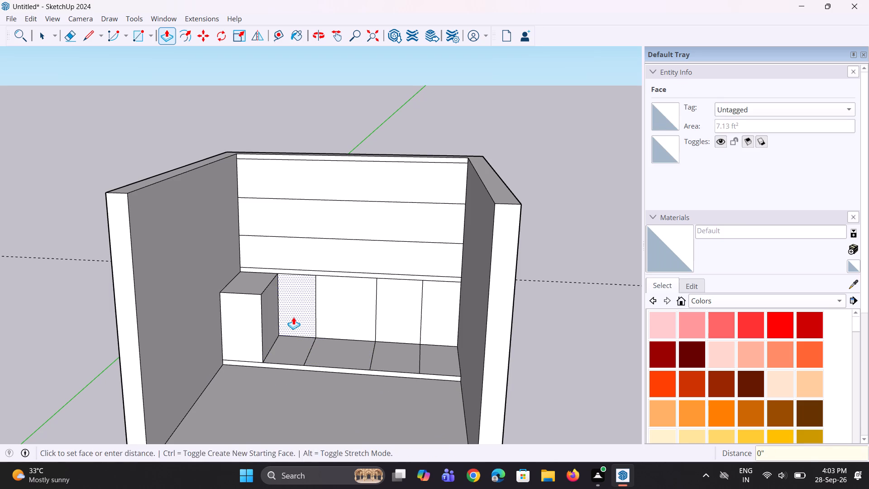
double_click(337, 317)
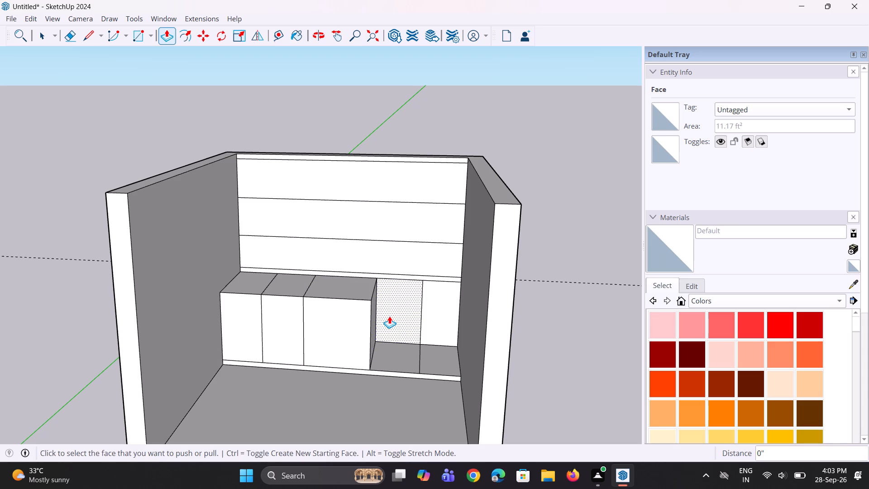
double_click(389, 316)
double_click(439, 315)
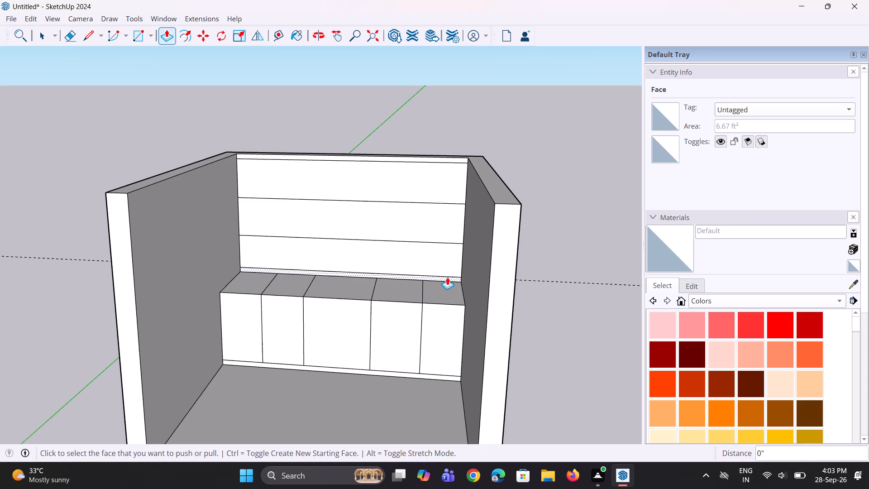
Push/Pull the thin band above the cabinets 3'6" out from the back wall to form the countertop.
left_click(447, 277)
double_click(447, 277)
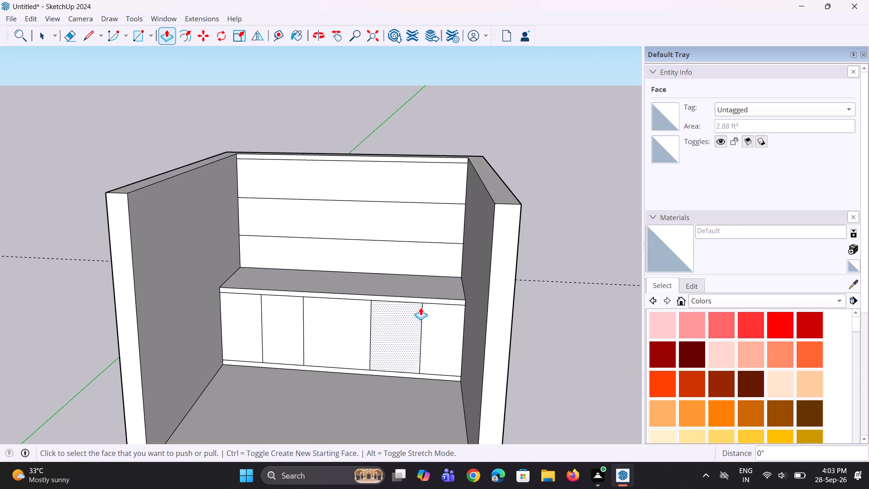
Push the front face of the low base 3" inward beneath the cabinets to form a recessed toe kick.
middle_click_drag(372, 317, 427, 279)
scroll(401, 374, "up", 5)
middle_click_drag(356, 379, 350, 386)
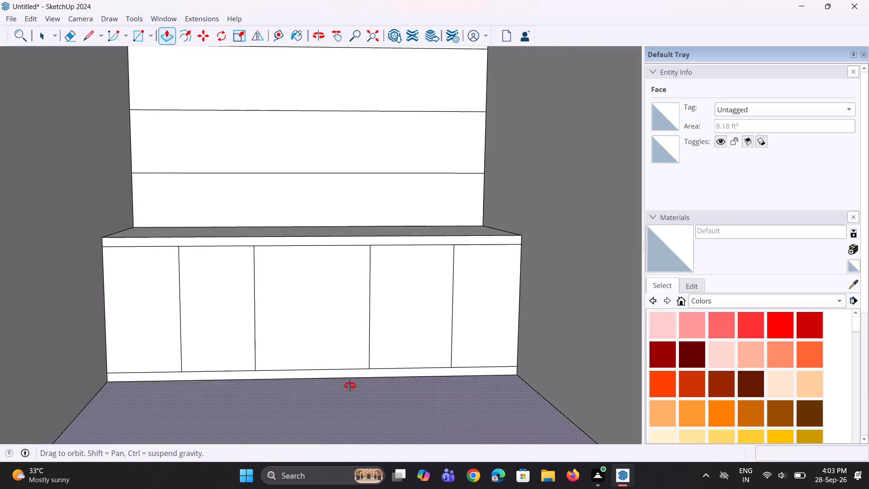
middle_click_drag(350, 386, 201, 417)
scroll(164, 371, "up", 4)
middle_click_drag(158, 368, 154, 372)
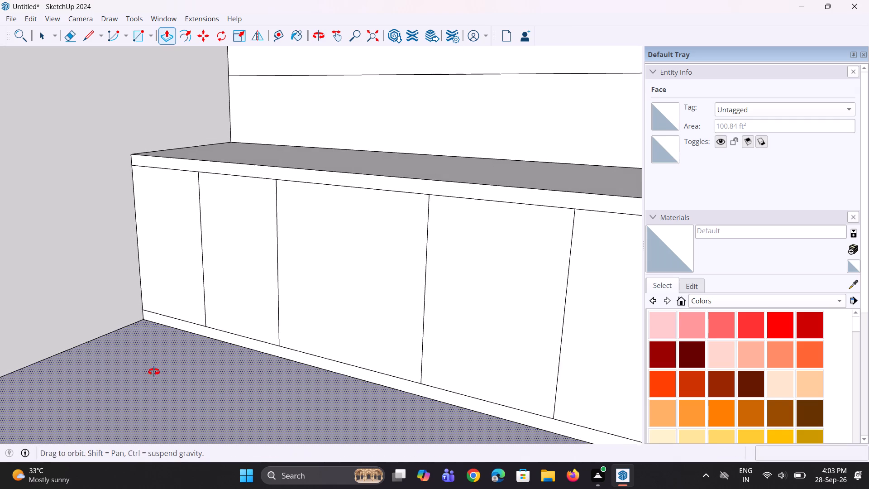
middle_click_drag(154, 372, 137, 373)
middle_click_drag(126, 364, 194, 359)
scroll(139, 352, "down", 2)
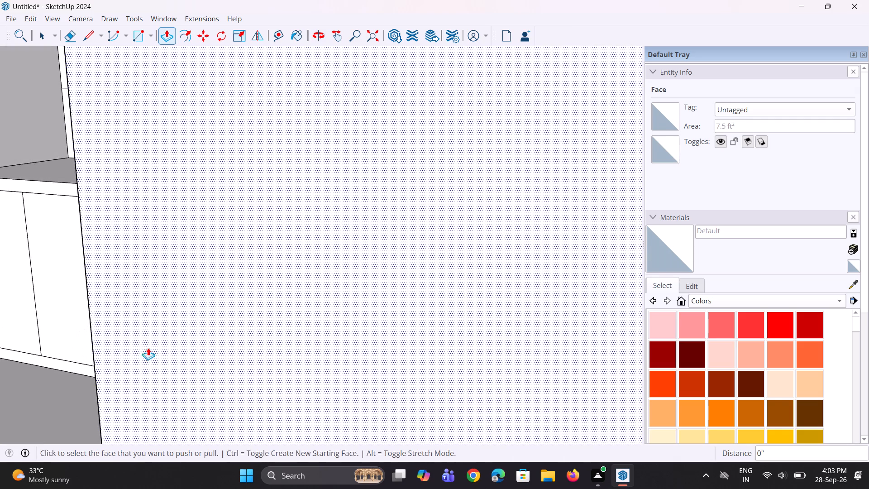
scroll(148, 348, "down", 17)
middle_click_drag(185, 325, 209, 326)
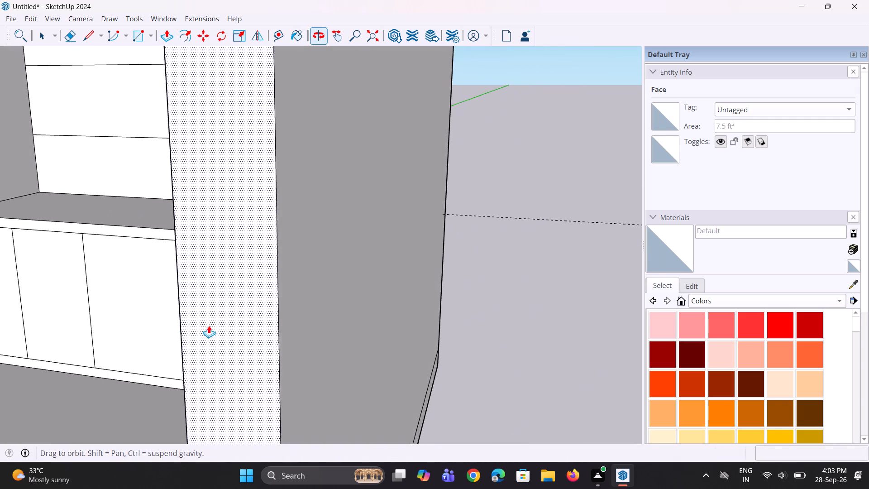
scroll(95, 384, "up", 6)
left_click(101, 371)
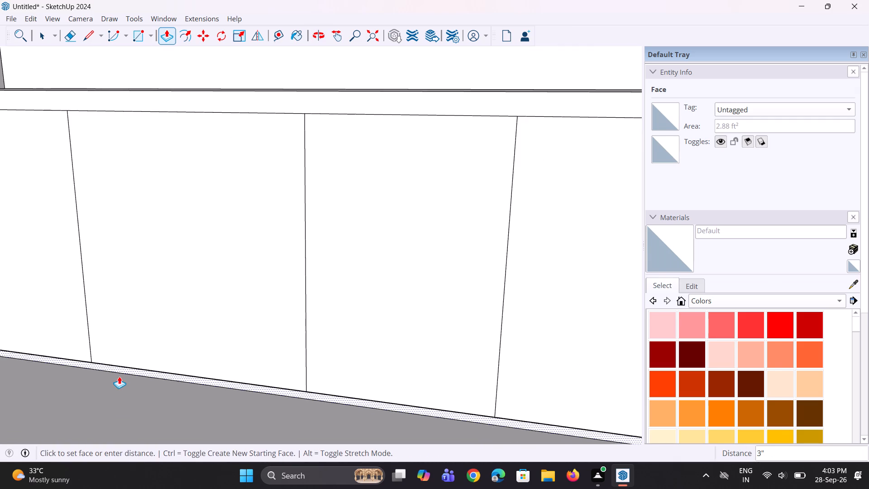
type("3\"")
key("Return")
Push/Pull the right-end cabinet front about 7'1" out along the side wall to form an L-shaped cabinet run.
middle_click_drag(125, 382, 164, 383)
scroll(173, 380, "down", 7)
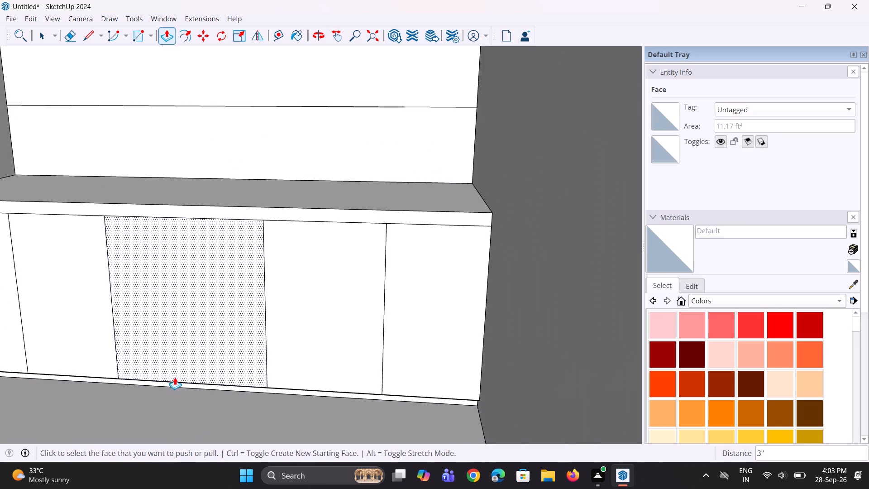
scroll(175, 377, "down", 3)
middle_click_drag(175, 376, 294, 378)
scroll(343, 360, "down", 2)
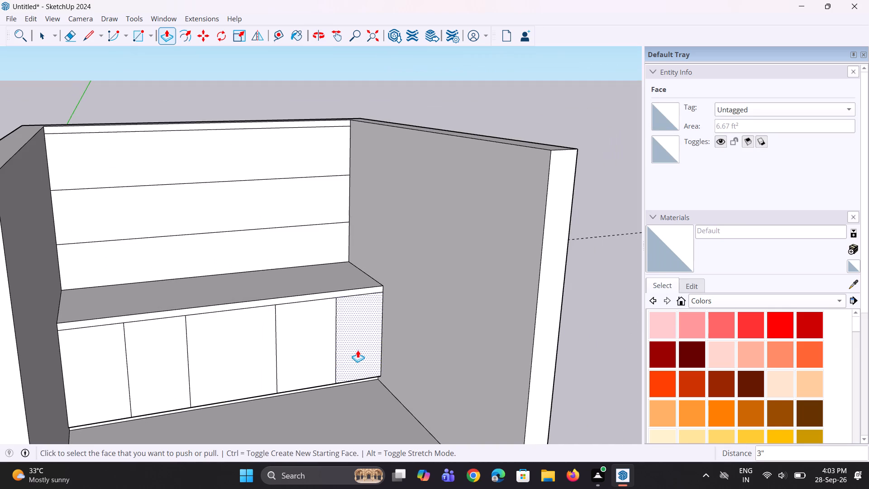
left_click(358, 350)
scroll(416, 379, "down", 7)
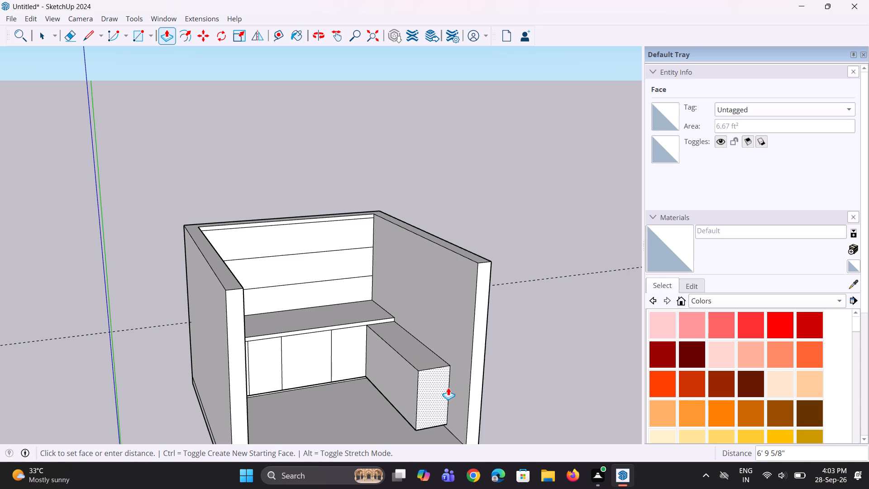
left_click(449, 392)
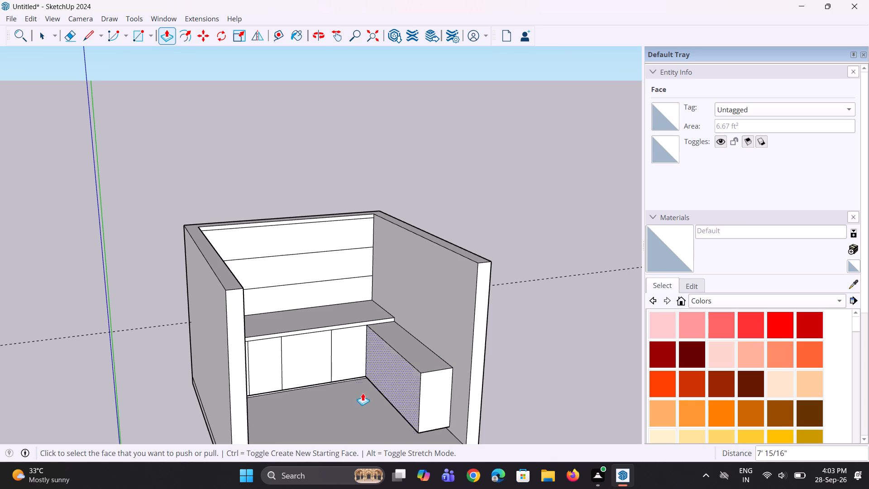
Copy the vertical inner-corner edge to the free end of the side run, dividing its long face into 4 equal panels.
middle_click_drag(358, 394, 412, 391)
scroll(367, 393, "down", 1)
scroll(404, 384, "up", 3)
middle_click_drag(397, 388, 434, 391)
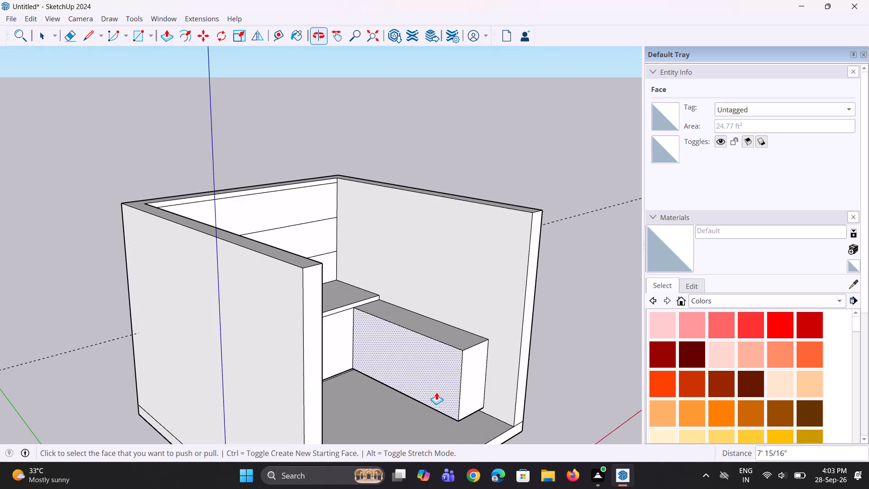
scroll(441, 391, "up", 6)
key("space")
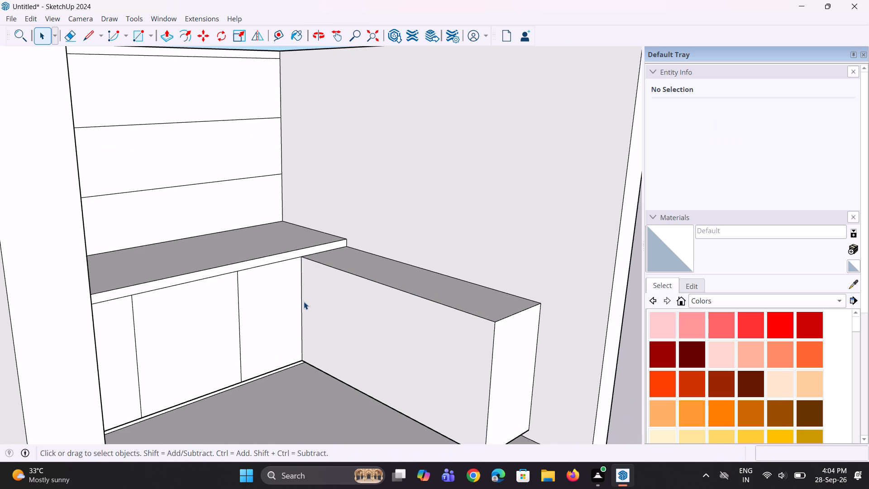
left_click(302, 299)
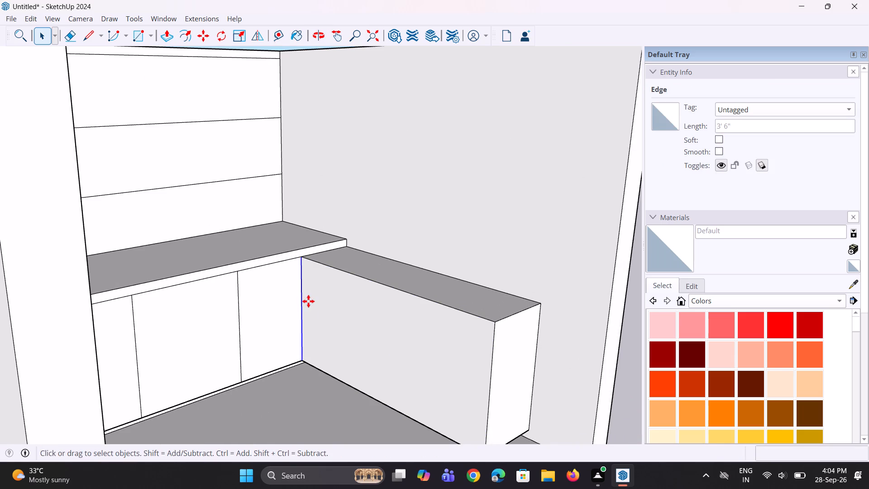
key("m")
left_click(302, 360)
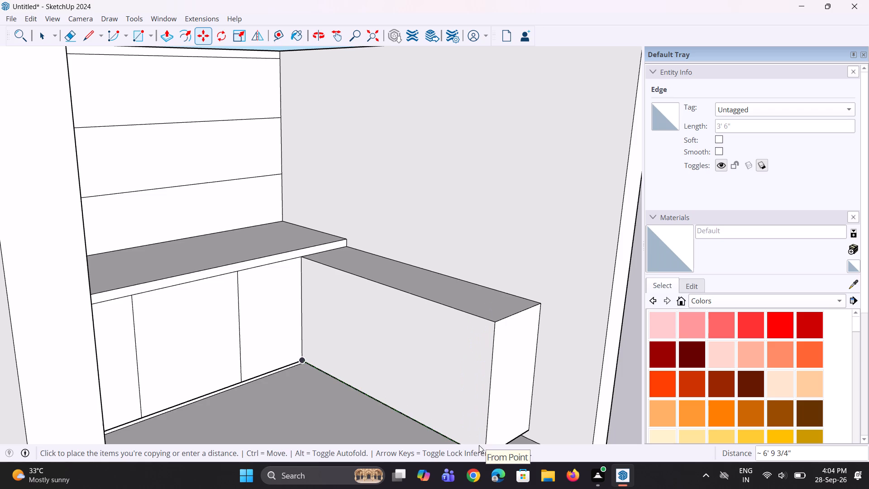
scroll(461, 412, "down", 8)
scroll(474, 426, "up", 2)
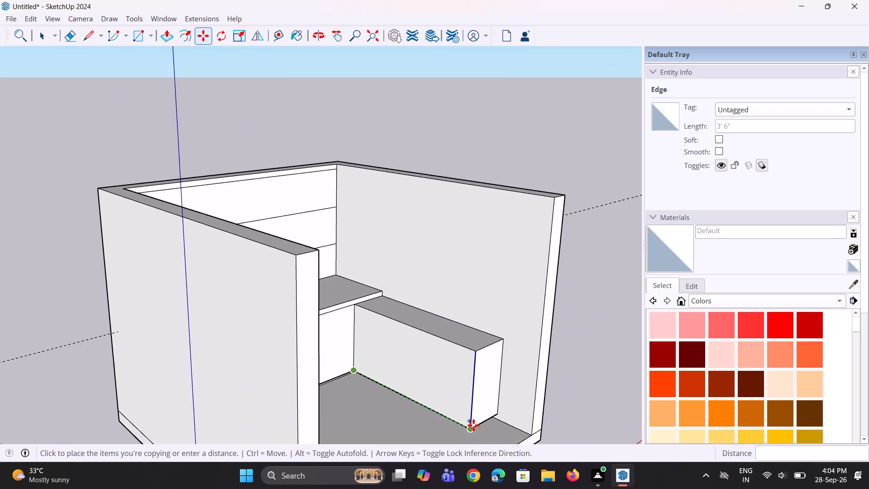
scroll(473, 425, "up", 2)
left_click(473, 425)
key("slash")
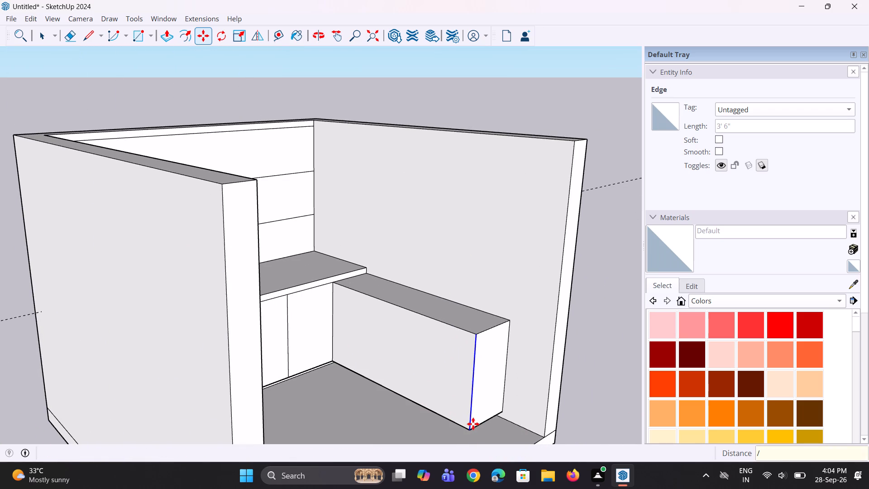
key("4")
key("Return")
middle_click_drag(444, 420, 482, 431)
scroll(445, 348, "up", 1)
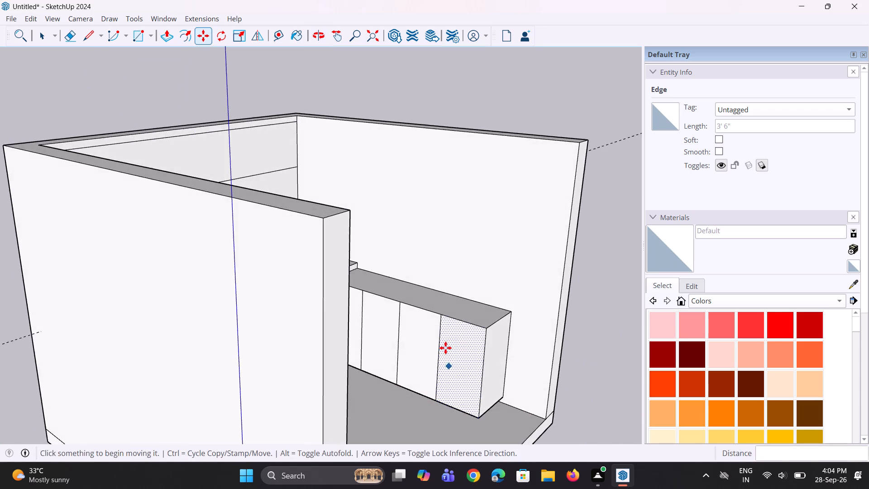
scroll(445, 348, "up", 1)
middle_click_drag(445, 348, 421, 351)
key("space")
key("space")
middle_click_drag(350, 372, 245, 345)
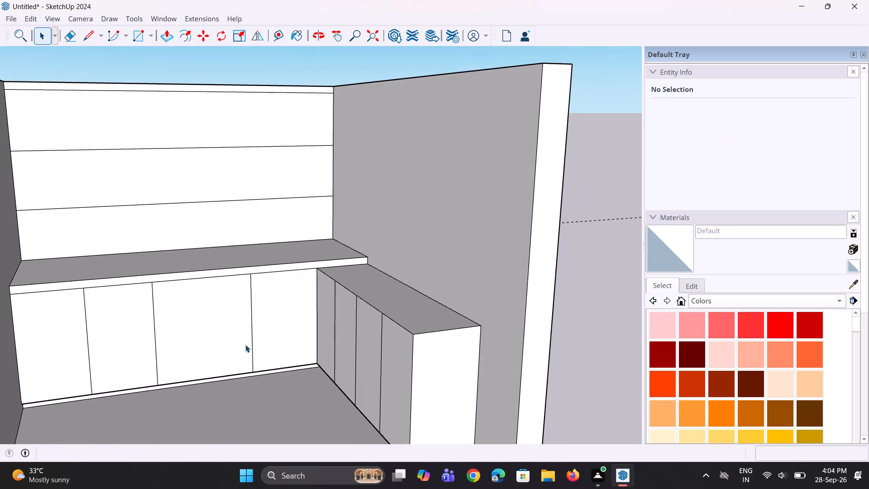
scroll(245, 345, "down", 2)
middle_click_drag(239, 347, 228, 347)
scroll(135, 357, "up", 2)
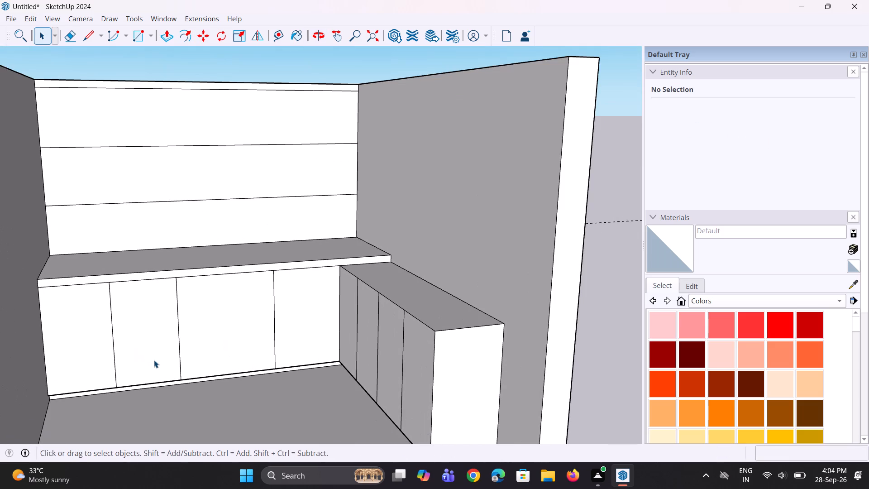
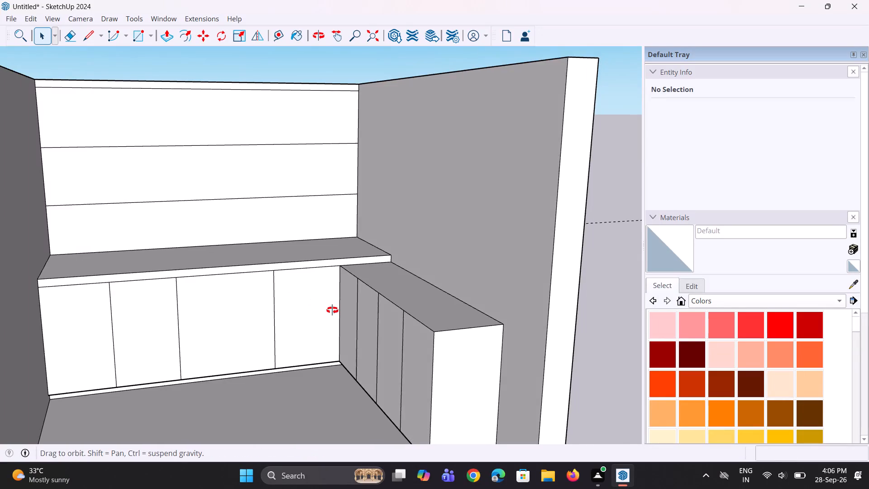
Copy the top edge of the third back-run cabinet panel down 3'6" to its base, dividing it into 3 equal drawer fronts.
scroll(352, 293, "up", 5)
scroll(342, 285, "down", 4)
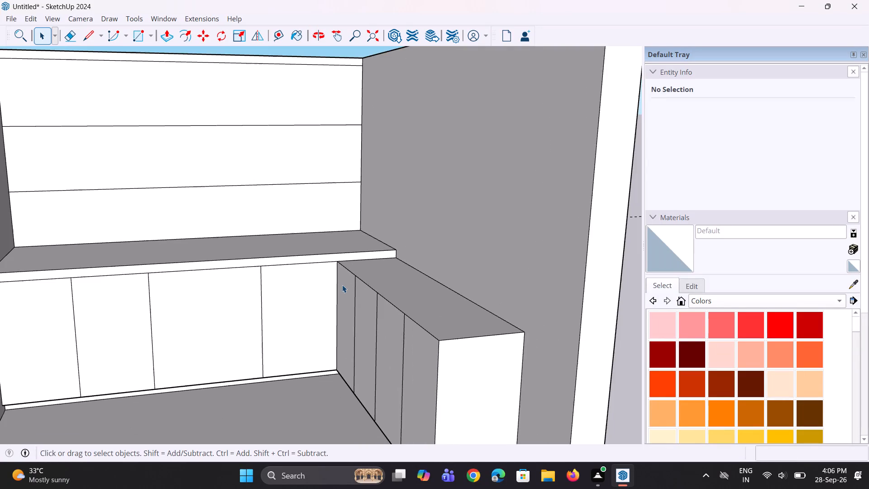
scroll(268, 306, "down", 3)
scroll(92, 286, "up", 6)
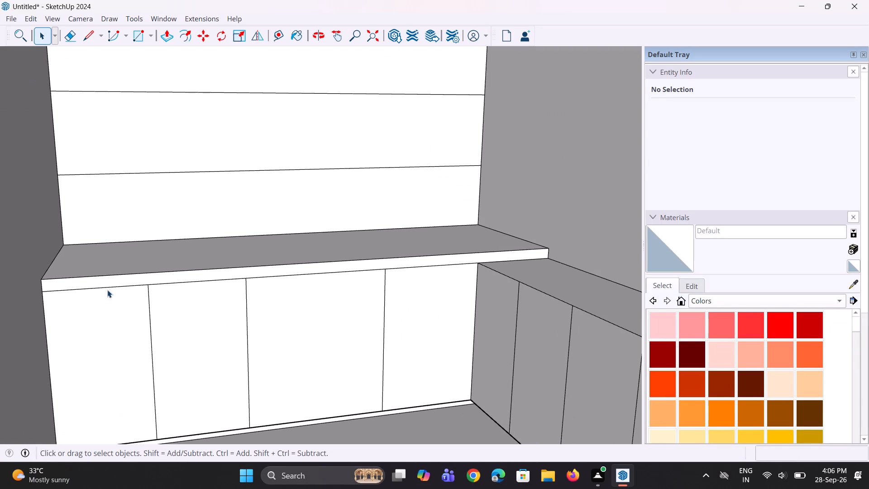
left_click(111, 288)
scroll(181, 290, "up", 2)
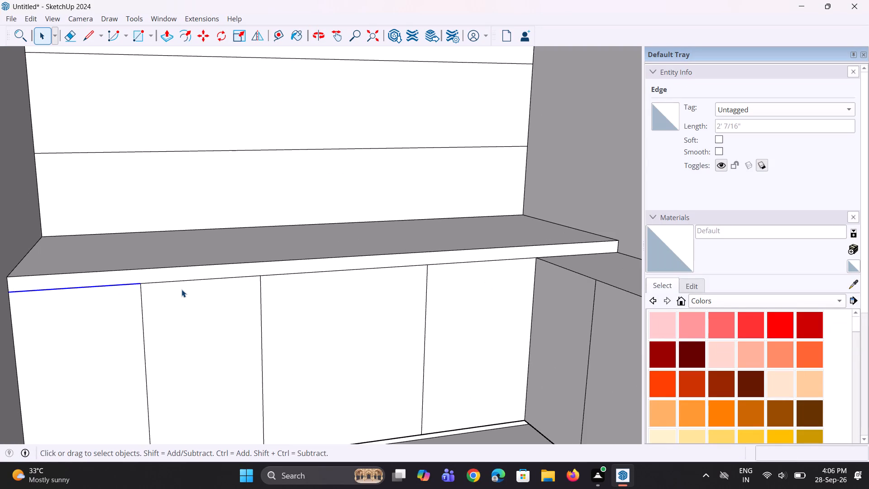
key("space")
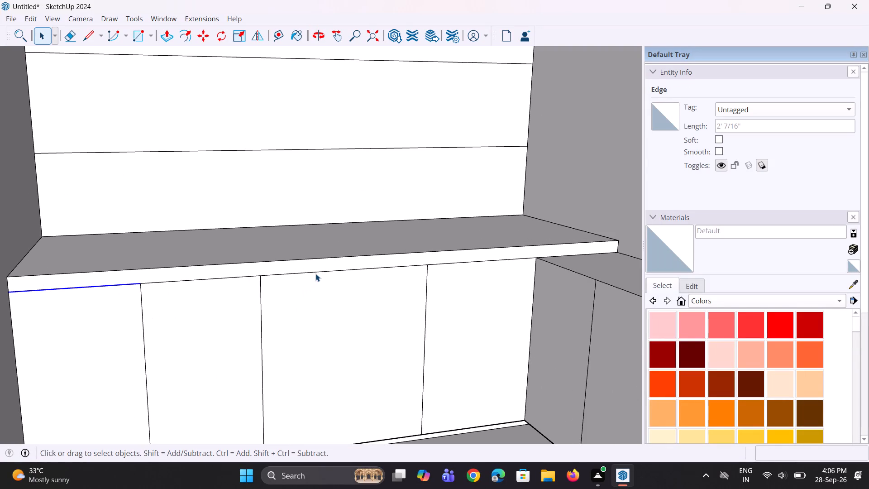
left_click(315, 273)
key("m")
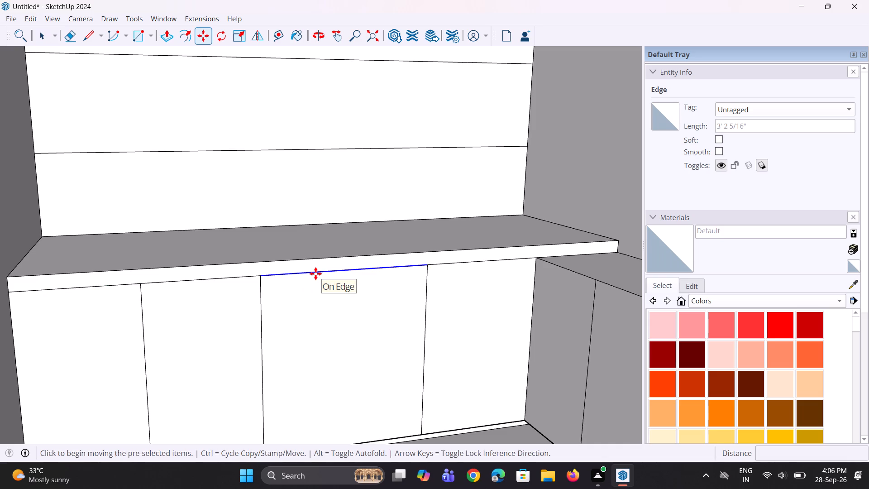
scroll(266, 273, "down", 3)
left_click(262, 281)
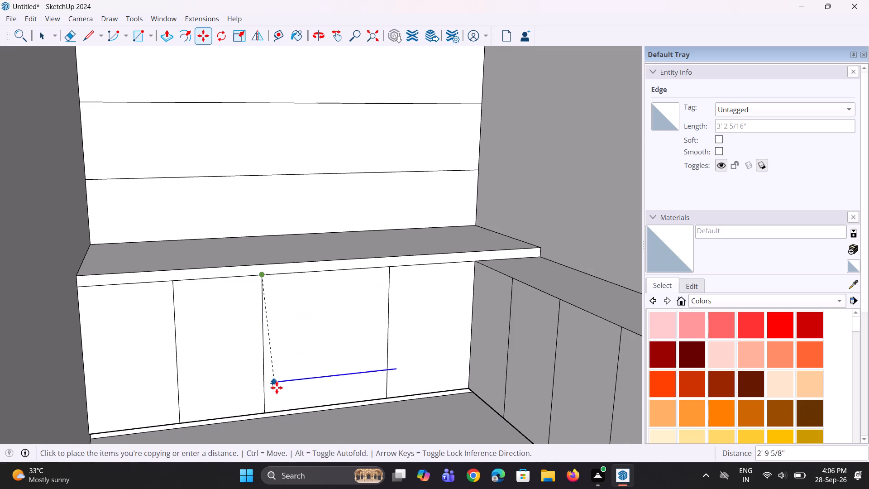
scroll(266, 411, "up", 6)
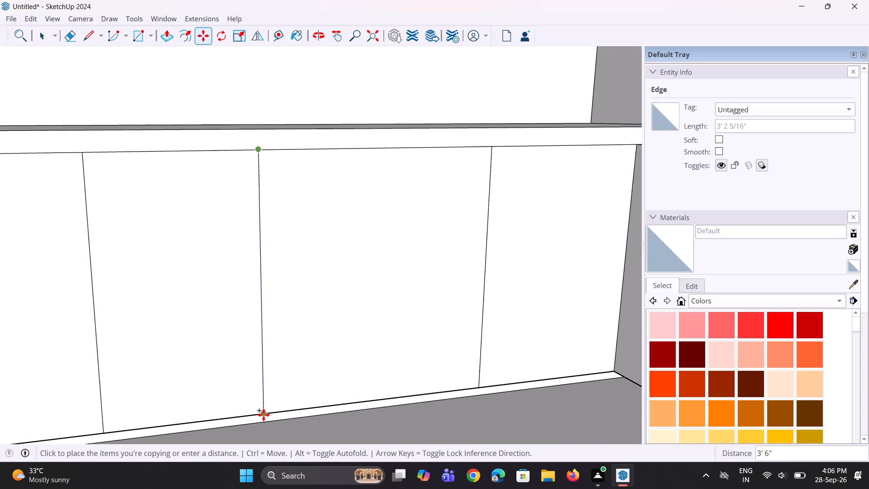
scroll(263, 415, "up", 8)
left_click(263, 415)
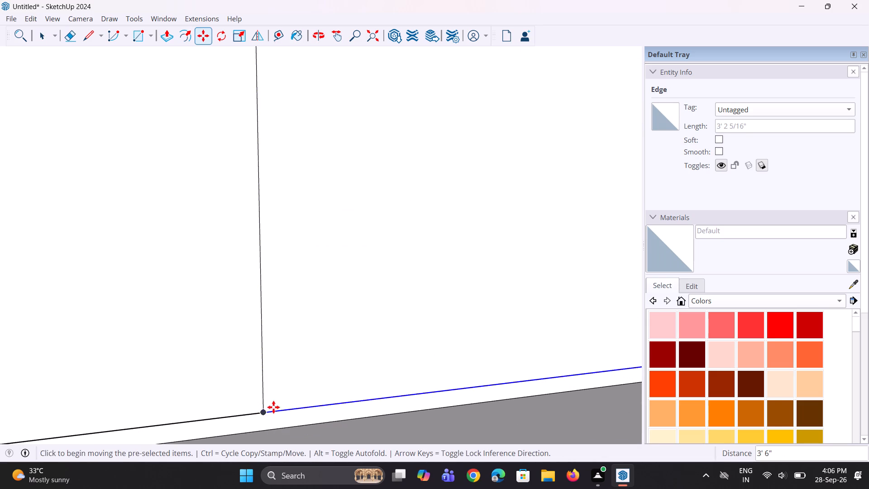
key("slash")
key("3")
key("Return")
scroll(281, 401, "down", 2)
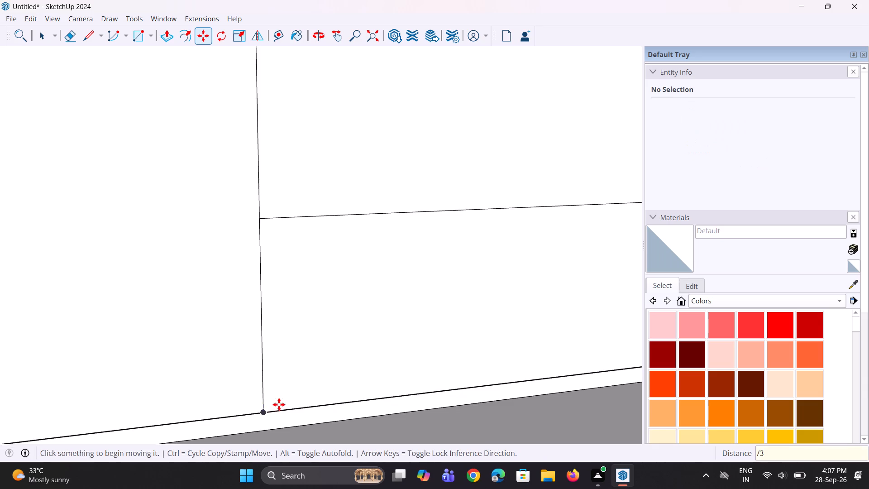
scroll(279, 404, "down", 1)
scroll(239, 372, "down", 9)
middle_click(245, 358)
scroll(246, 358, "down", 4)
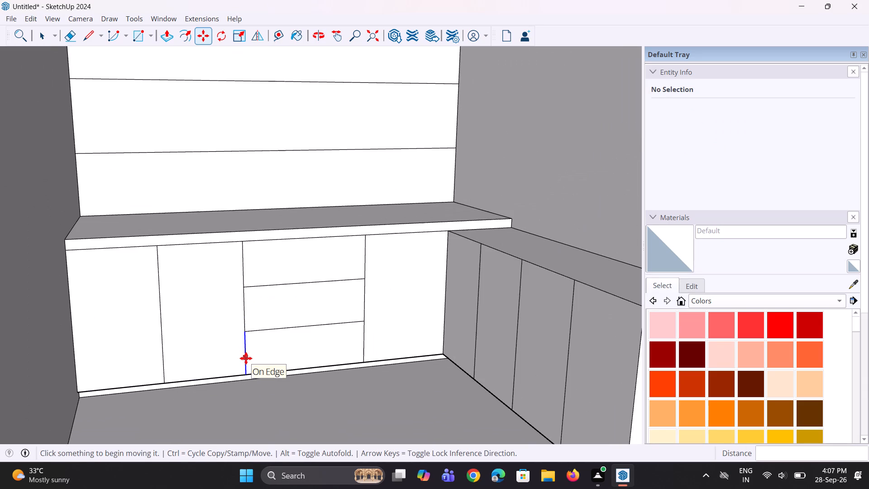
key("space")
key("space")
key("space")
left_click(286, 400)
scroll(255, 336, "down", 2)
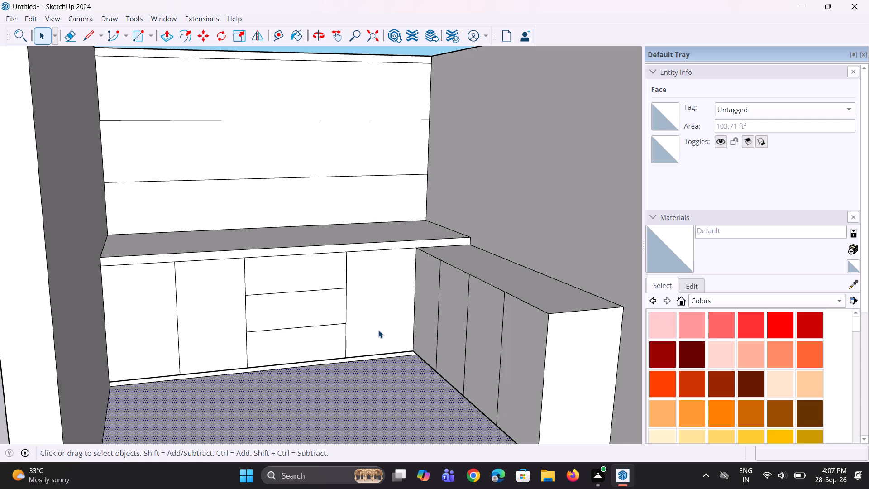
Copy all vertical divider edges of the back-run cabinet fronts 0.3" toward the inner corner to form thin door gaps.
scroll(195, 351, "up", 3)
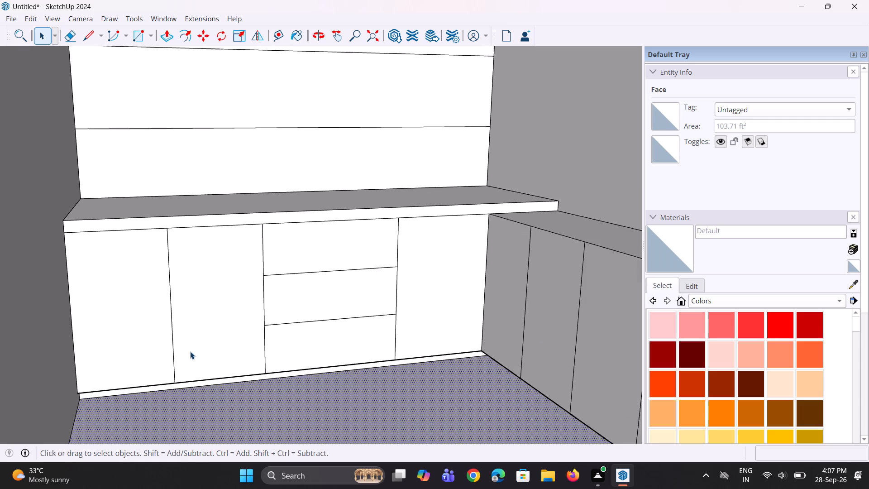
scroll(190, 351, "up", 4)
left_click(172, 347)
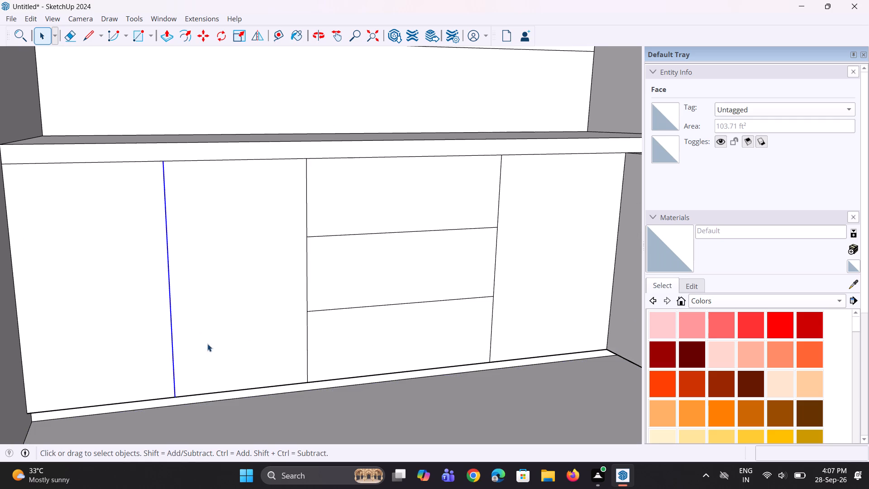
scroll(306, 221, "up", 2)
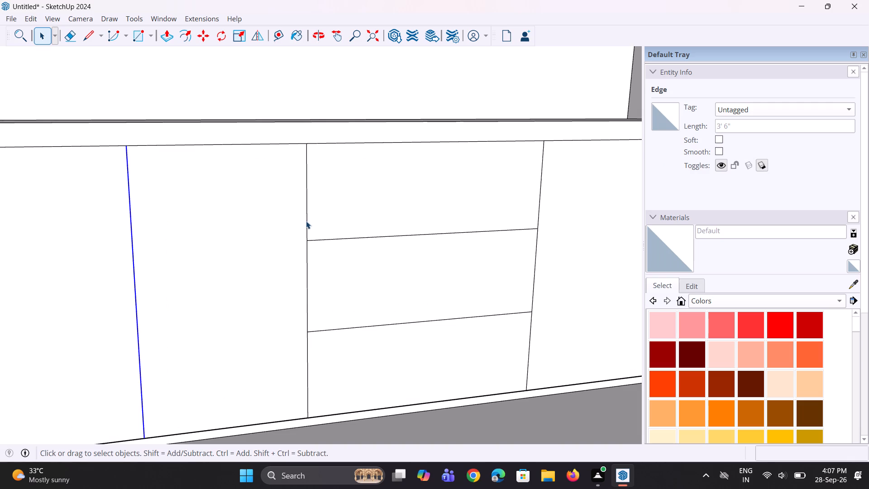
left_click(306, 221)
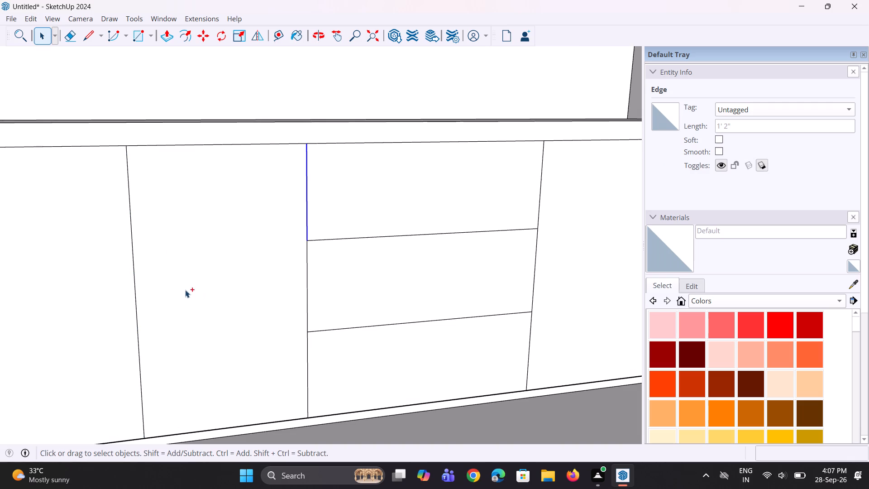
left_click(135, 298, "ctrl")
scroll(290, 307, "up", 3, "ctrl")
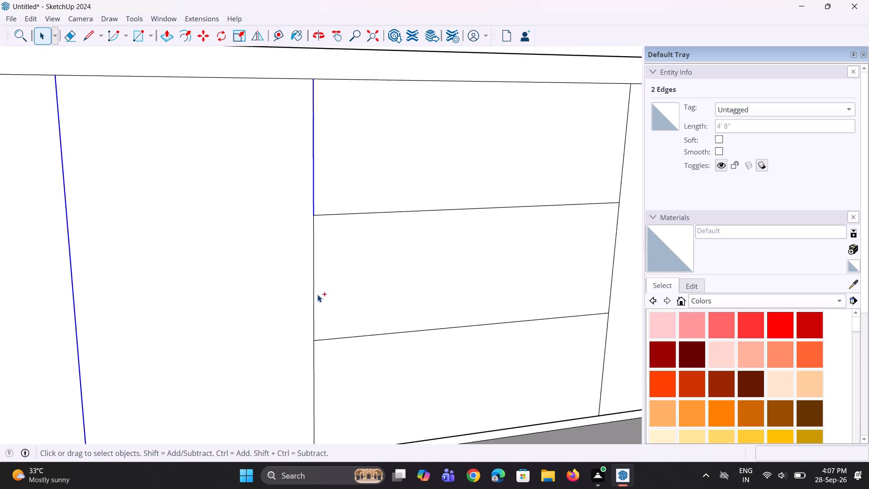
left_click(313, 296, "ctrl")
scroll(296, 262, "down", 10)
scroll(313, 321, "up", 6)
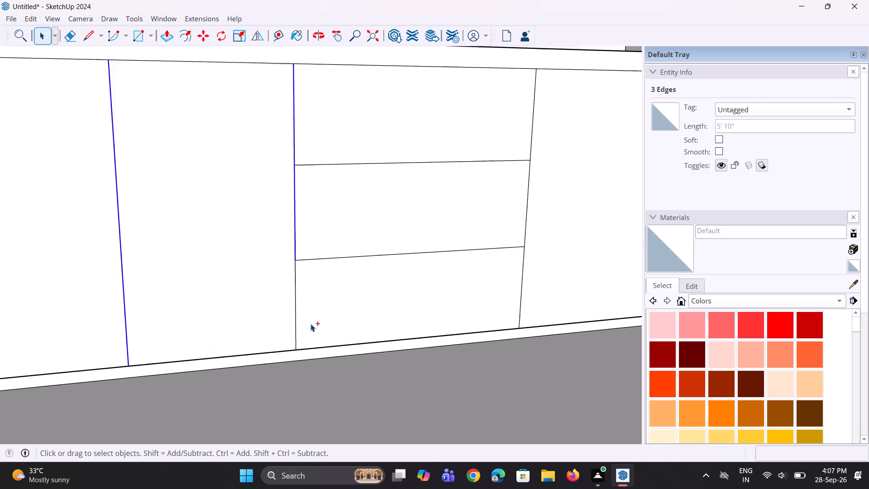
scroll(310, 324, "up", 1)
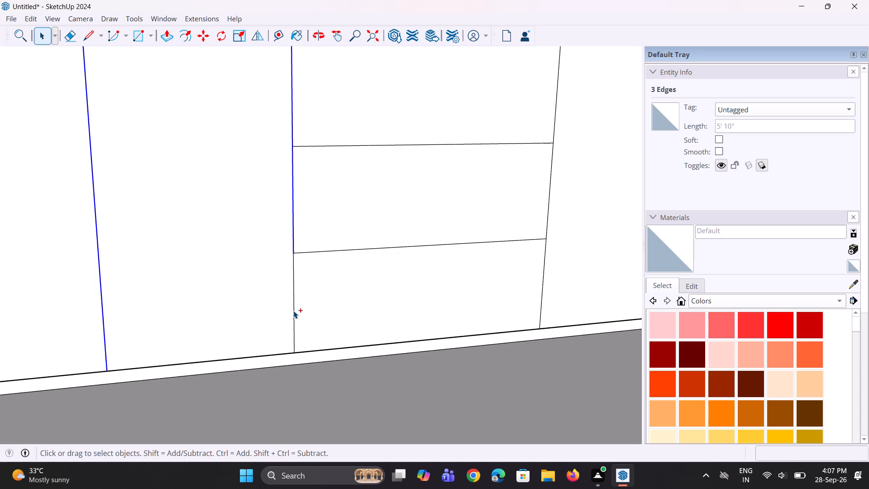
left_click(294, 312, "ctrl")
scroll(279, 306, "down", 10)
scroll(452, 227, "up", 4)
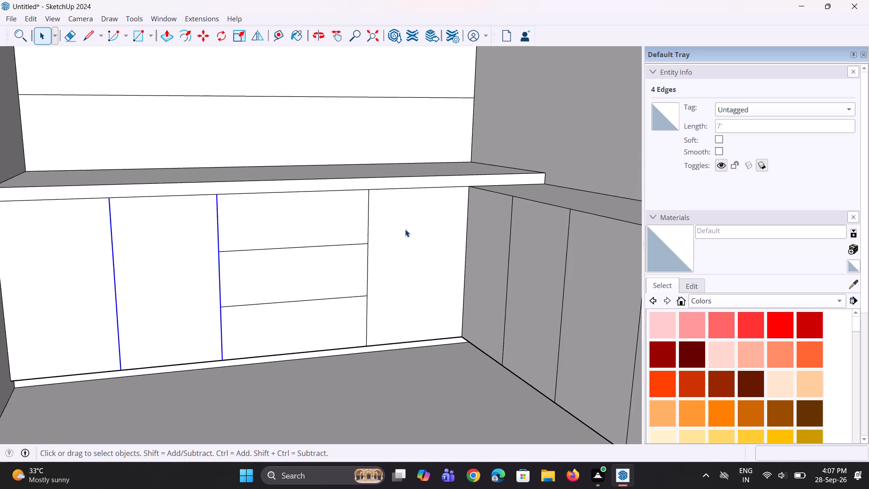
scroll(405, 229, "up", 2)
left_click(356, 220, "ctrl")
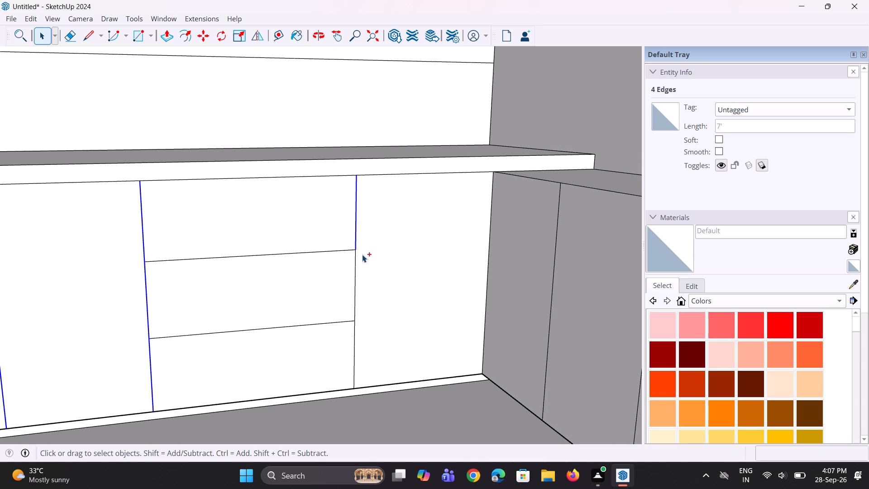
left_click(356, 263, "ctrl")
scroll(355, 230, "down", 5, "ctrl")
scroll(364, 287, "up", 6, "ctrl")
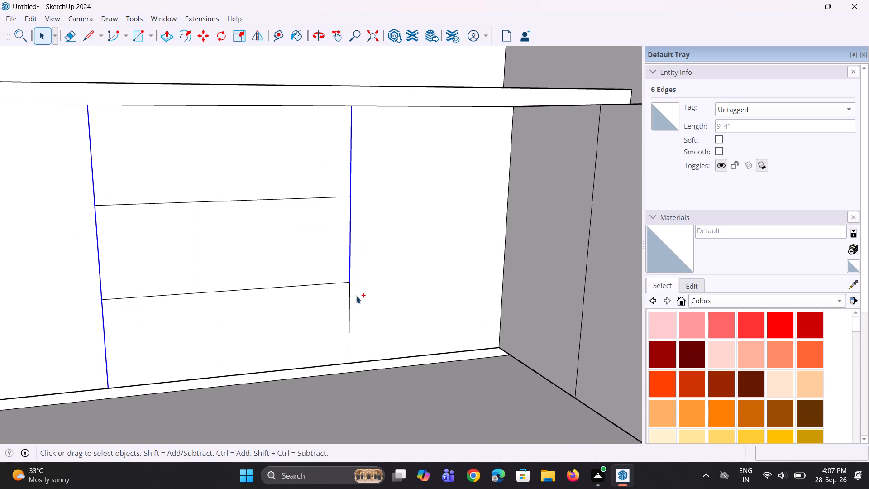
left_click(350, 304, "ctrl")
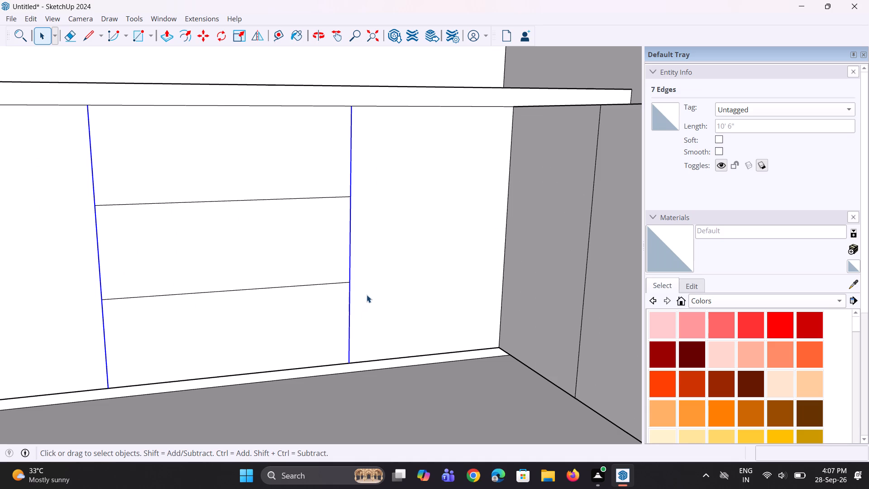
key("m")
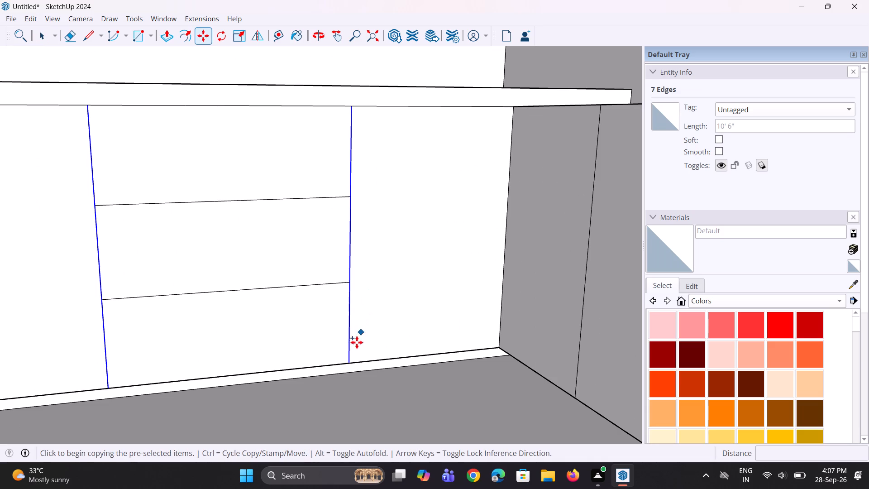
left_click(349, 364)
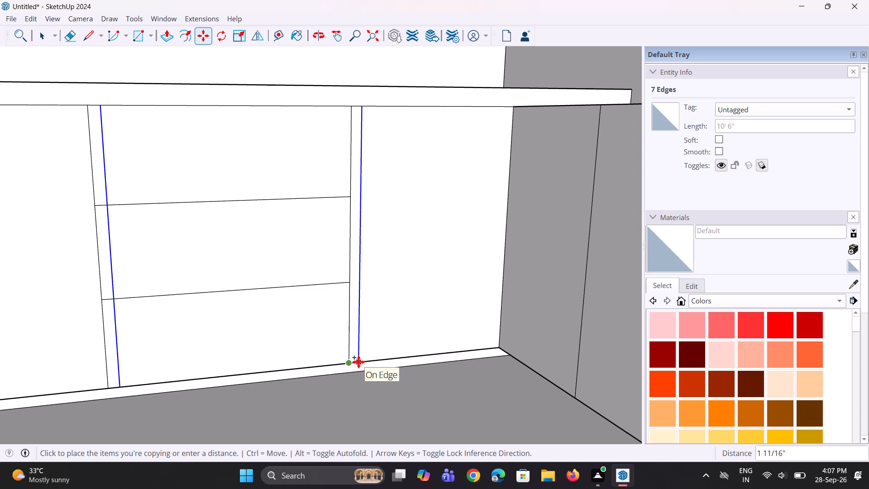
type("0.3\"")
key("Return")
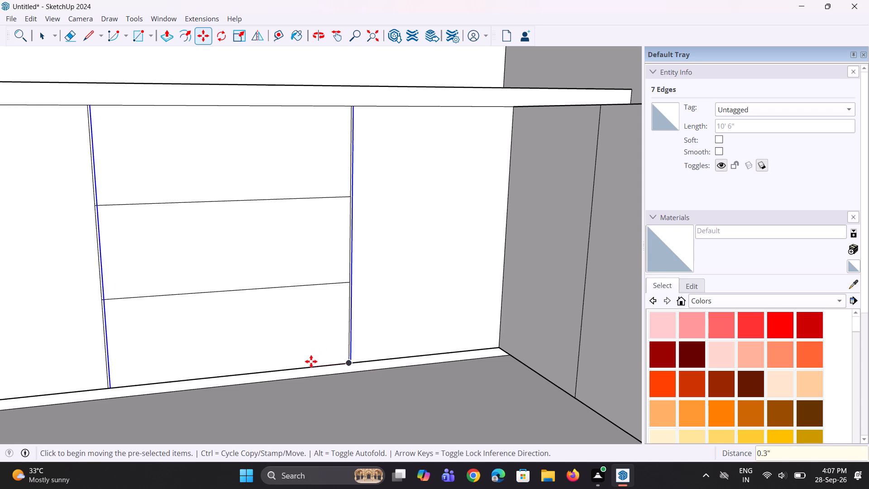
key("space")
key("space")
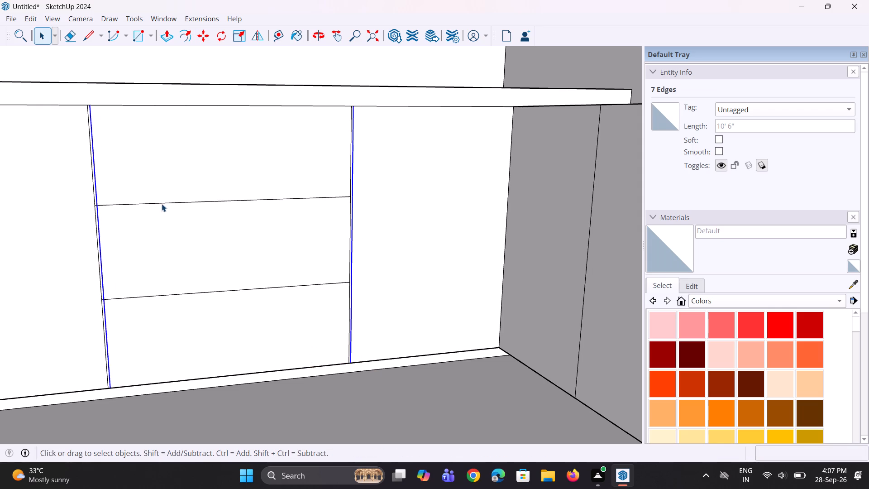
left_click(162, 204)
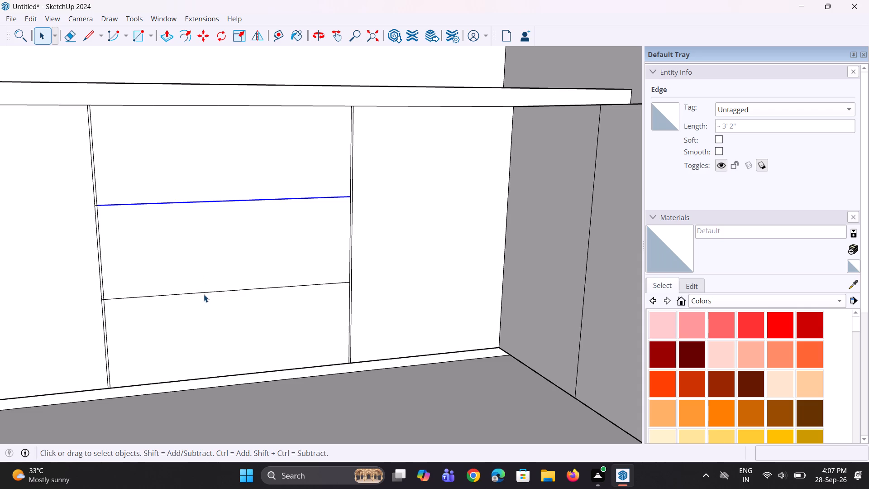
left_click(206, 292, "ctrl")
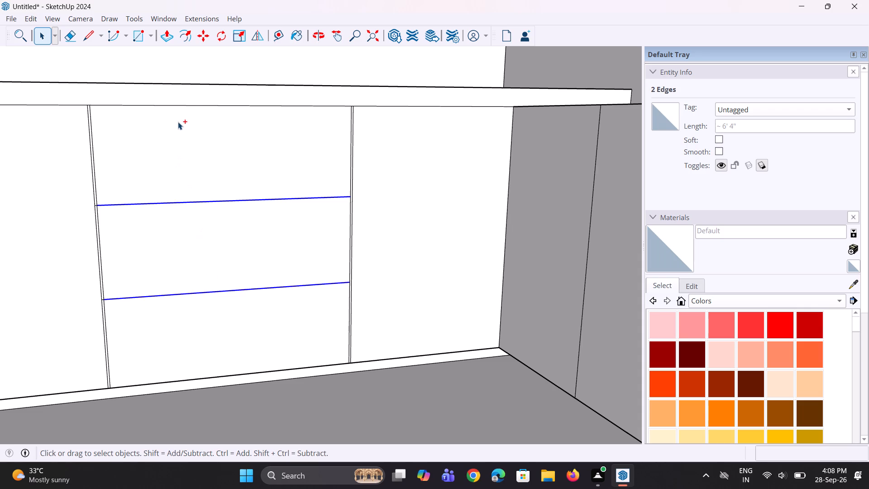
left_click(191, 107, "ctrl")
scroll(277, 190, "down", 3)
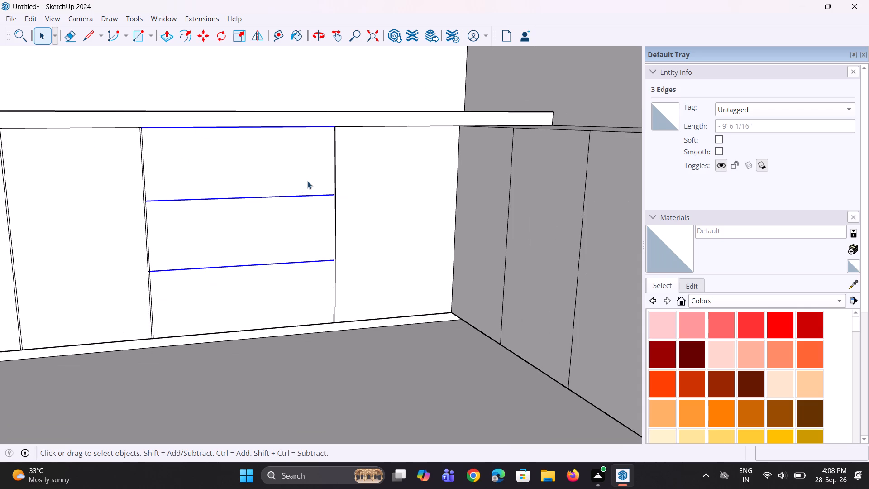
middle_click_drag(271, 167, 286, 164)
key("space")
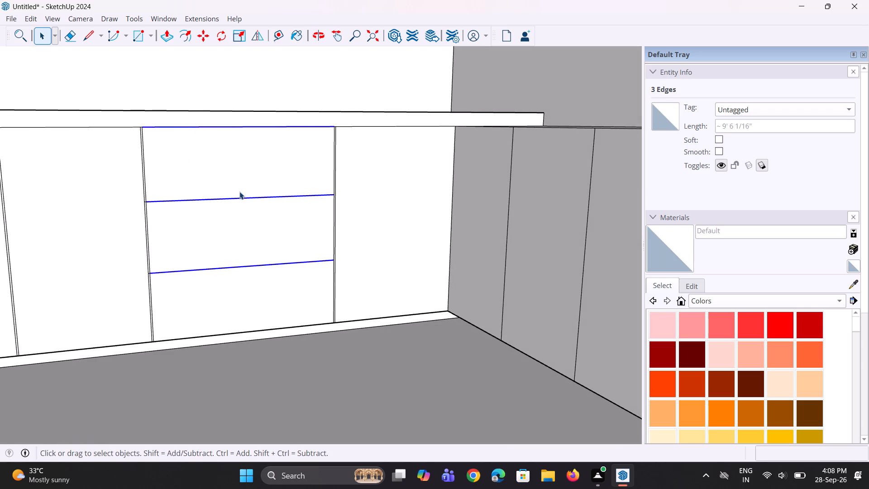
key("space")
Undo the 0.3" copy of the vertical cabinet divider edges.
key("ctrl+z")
Copy the two horizontal divider edges between the back-run drawer fronts 0.3" down to form thin drawer gaps.
left_click(228, 200)
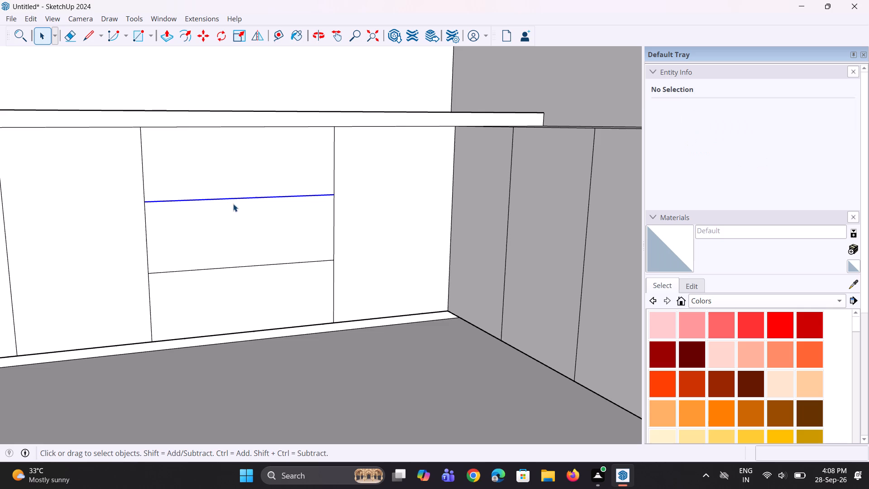
scroll(243, 268, "up", 1)
left_click(243, 265, "ctrl")
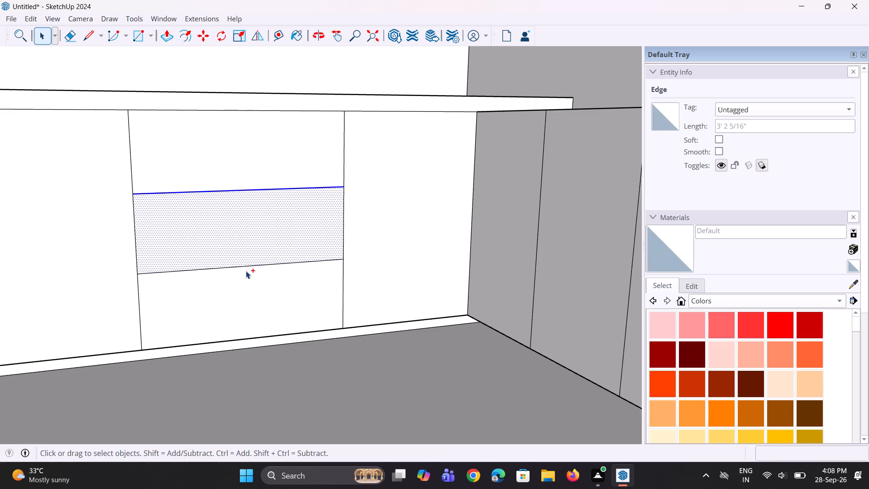
left_click(254, 266)
scroll(238, 206, "up", 4)
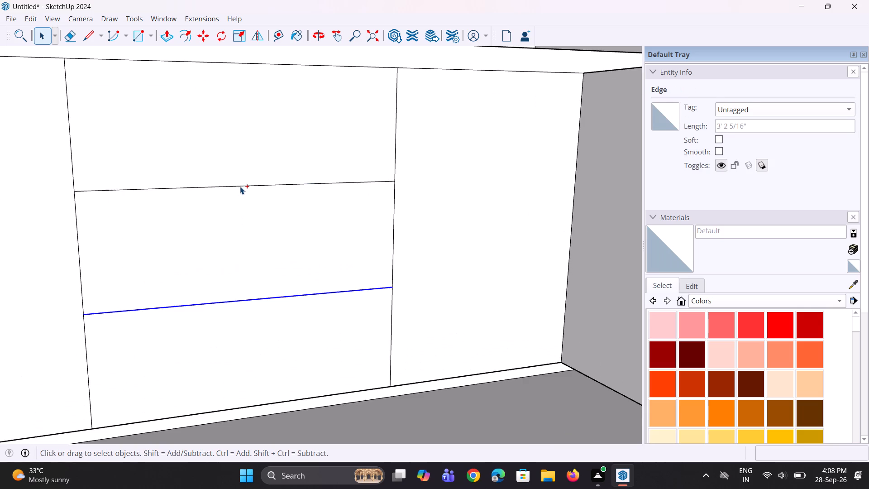
left_click(240, 187, "ctrl")
key("m")
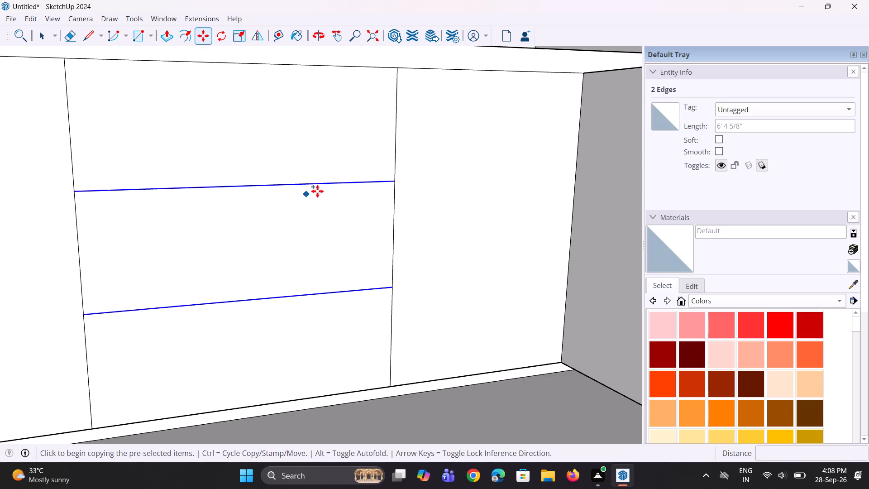
left_click(396, 184)
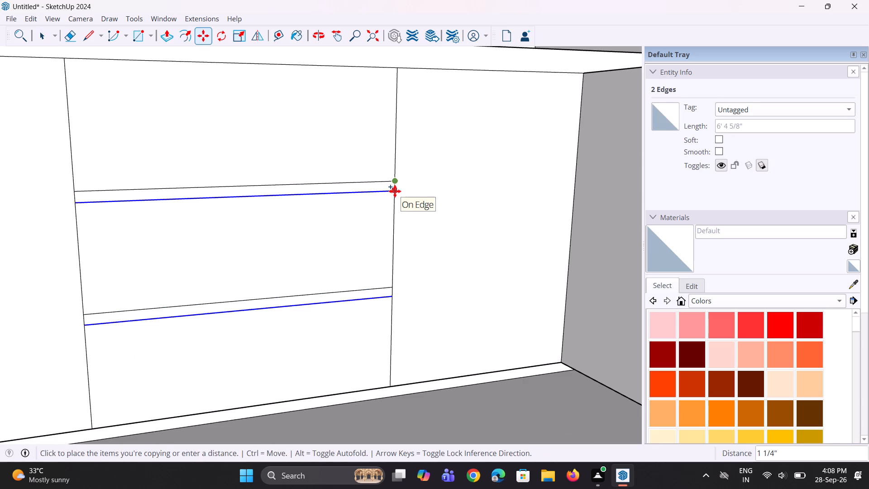
type("0.3")
key("shift+quotedbl")
key("Return")
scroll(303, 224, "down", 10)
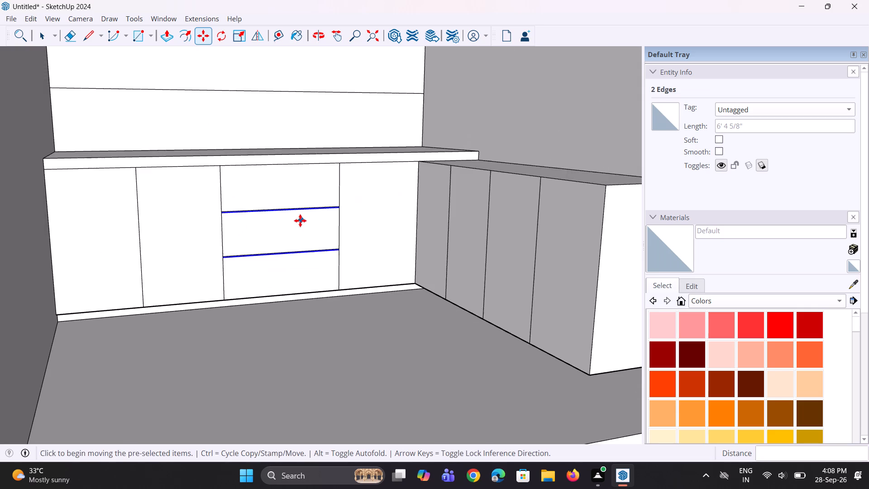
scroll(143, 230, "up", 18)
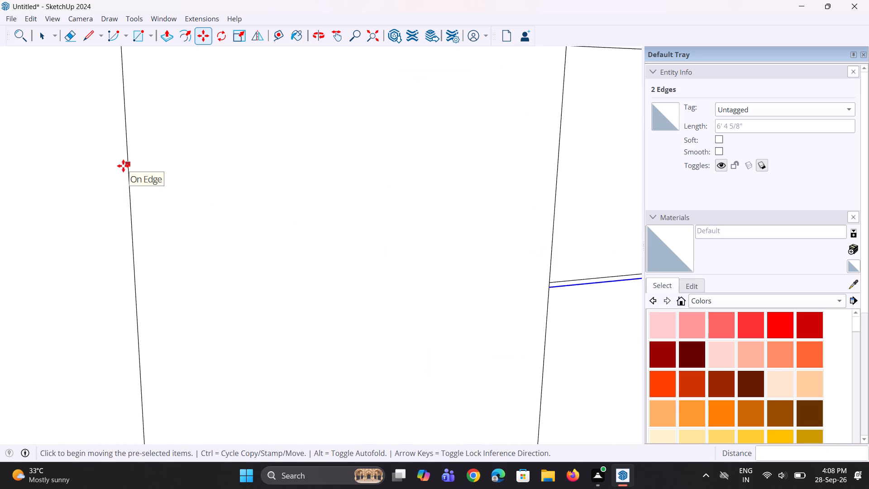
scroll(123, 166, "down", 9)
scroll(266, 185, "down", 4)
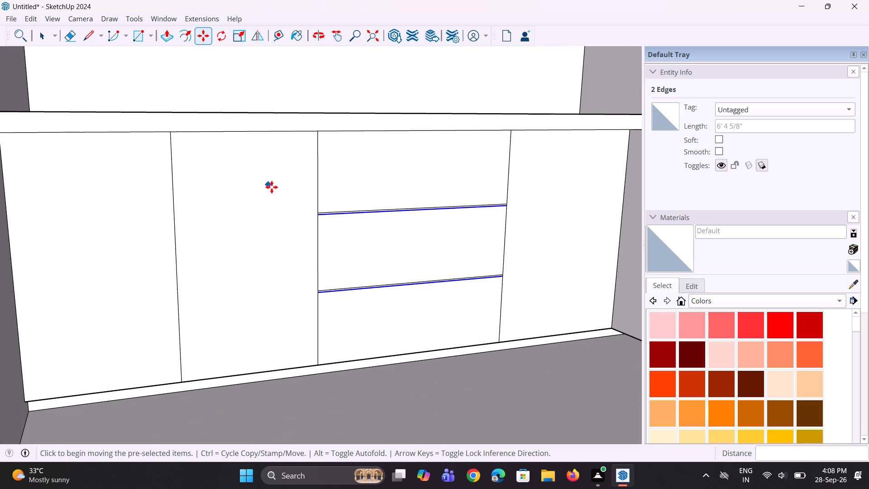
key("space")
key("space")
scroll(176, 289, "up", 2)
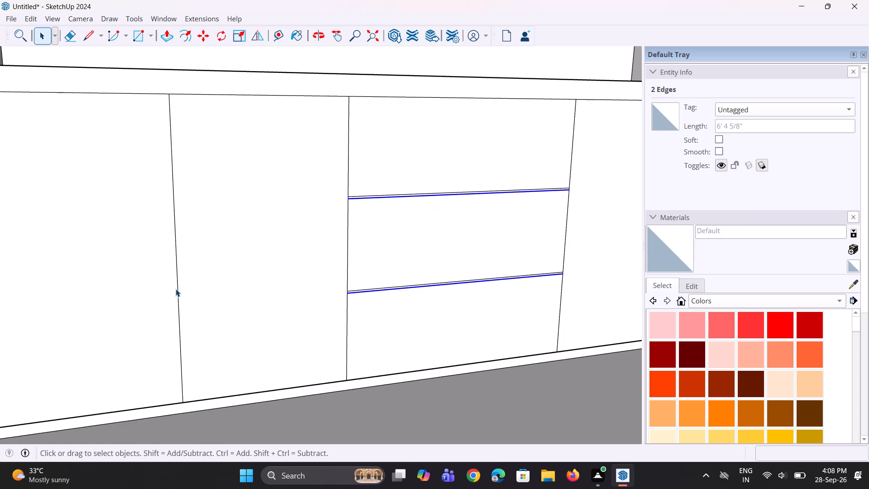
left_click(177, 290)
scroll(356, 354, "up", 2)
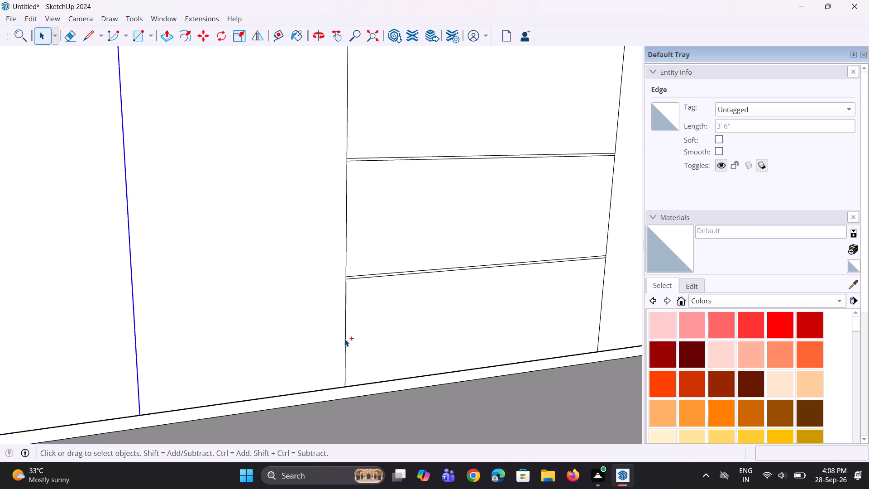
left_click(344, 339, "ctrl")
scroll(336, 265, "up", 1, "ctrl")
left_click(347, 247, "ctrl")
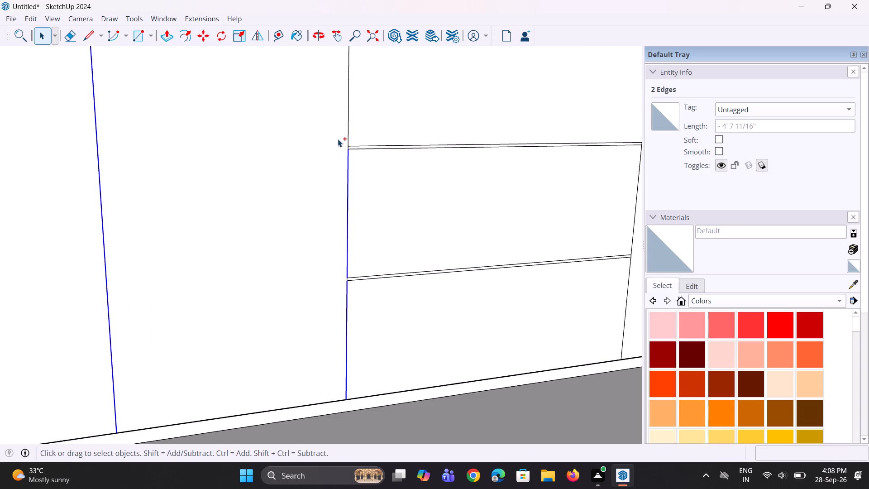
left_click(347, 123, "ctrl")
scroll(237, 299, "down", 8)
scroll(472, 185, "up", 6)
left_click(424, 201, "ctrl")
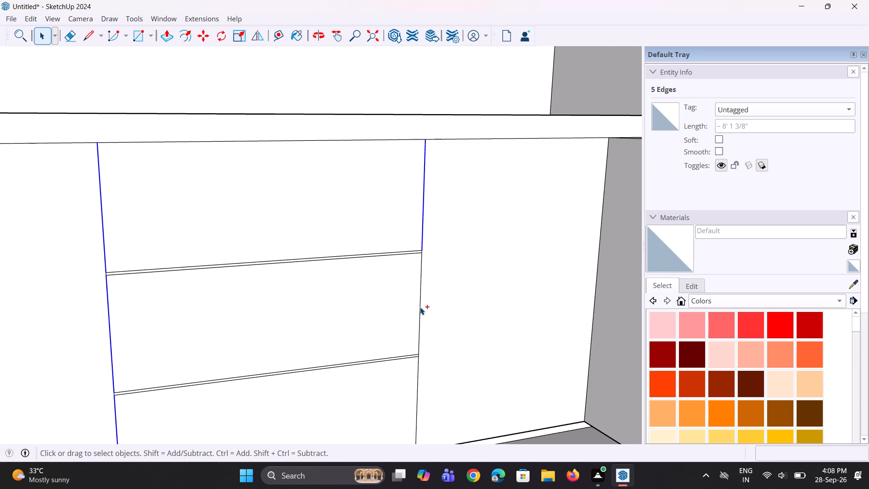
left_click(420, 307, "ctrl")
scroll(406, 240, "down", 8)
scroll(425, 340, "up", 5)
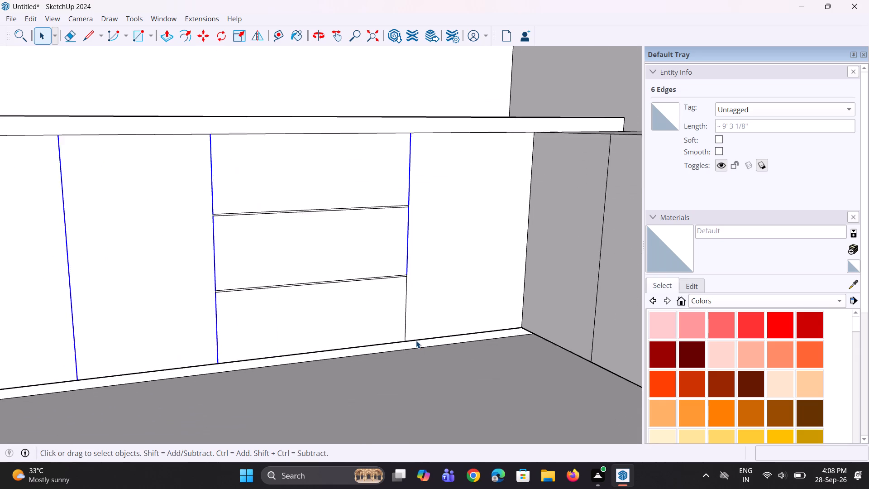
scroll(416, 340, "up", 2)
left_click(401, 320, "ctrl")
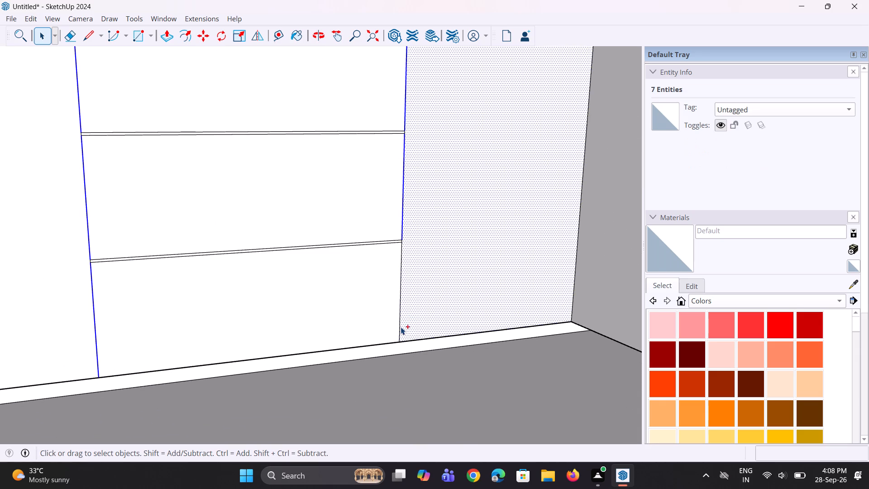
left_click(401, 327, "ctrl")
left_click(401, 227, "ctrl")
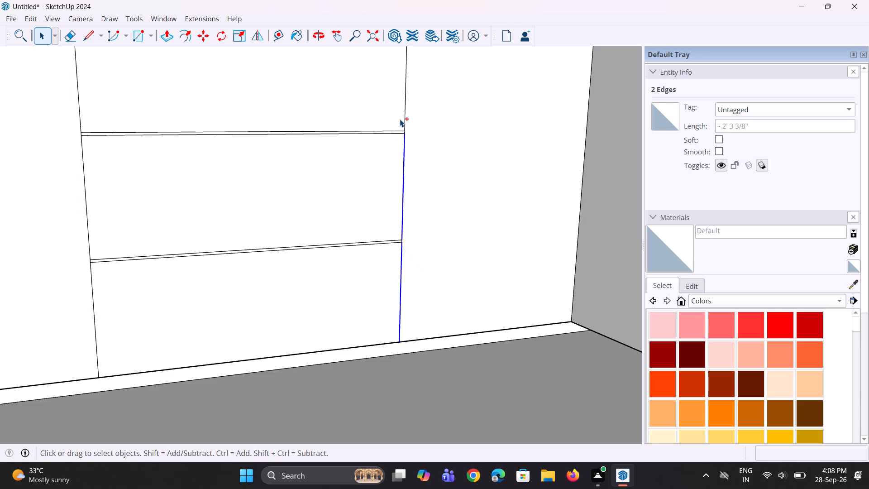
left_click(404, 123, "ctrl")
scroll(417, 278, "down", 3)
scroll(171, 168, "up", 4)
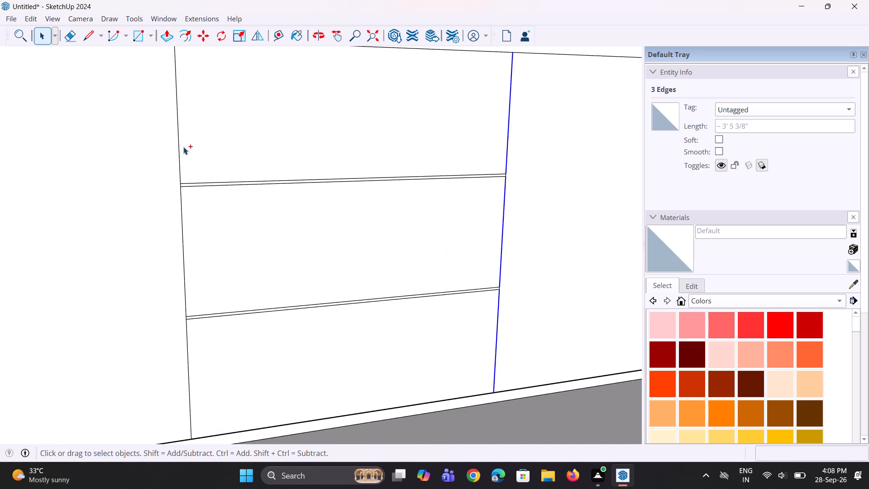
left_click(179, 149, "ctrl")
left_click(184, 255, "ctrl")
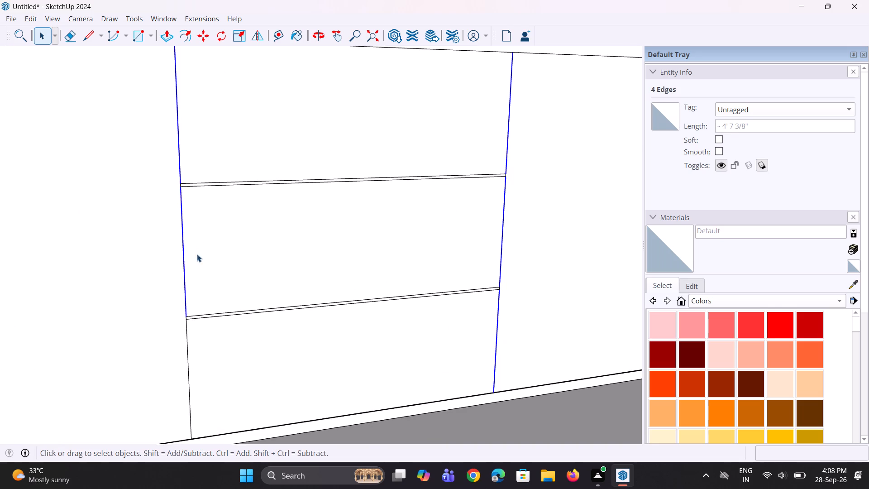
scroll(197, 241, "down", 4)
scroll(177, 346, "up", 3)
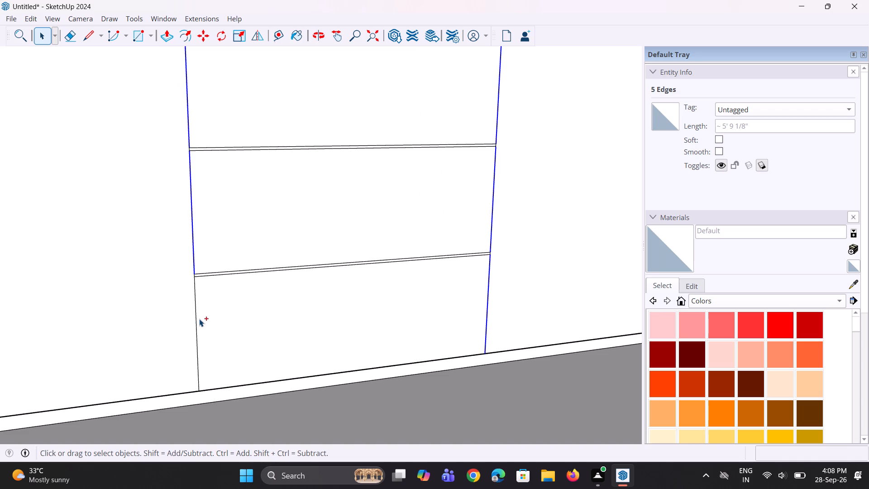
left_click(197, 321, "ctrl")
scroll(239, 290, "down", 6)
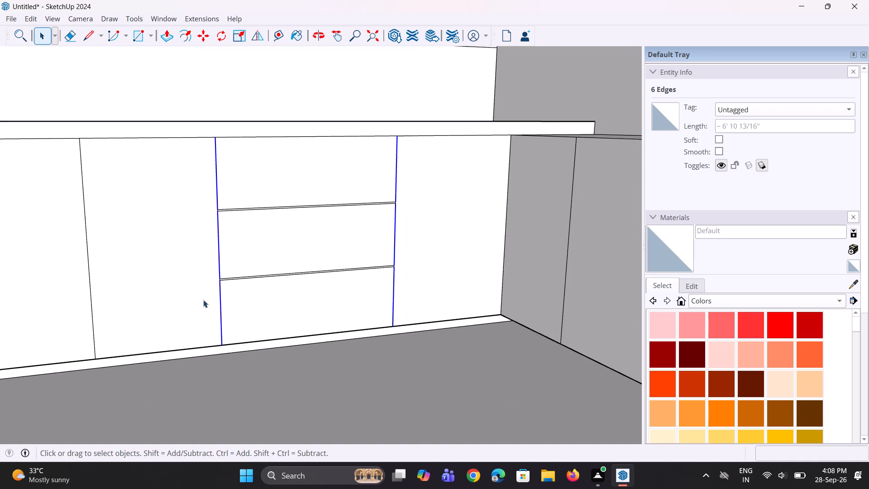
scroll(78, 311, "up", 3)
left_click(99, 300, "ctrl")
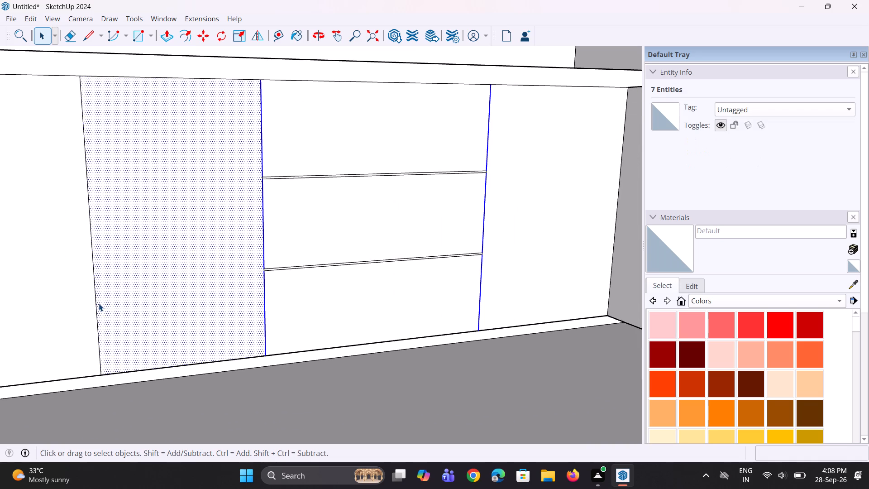
Copy the vertical divider between the first two back-run panels and the edge segments flanking the drawer stack 0.3" toward the inner corner.
left_click(96, 304)
scroll(241, 309, "up", 3)
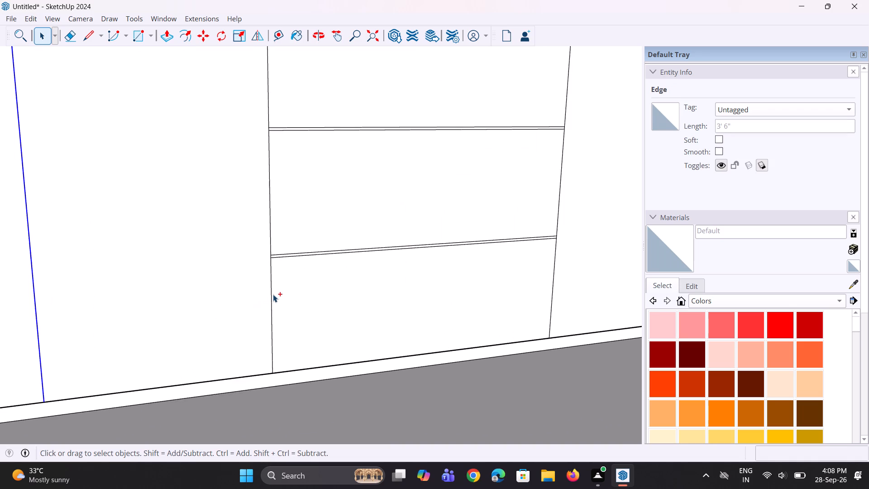
left_click(273, 294, "ctrl")
left_click(270, 235, "ctrl")
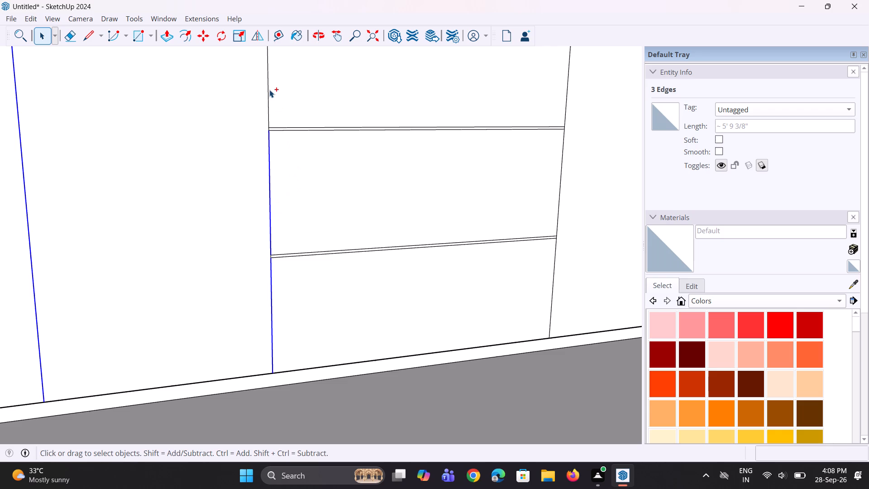
left_click(268, 90, "ctrl")
scroll(274, 209, "down", 3)
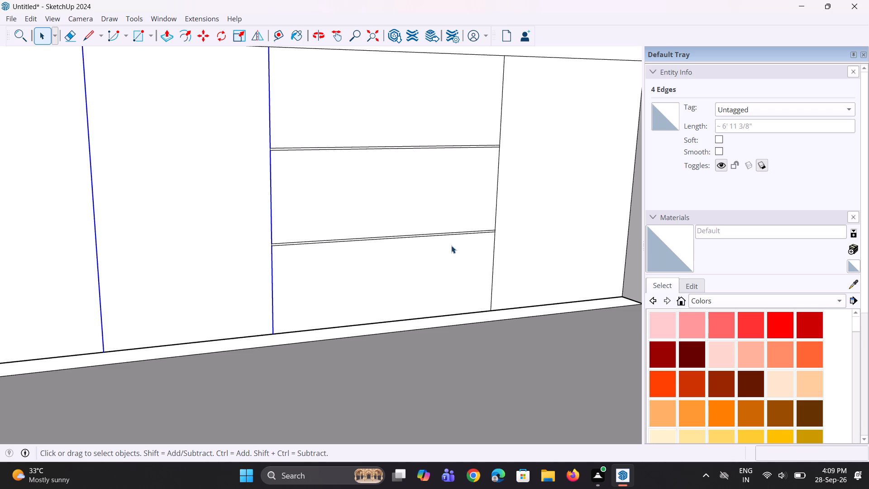
scroll(439, 290, "down", 4)
scroll(492, 278, "up", 7)
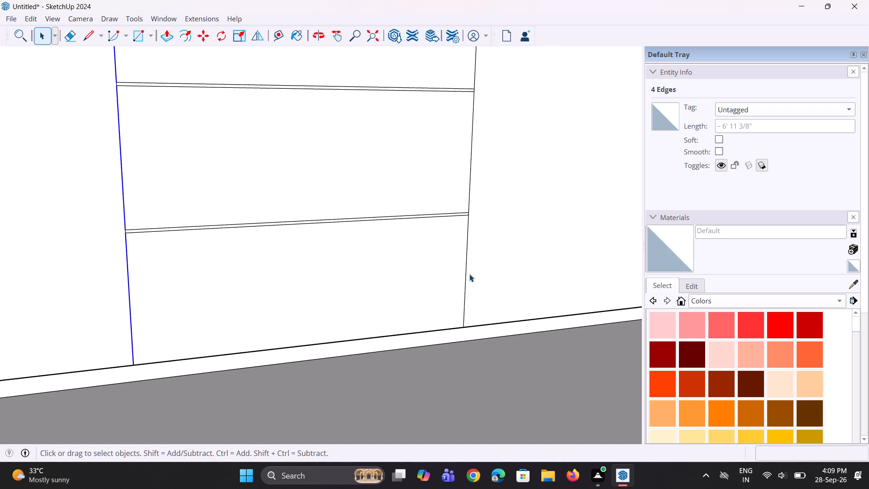
left_click(467, 273, "ctrl")
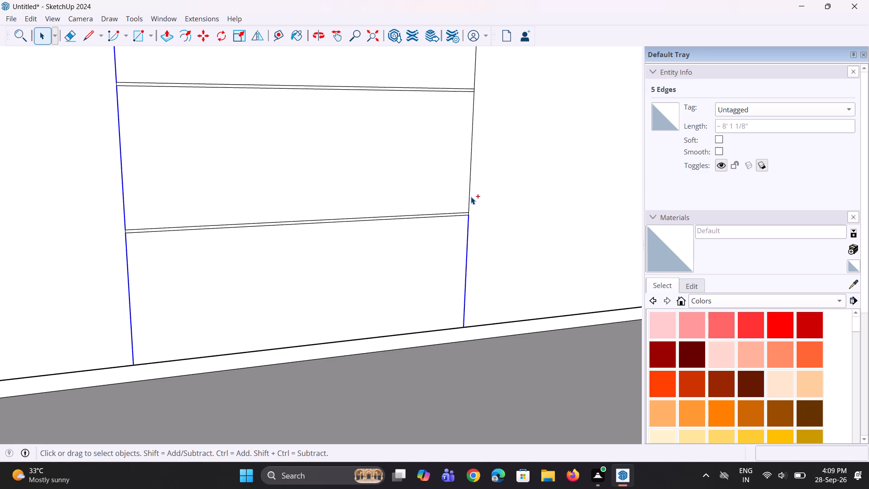
left_click(469, 192, "ctrl")
scroll(458, 236, "down", 5)
scroll(462, 77, "up", 3)
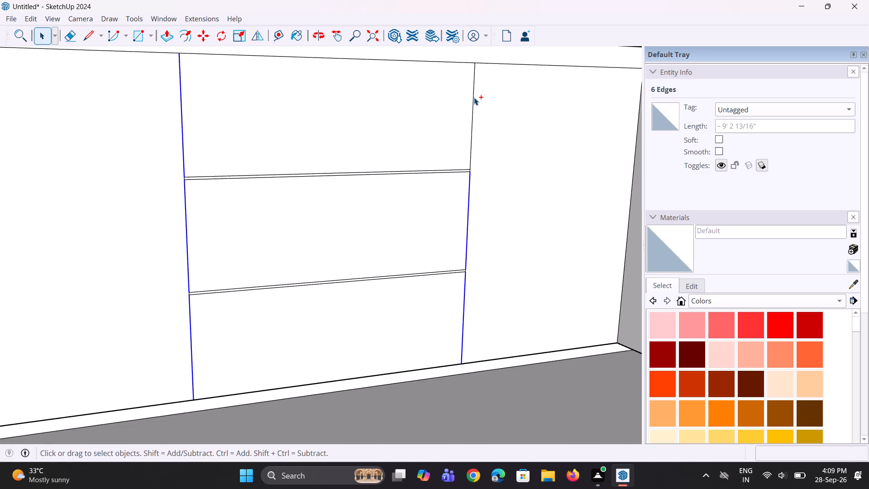
left_click(474, 97, "ctrl")
key("m")
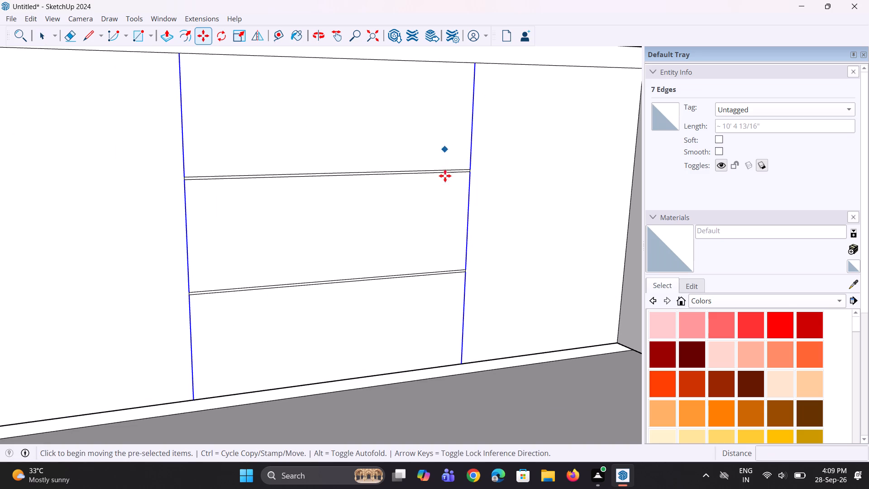
left_click(463, 365)
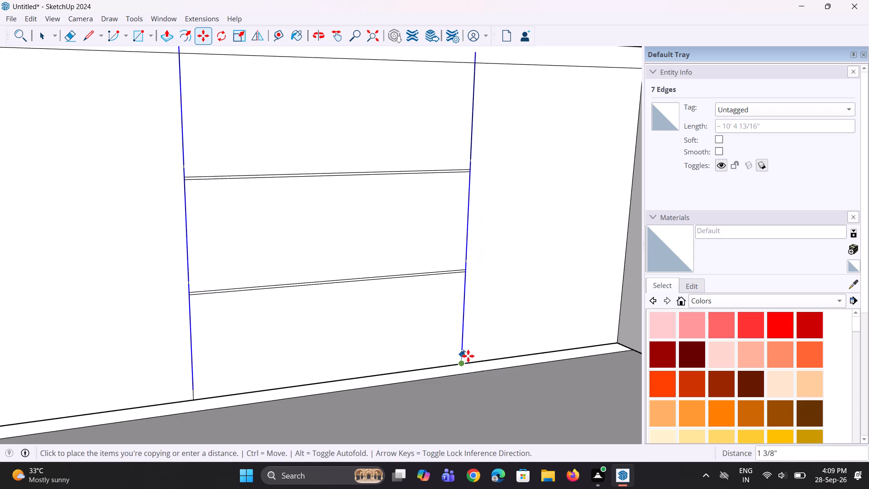
type("0.3\"")
key("Return")
Draw a short line bridging the break in the copied divider beside the lower drawer gap, on the inner-corner side.
scroll(423, 222, "up", 3)
scroll(463, 198, "up", 4)
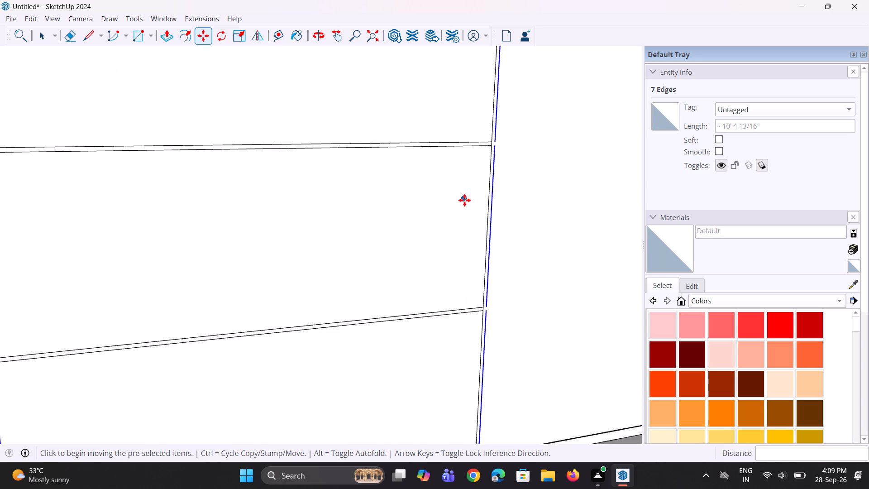
scroll(504, 283, "up", 3)
key("space")
key("l")
scroll(479, 364, "up", 3)
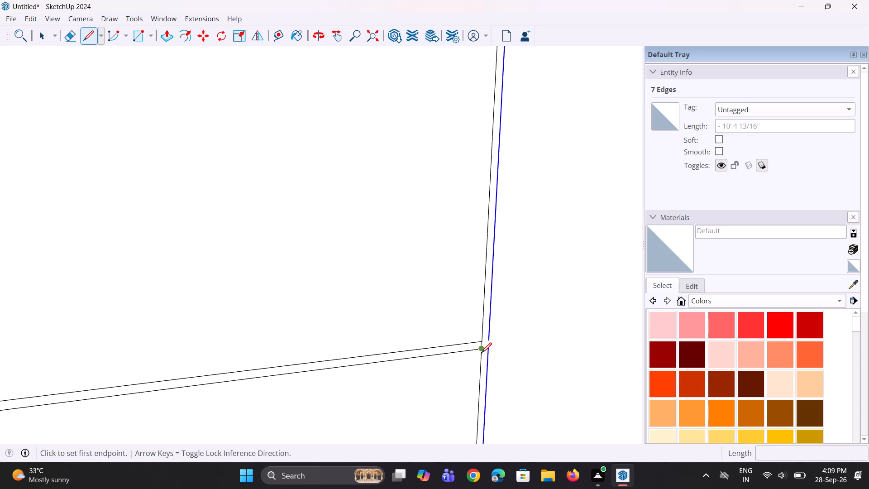
scroll(483, 352, "up", 4)
left_click(492, 348)
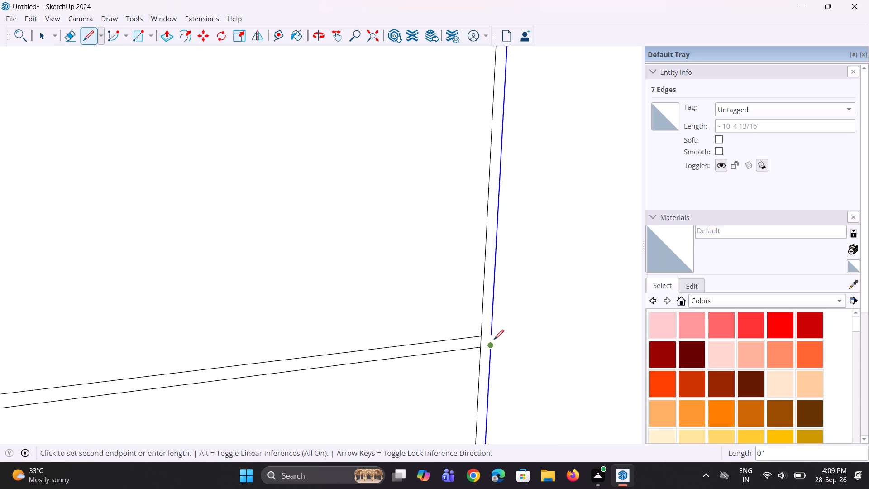
left_click(492, 336)
key("space")
key("space")
scroll(488, 355, "down", 3)
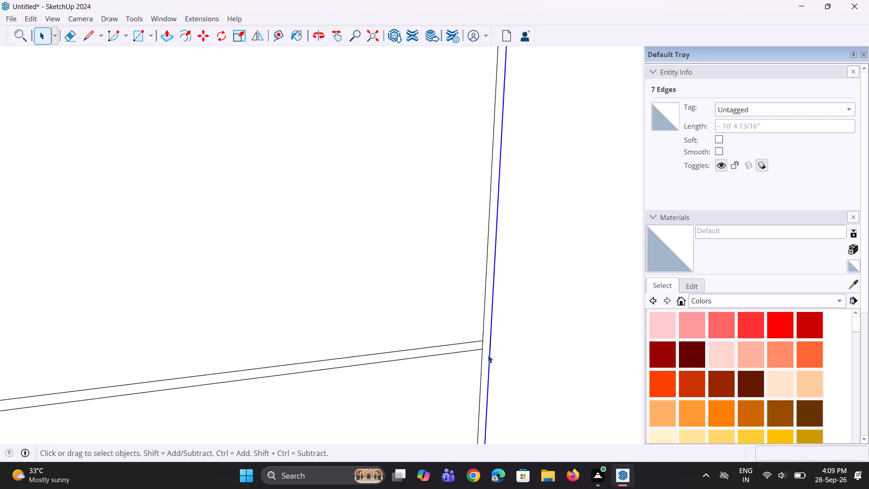
Draw a short line bridging the break in the copied divider beside the upper drawer gap, on the inner-corner side.
scroll(488, 345, "down", 4)
scroll(516, 335, "up", 3)
scroll(491, 314, "down", 2)
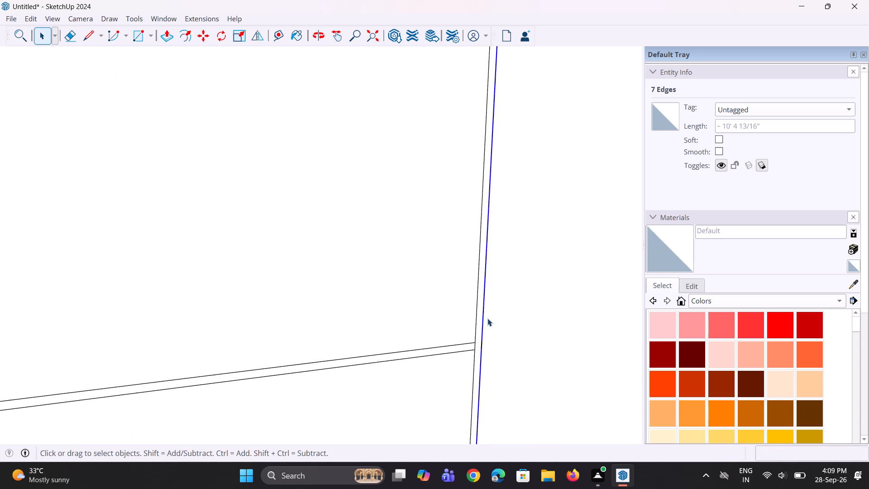
scroll(487, 318, "down", 6)
scroll(478, 105, "up", 1)
scroll(482, 141, "up", 12)
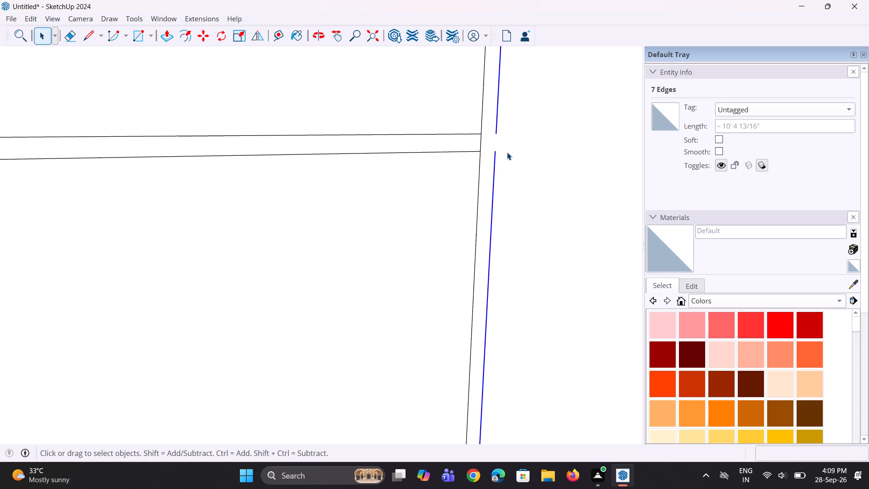
scroll(507, 152, "up", 4)
key("l")
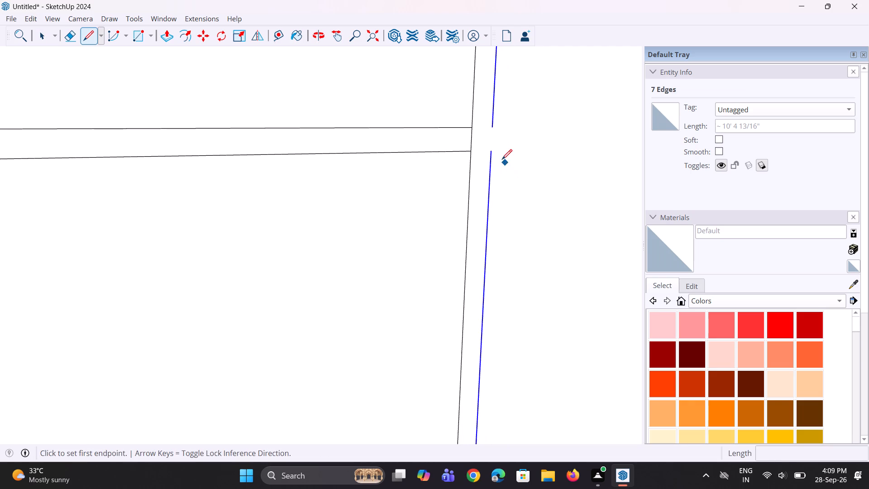
left_click(493, 153)
left_click(493, 130)
key("space")
scroll(496, 143, "up", 11)
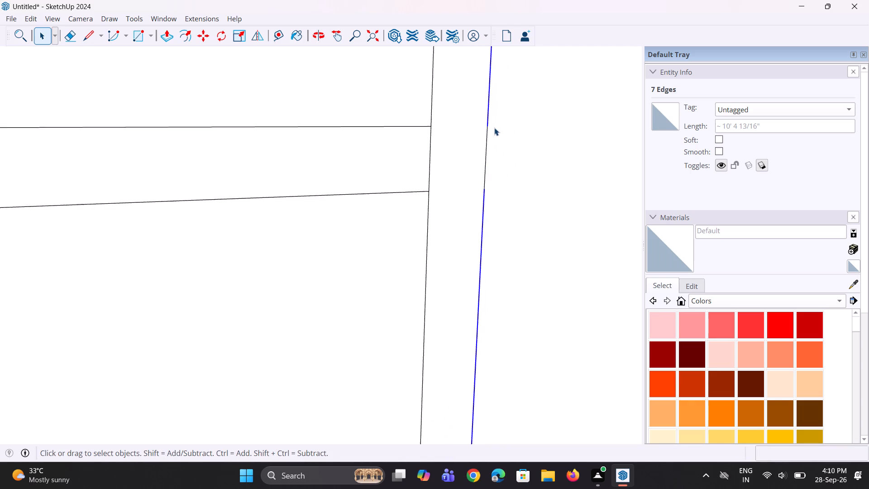
scroll(494, 128, "up", 1)
scroll(494, 130, "down", 20)
scroll(494, 130, "down", 8)
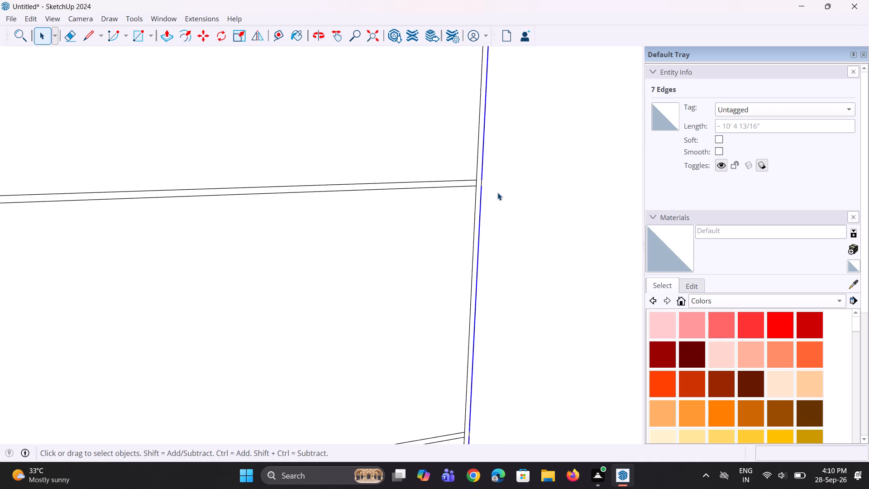
key("p")
key("space")
key("space")
scroll(505, 204, "down", 4)
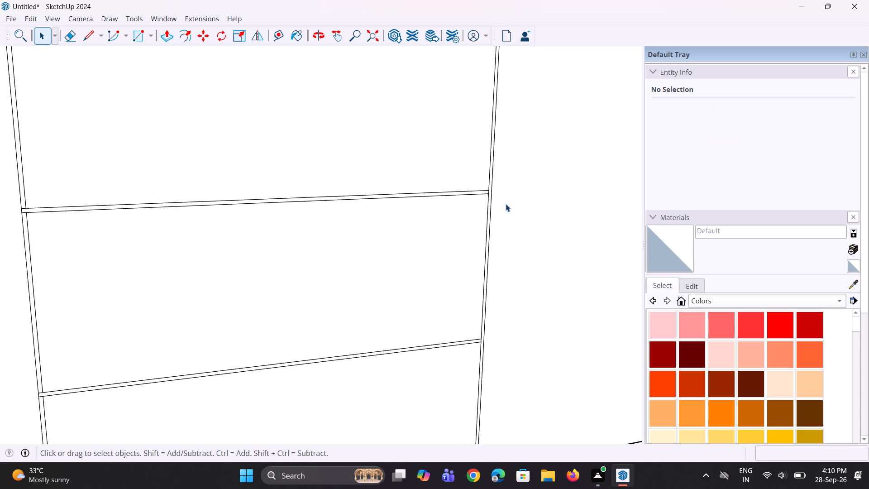
scroll(506, 204, "down", 6)
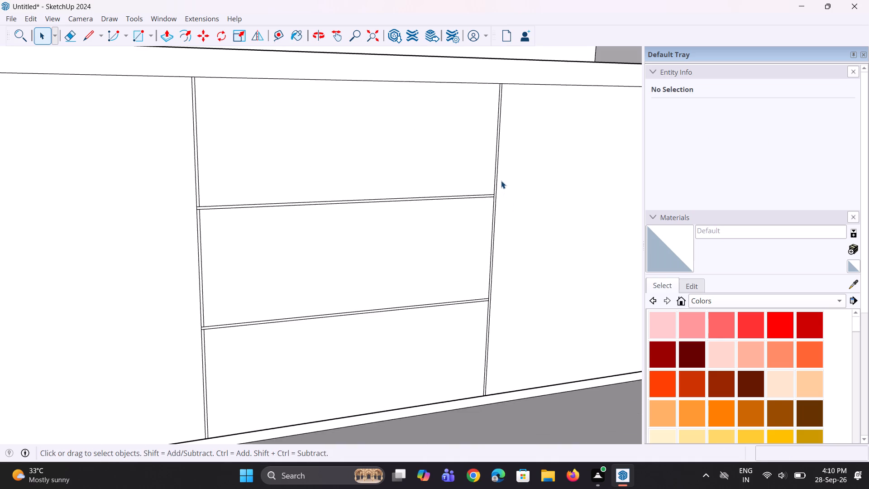
Erase the two short edges crossing the vertical gap at the upper drawer gap, on the side away from the inner corner.
scroll(488, 233, "down", 8)
scroll(387, 241, "up", 7)
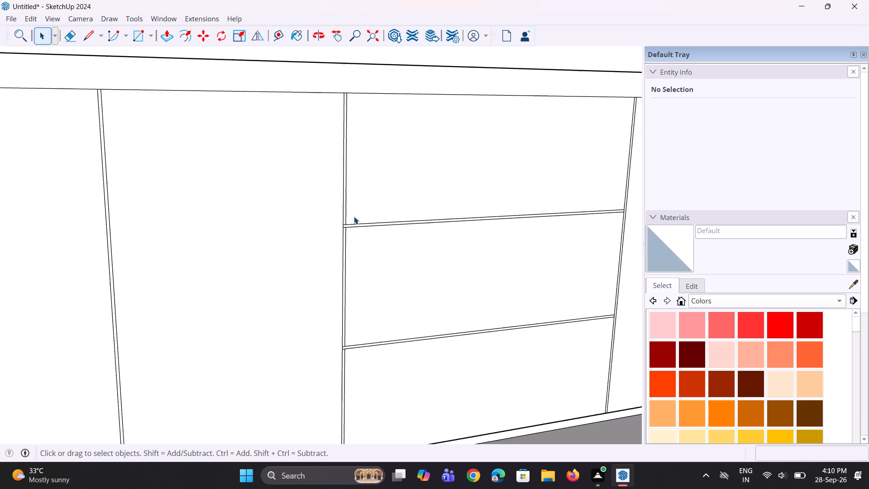
scroll(354, 216, "up", 16)
scroll(361, 215, "down", 8)
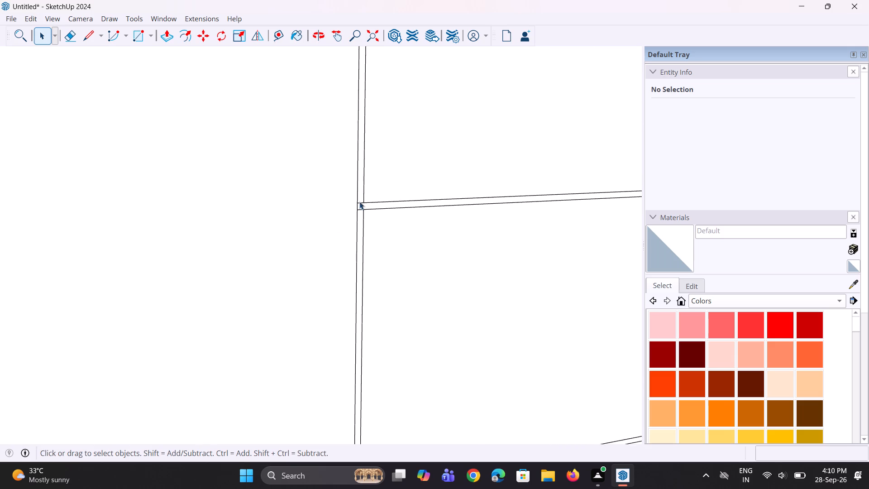
scroll(359, 201, "down", 8)
scroll(374, 264, "up", 3)
scroll(372, 182, "up", 2)
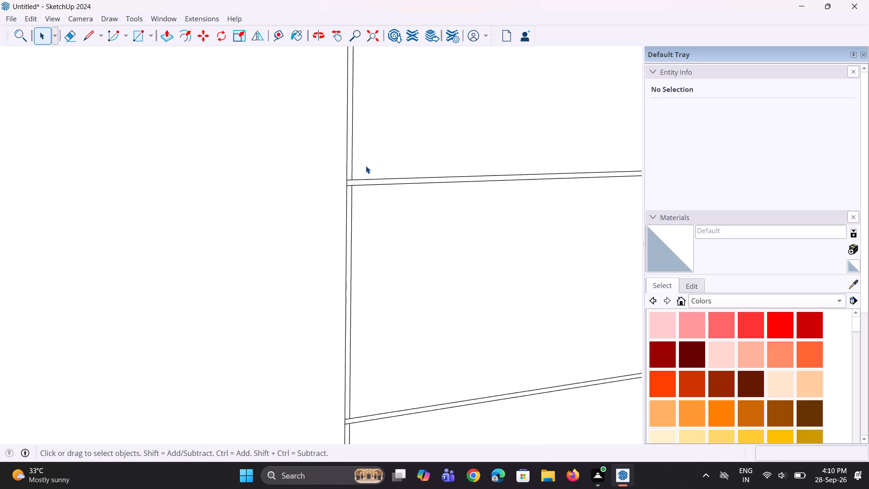
scroll(366, 166, "up", 2)
scroll(359, 167, "down", 2)
scroll(327, 261, "down", 10)
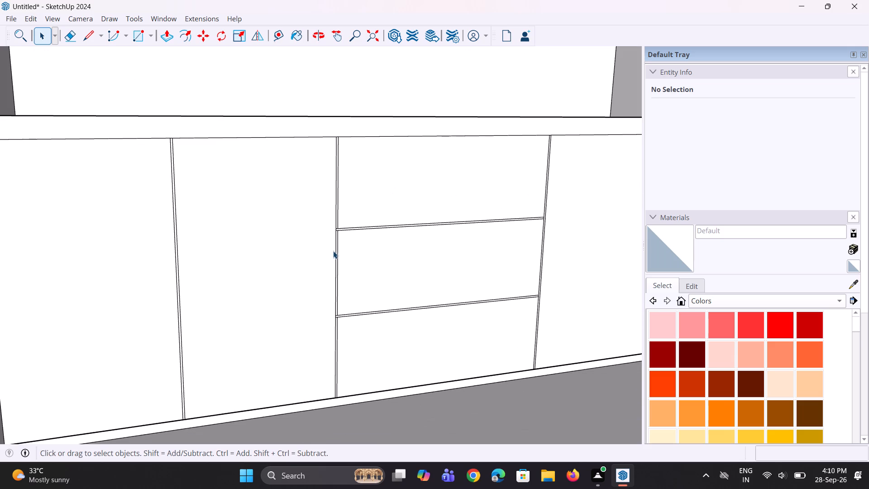
key("e")
scroll(337, 249, "up", 10)
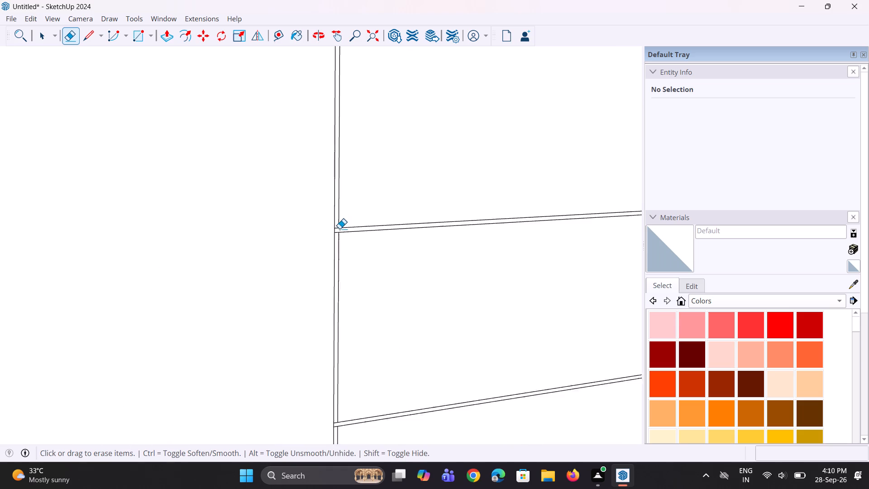
scroll(339, 229, "up", 11)
left_click(329, 226)
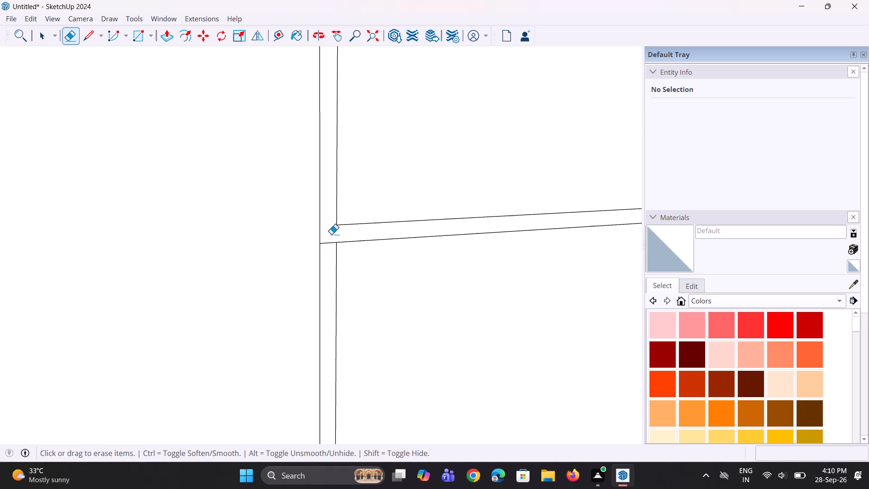
left_click(332, 244)
scroll(322, 231, "down", 17)
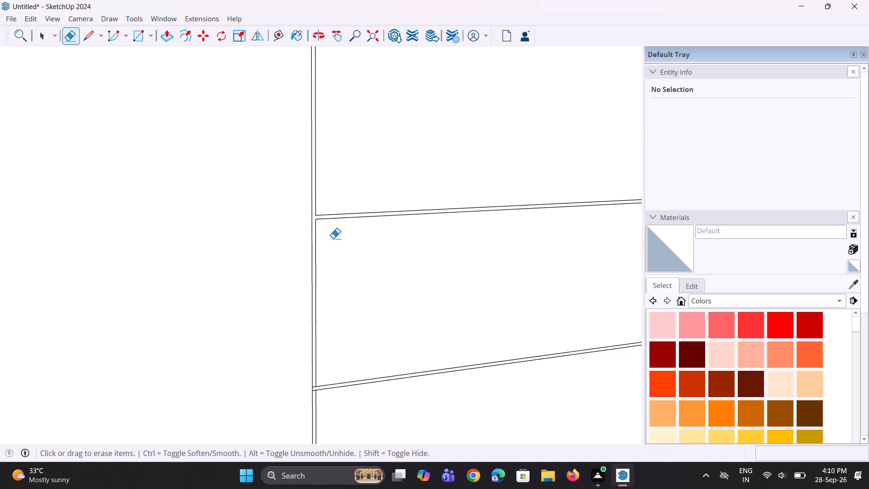
scroll(340, 286, "down", 6)
key("space")
key("space")
middle_click_drag(338, 291, 343, 294)
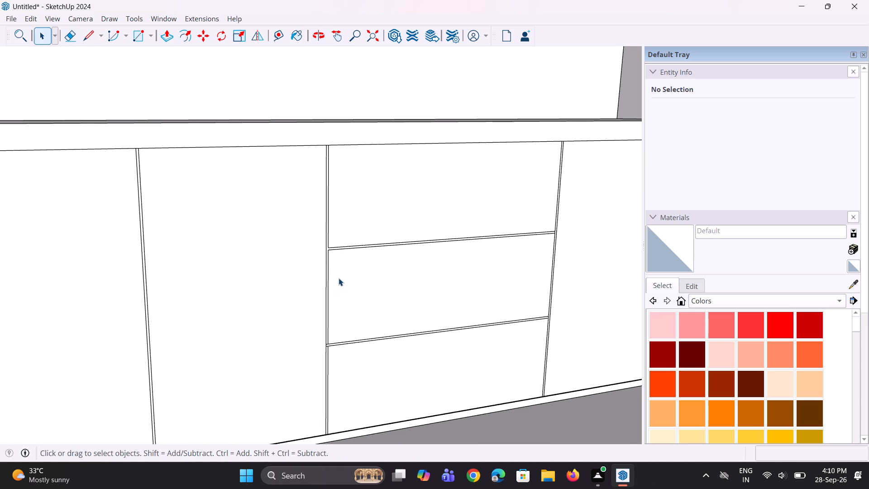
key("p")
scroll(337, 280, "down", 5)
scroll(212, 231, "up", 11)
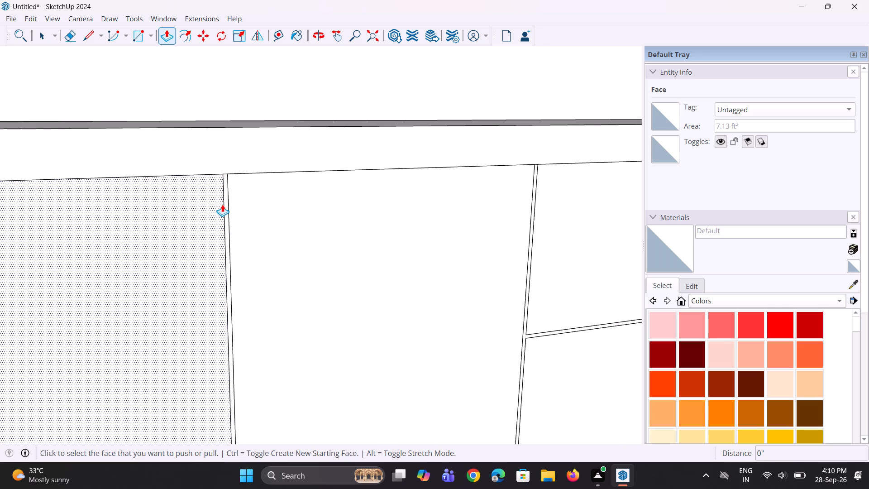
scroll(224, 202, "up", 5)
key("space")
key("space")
Copy the three vertical divider edges on the side-run cabinet front 0.3" toward its open end to form door gaps.
scroll(233, 250, "down", 8)
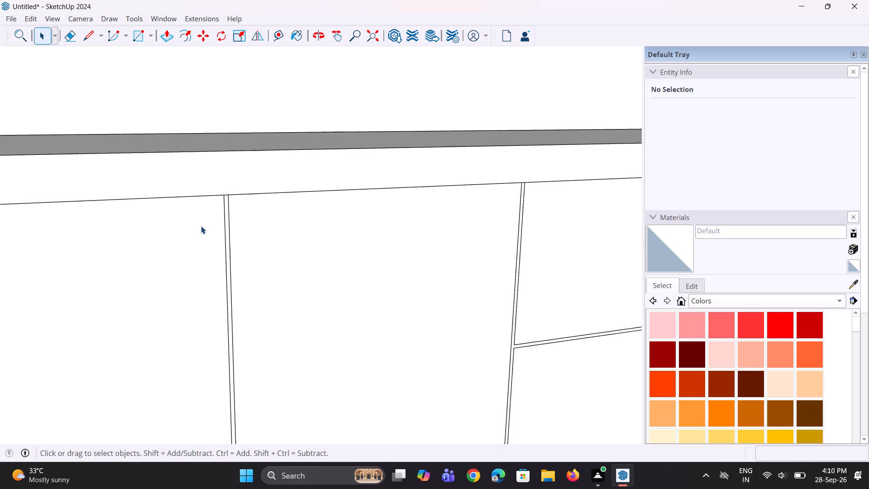
scroll(201, 226, "down", 14)
scroll(524, 332, "up", 7)
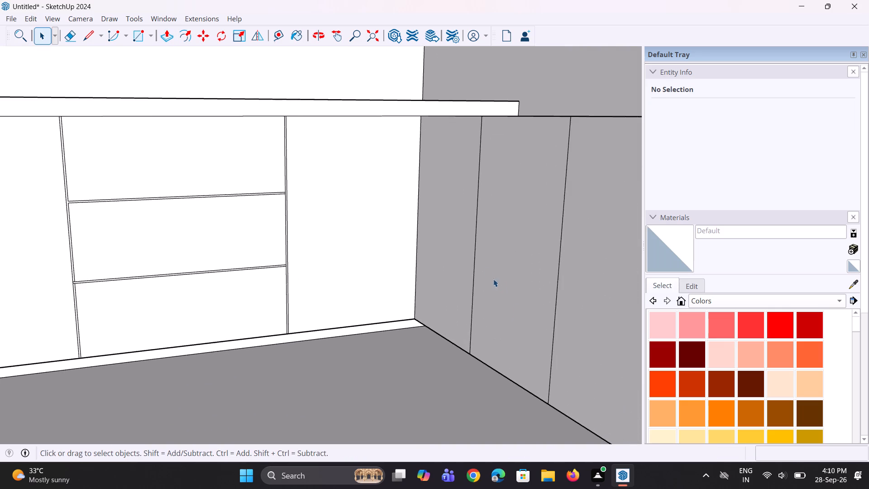
scroll(492, 277, "up", 4)
left_click(469, 241)
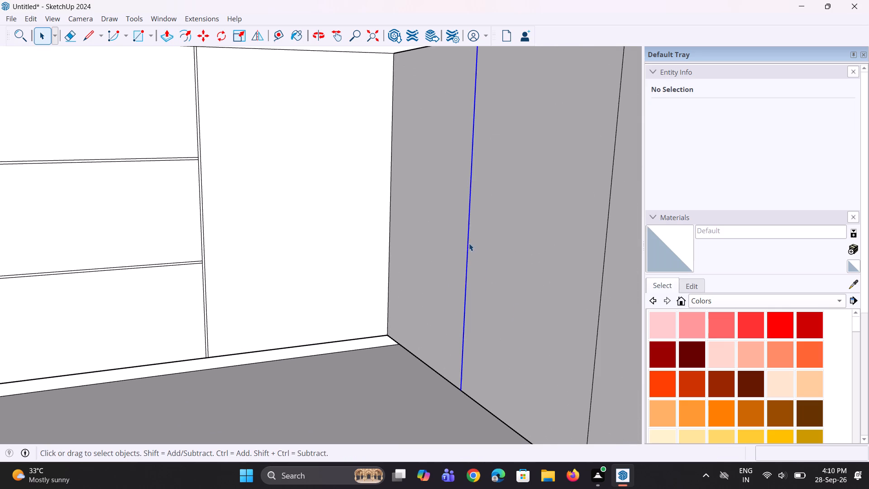
scroll(461, 268, "down", 7)
scroll(572, 306, "up", 3)
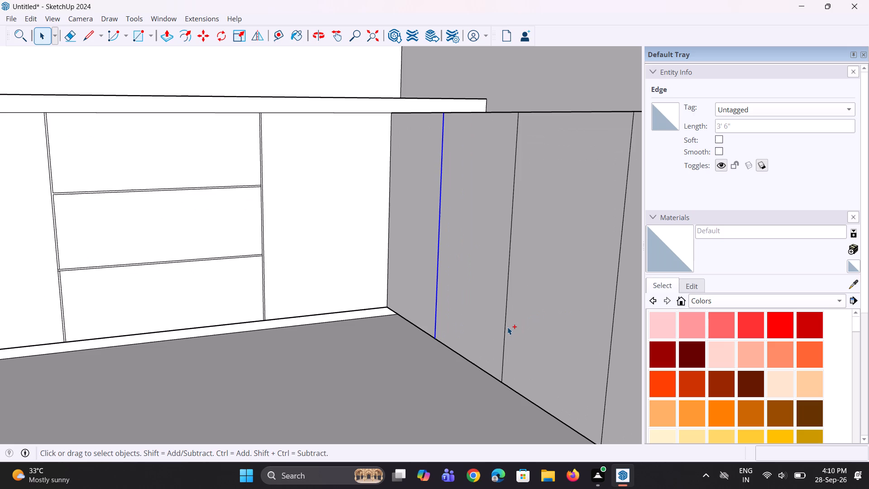
left_click(506, 327, "ctrl")
scroll(477, 305, "down", 10)
scroll(546, 323, "up", 3)
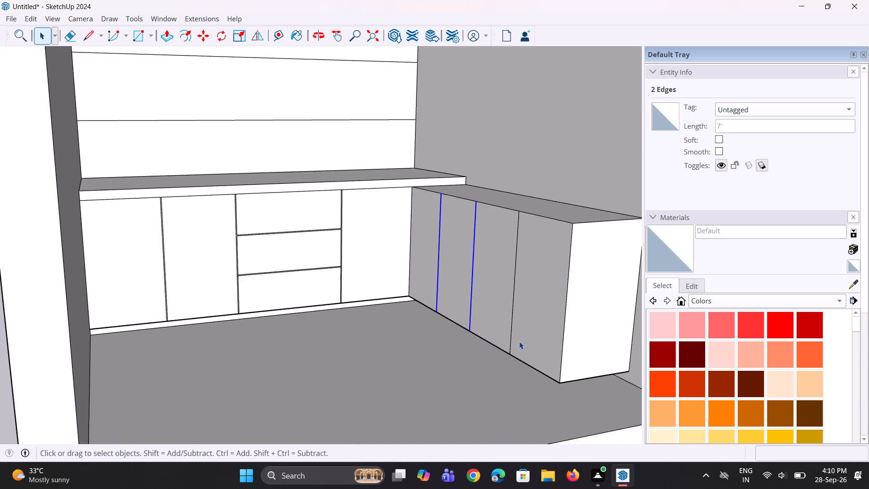
scroll(519, 342, "up", 3)
left_click(509, 323, "ctrl")
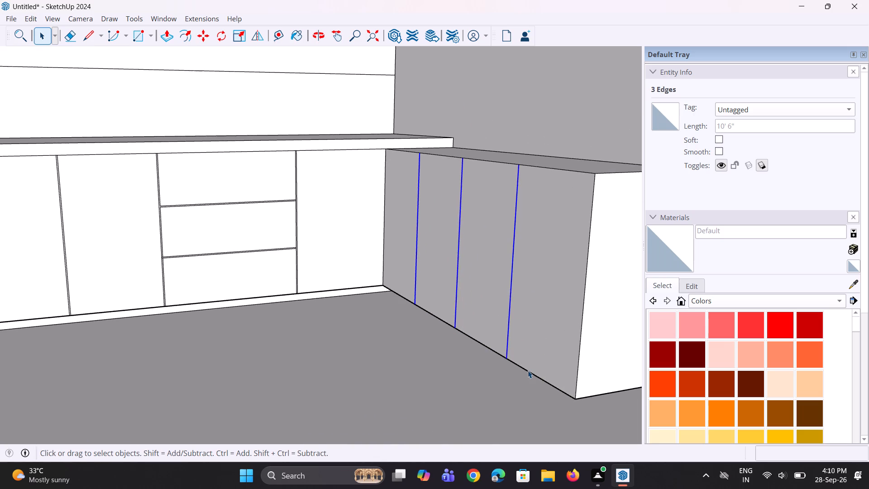
key("m")
scroll(526, 367, "up", 7)
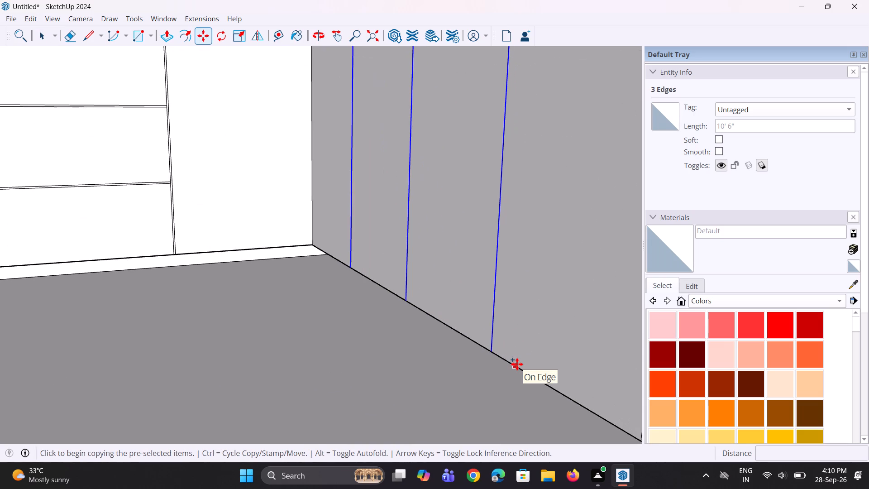
middle_click_drag(518, 372, 526, 336)
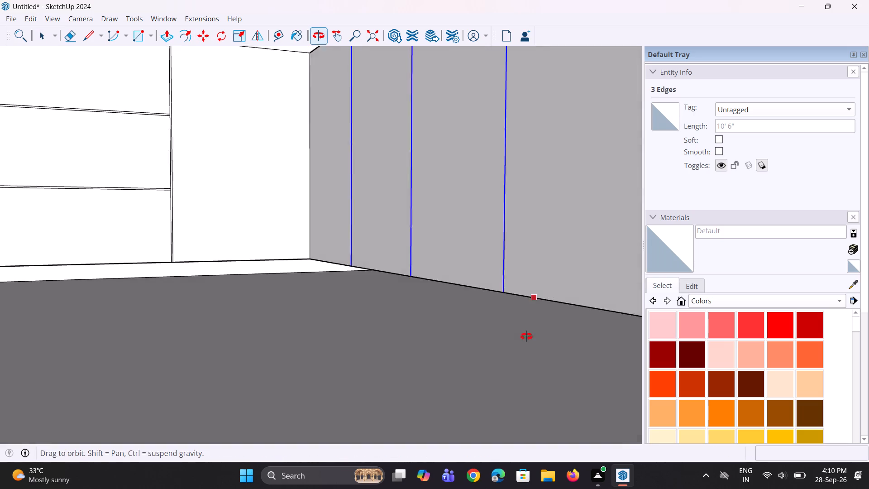
middle_click_drag(526, 336, 528, 342)
left_click(507, 312)
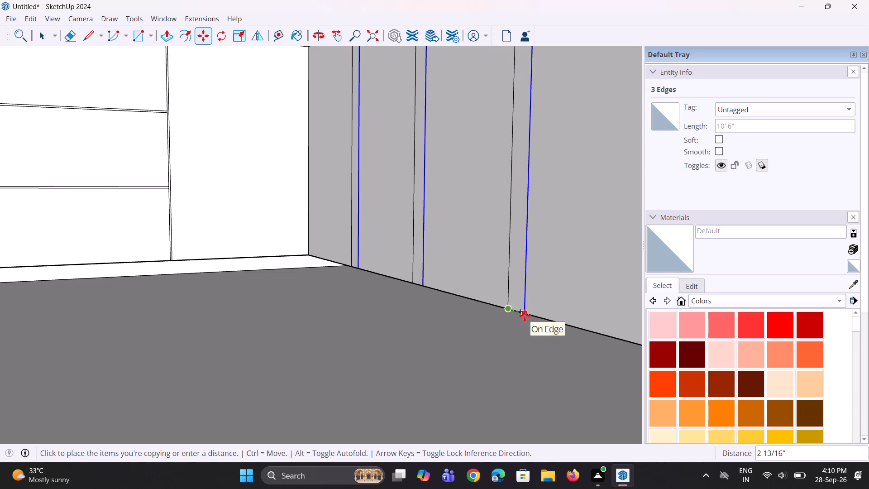
type("0.3\"")
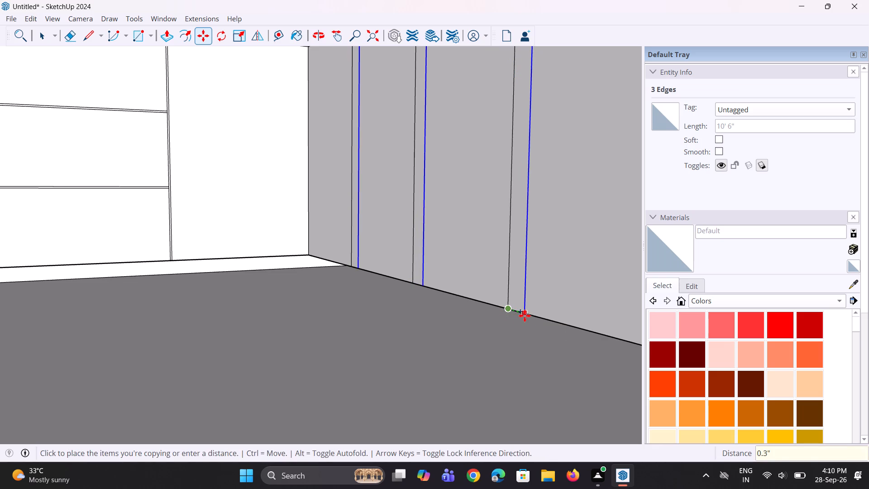
key("Return")
middle_click_drag(474, 302, 520, 340)
scroll(520, 345, "down", 7)
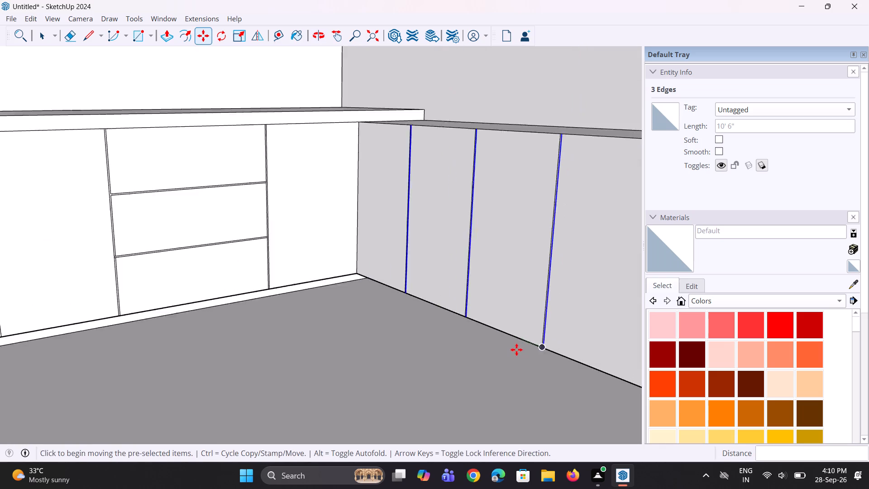
scroll(516, 350, "down", 3)
middle_click_drag(515, 287, 548, 286)
scroll(465, 194, "up", 5)
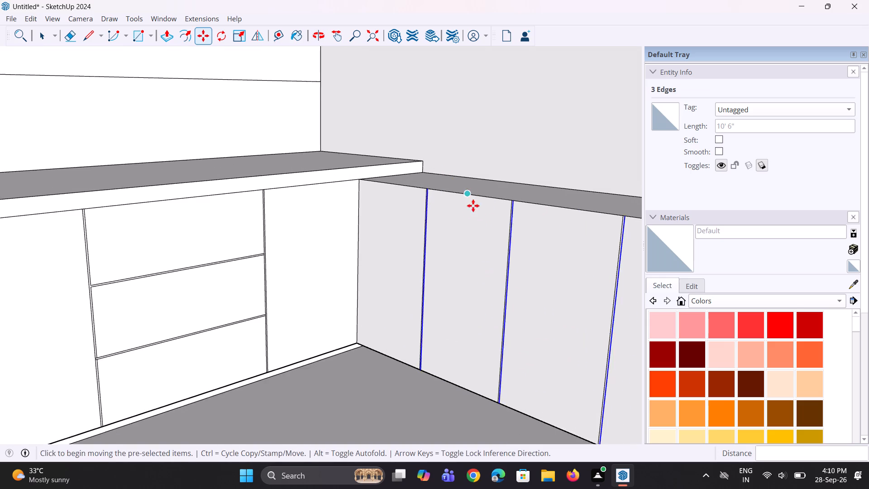
Draw a vertical line across the countertop's front face at the inner corner, from the cabinet corner up to the top edge.
middle_click_drag(468, 215, 392, 230)
scroll(388, 173, "up", 4)
key("l")
scroll(375, 169, "up", 6)
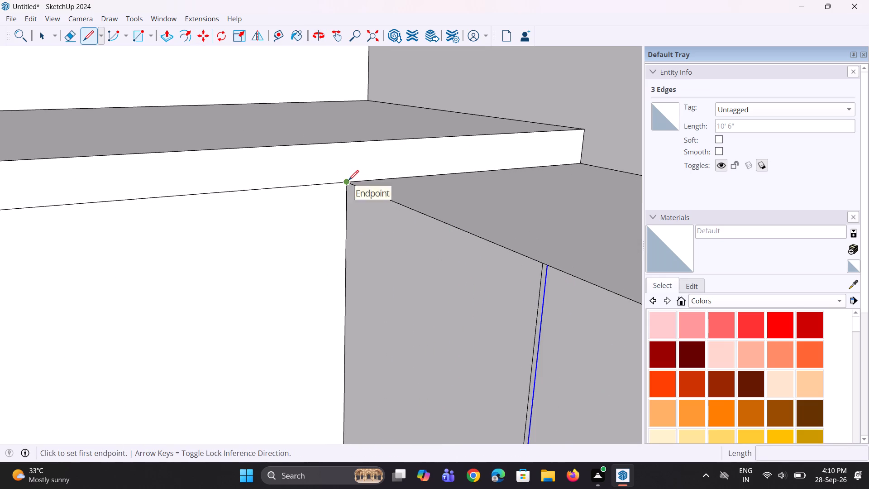
left_click(349, 180)
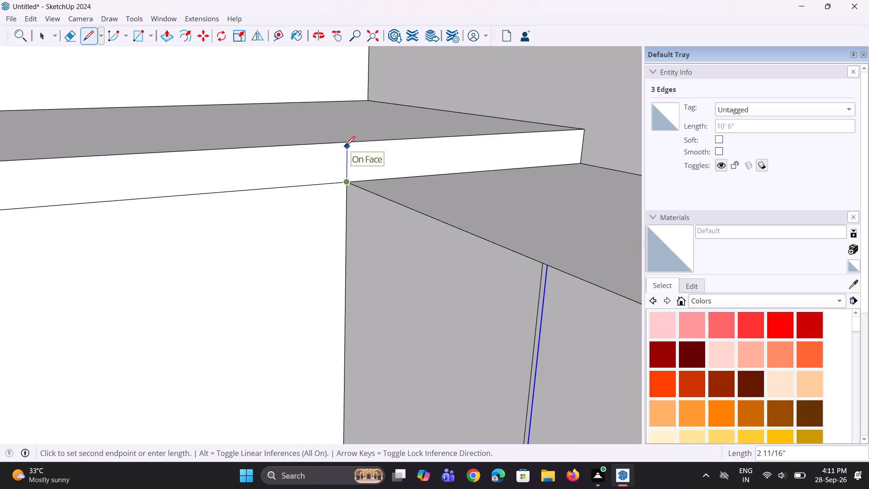
left_click(345, 145)
key("space")
key("space")
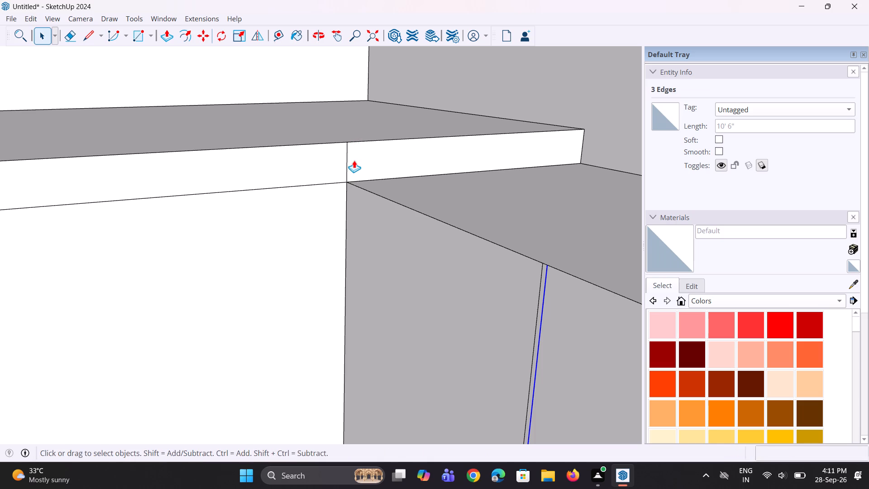
Push/Pull the countertop face beyond the inner corner over the side run, flush with the cabinet's open end.
key("p")
left_click(366, 159)
scroll(459, 197, "down", 13)
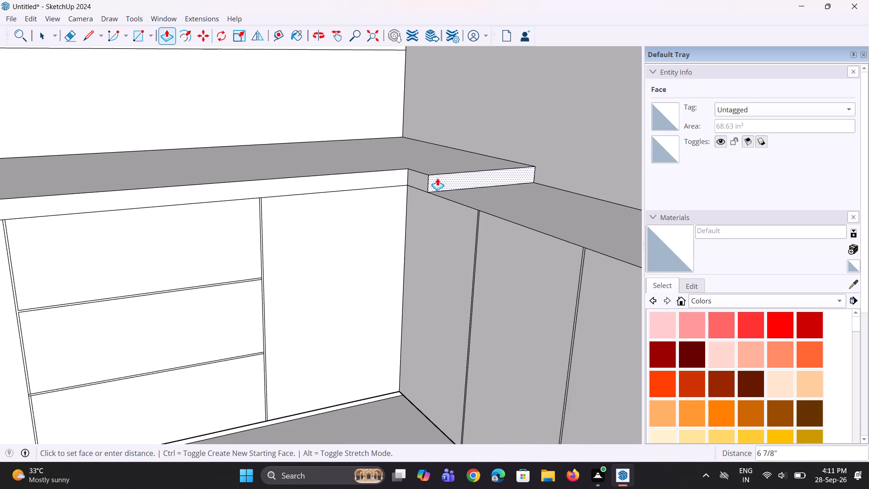
scroll(437, 178, "down", 2)
scroll(473, 209, "down", 10)
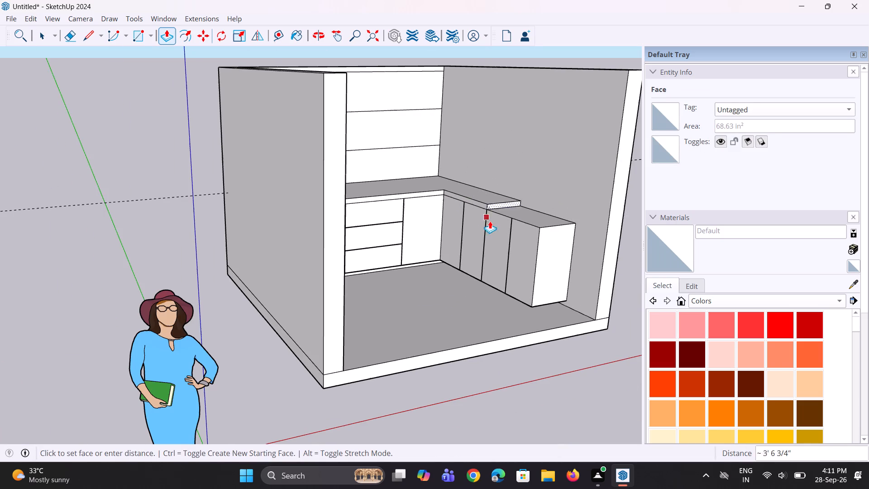
left_click(548, 258)
middle_click_drag(494, 272, 587, 299)
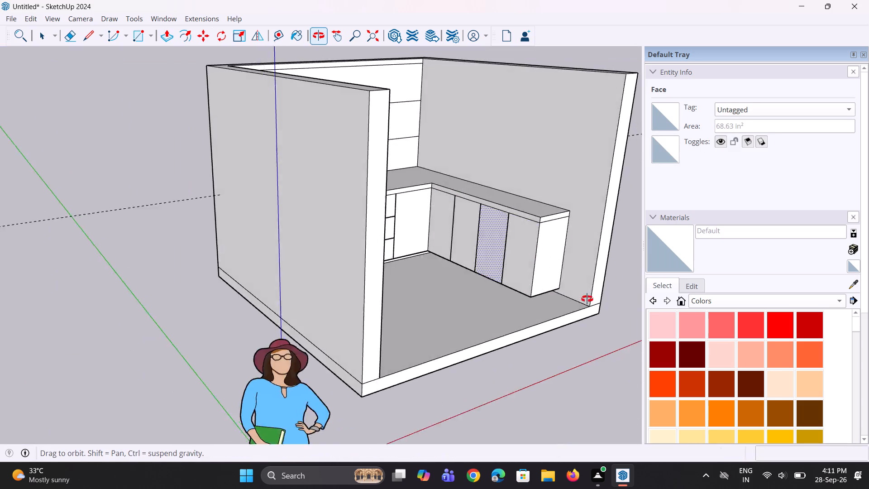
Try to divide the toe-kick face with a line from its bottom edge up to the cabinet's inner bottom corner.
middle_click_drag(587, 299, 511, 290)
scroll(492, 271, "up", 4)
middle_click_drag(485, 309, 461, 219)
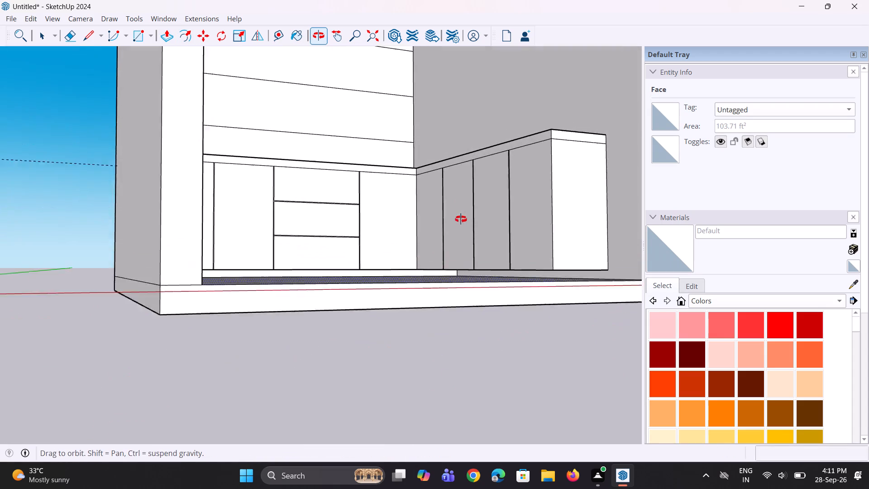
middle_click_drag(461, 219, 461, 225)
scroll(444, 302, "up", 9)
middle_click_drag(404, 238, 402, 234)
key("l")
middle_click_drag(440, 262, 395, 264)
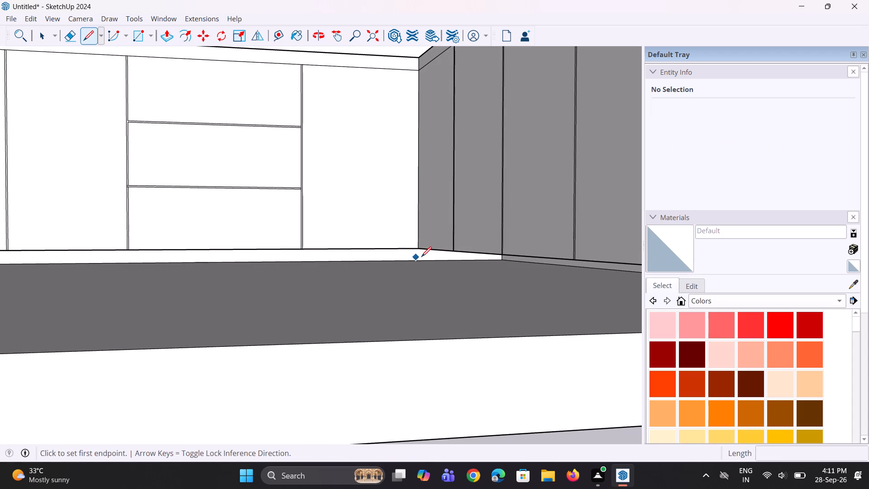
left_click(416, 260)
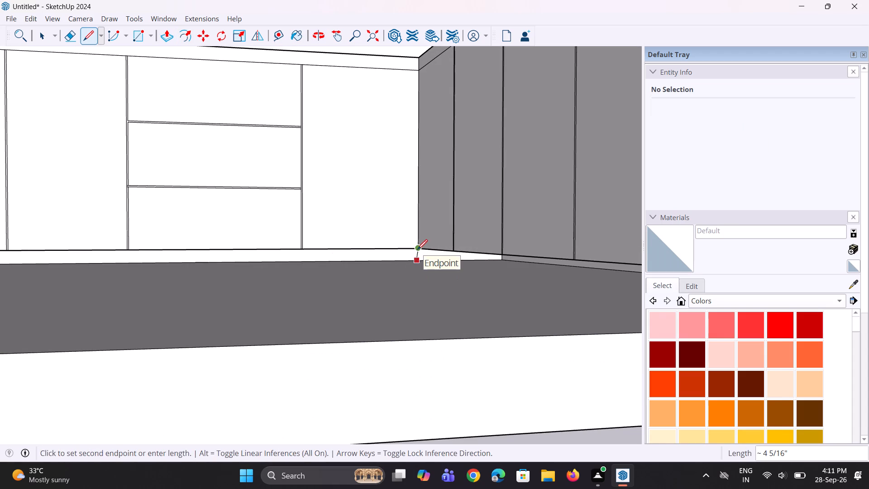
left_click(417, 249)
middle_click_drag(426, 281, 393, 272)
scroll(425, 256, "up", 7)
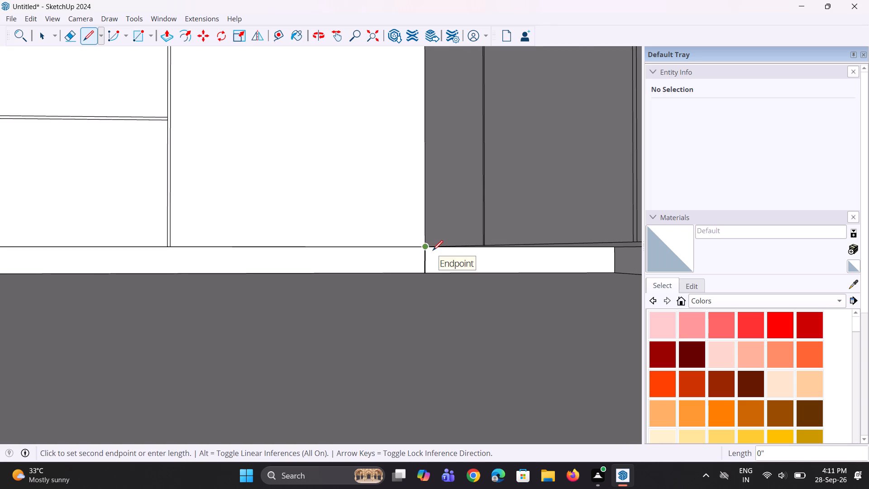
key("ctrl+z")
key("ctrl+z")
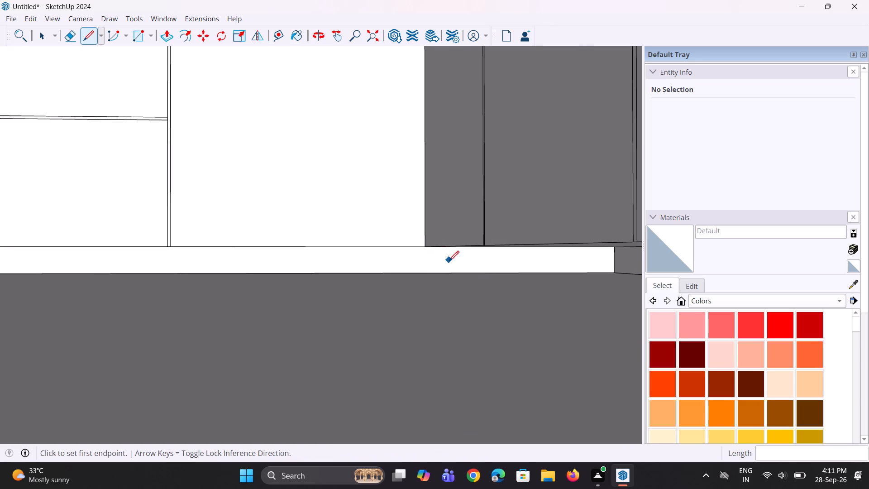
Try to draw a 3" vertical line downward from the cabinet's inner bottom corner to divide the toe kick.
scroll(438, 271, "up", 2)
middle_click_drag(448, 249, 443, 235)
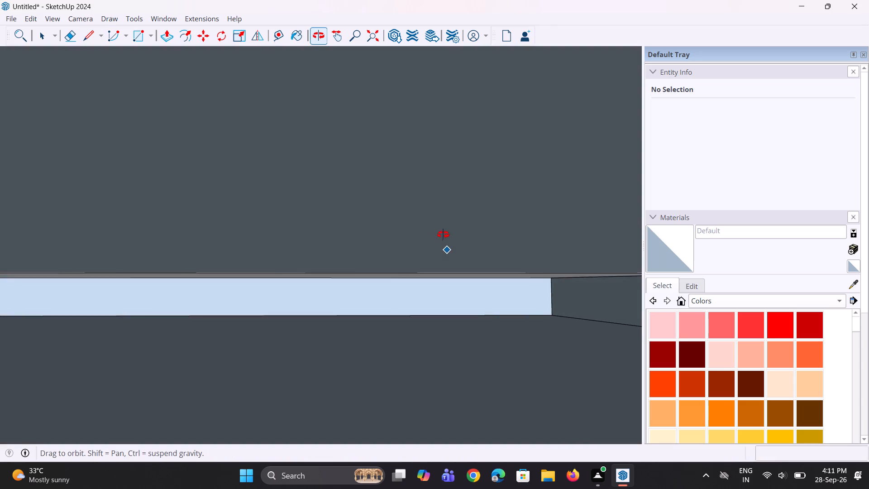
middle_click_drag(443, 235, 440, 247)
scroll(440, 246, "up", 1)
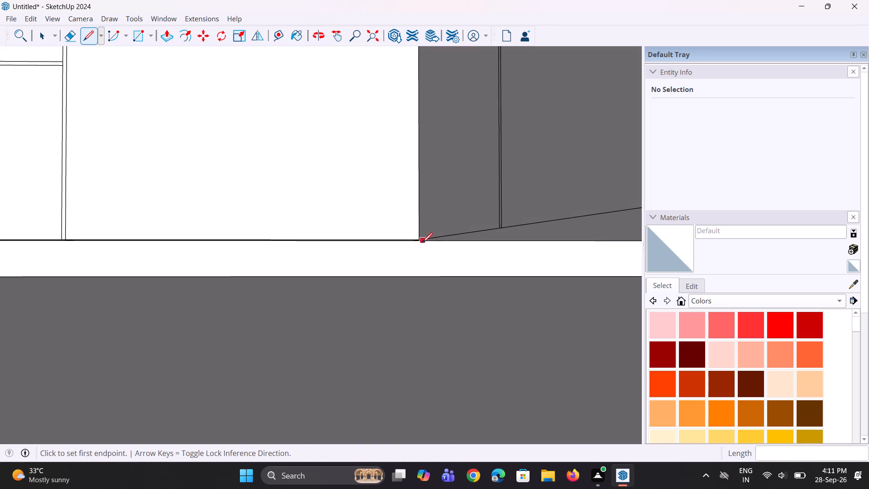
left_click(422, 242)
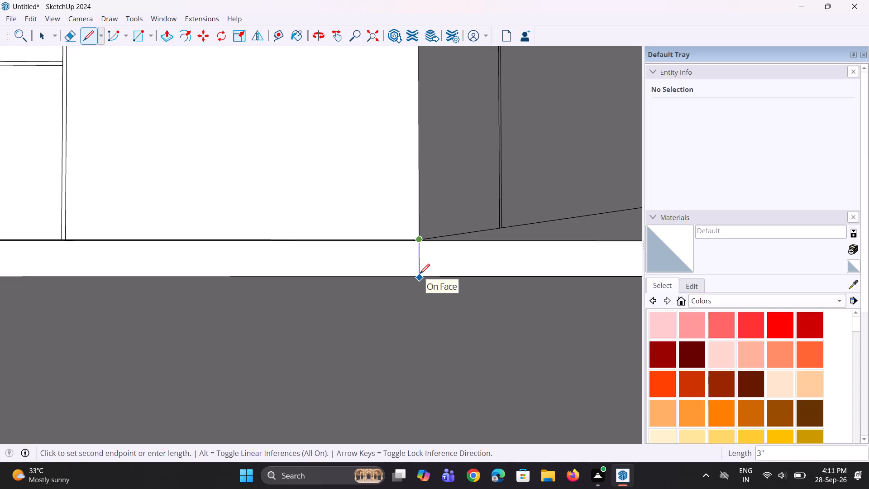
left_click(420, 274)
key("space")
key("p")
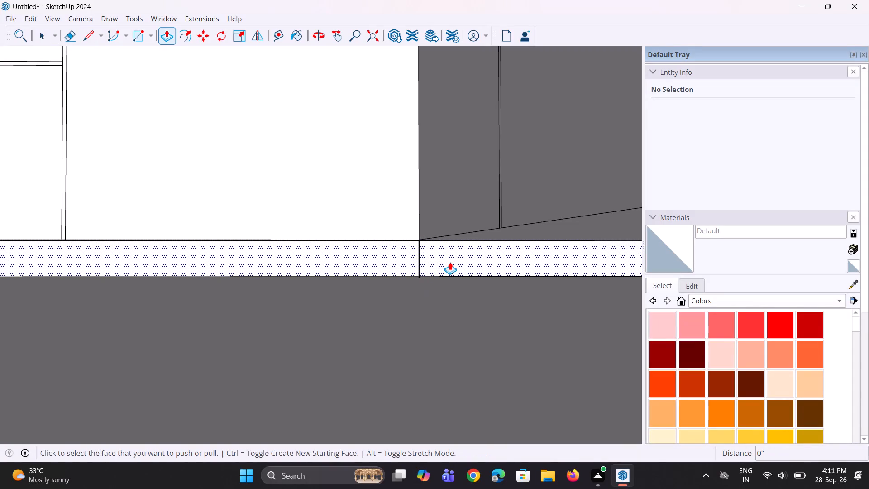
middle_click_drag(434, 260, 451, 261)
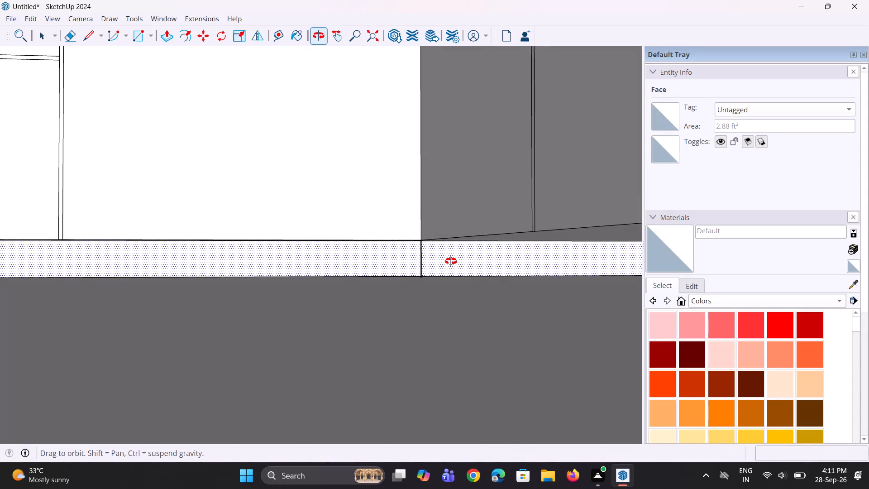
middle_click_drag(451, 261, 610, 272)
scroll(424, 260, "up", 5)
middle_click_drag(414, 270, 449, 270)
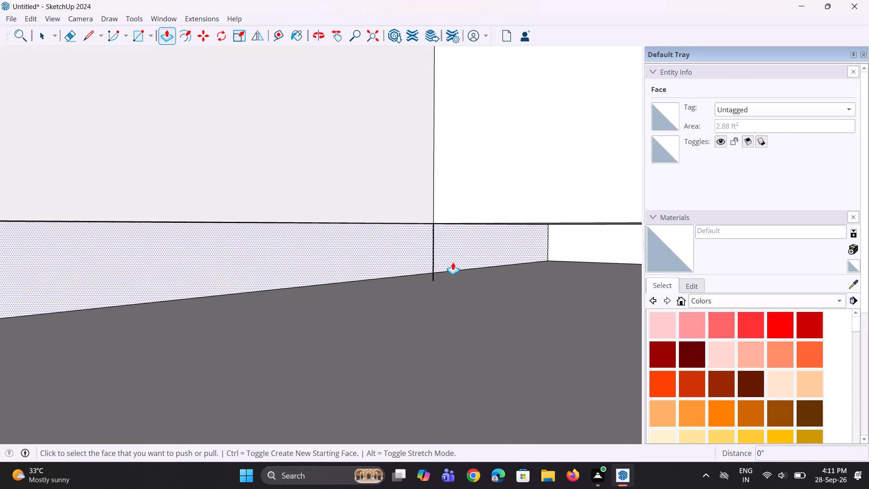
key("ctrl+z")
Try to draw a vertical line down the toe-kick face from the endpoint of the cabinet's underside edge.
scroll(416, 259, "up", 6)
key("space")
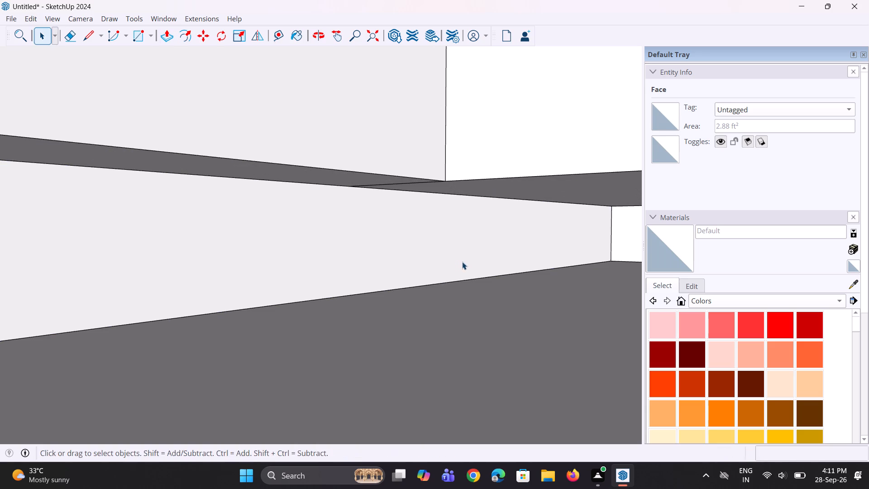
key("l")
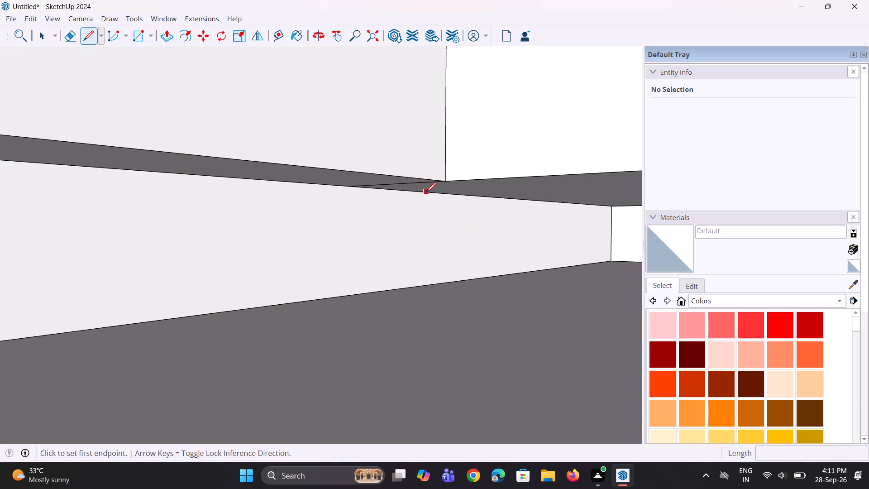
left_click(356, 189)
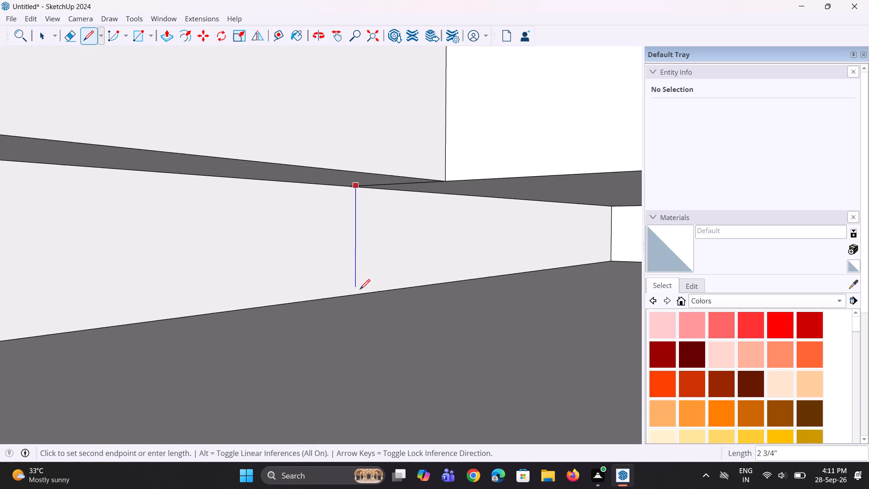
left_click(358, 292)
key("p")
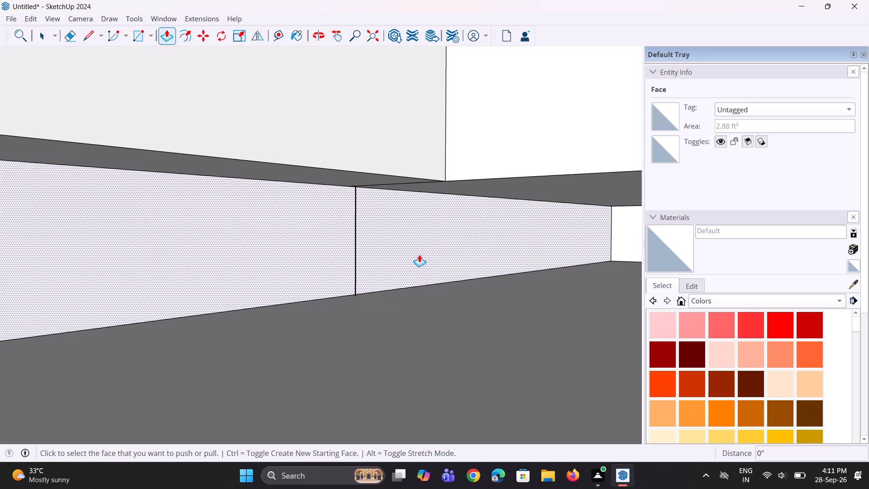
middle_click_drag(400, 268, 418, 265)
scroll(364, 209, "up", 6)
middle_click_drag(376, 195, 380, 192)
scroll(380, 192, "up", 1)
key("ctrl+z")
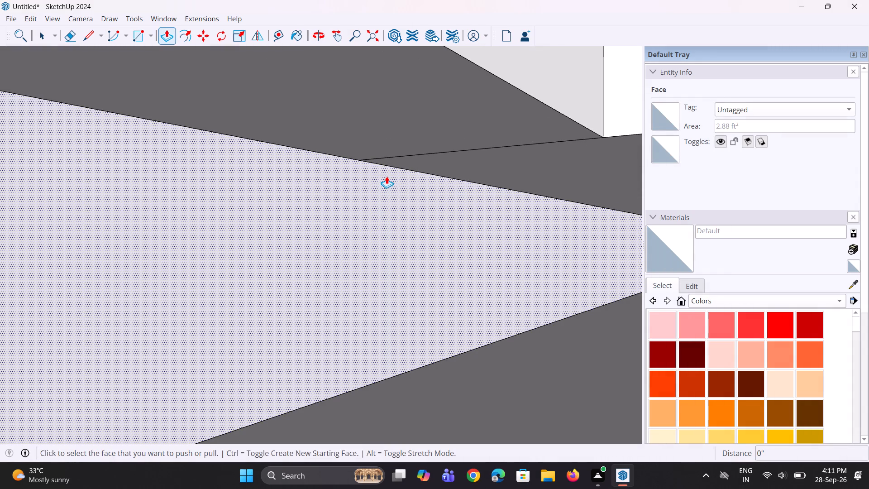
Draw a vertical line down the toe-kick face from the endpoint of the cabinet's underside edge to the floor.
key("space")
key("l")
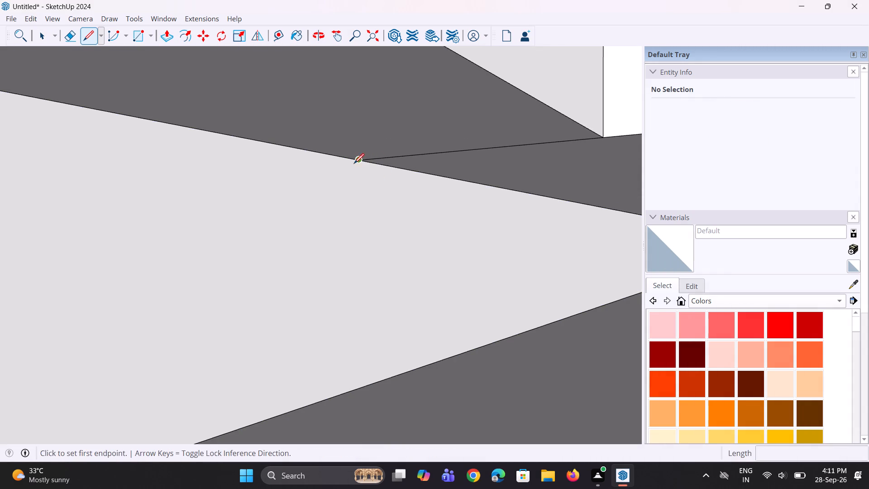
left_click_drag(358, 160, 358, 165)
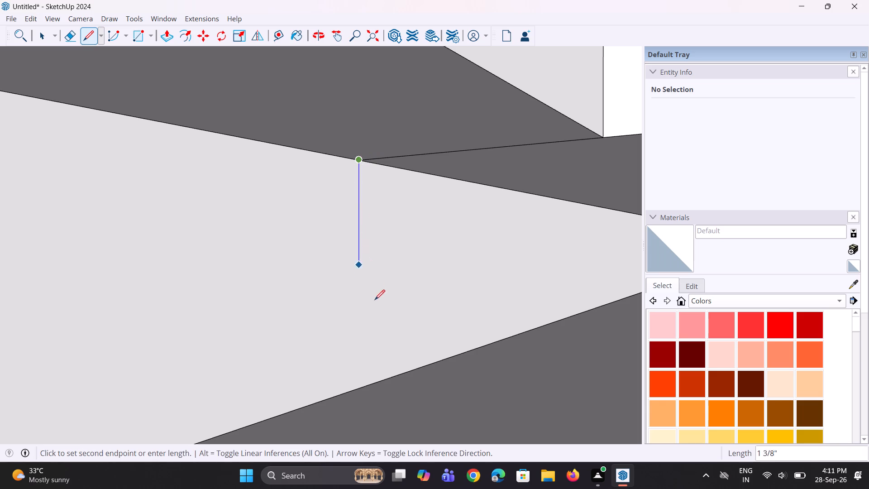
left_click(357, 388)
scroll(387, 367, "down", 6)
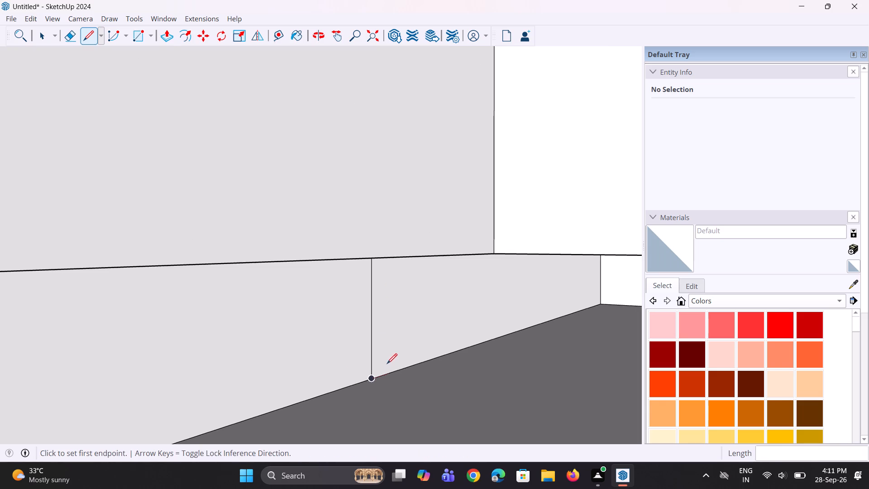
Push/Pull the short toe-kick face beyond the dividing line under the side run, flush with the cabinet's open end.
key("p")
left_click(405, 352)
scroll(448, 347, "down", 11)
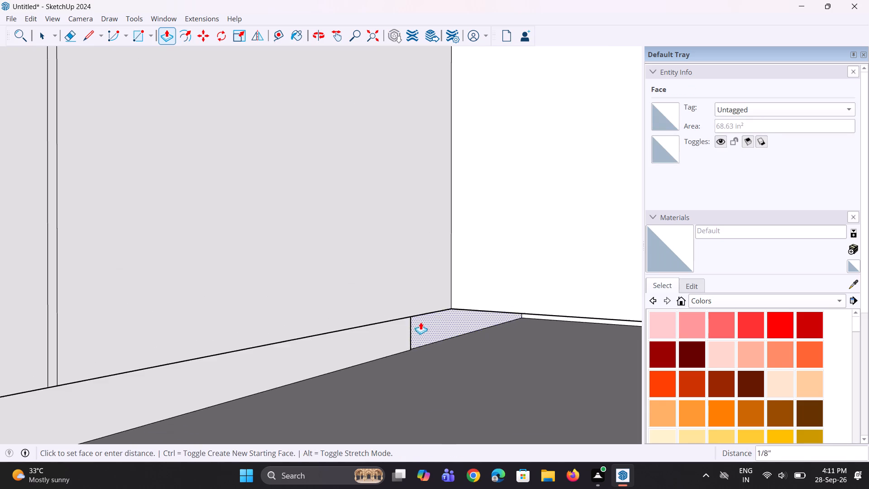
scroll(420, 322, "down", 20)
scroll(420, 322, "down", 14)
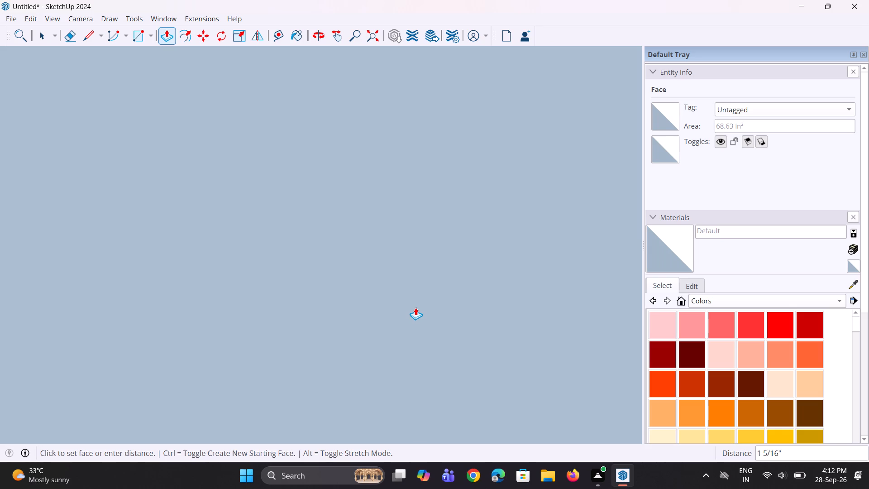
scroll(415, 307, "down", 10)
scroll(415, 307, "down", 20)
scroll(415, 307, "down", 4)
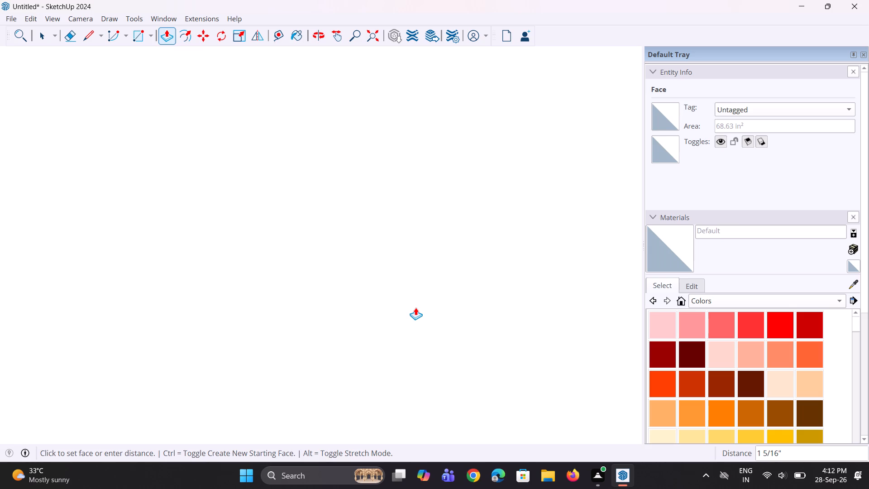
scroll(415, 307, "down", 20)
scroll(415, 307, "down", 20)
scroll(415, 307, "down", 20)
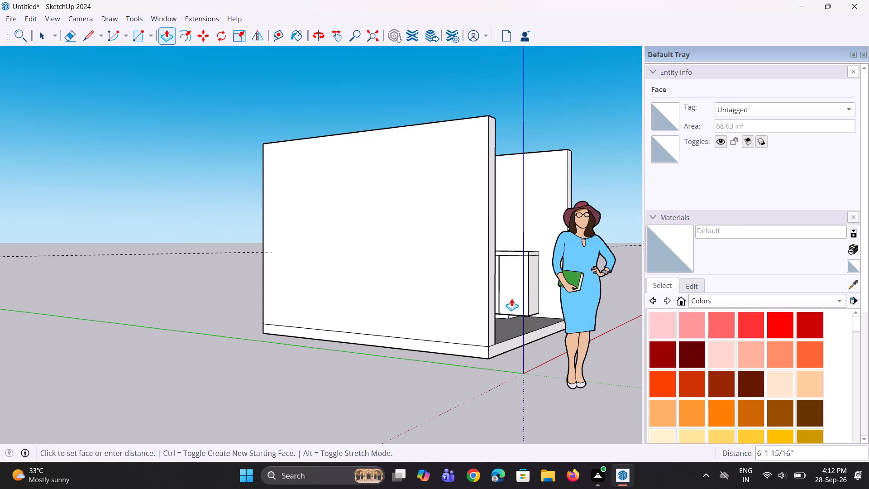
middle_click_drag(517, 296, 258, 317)
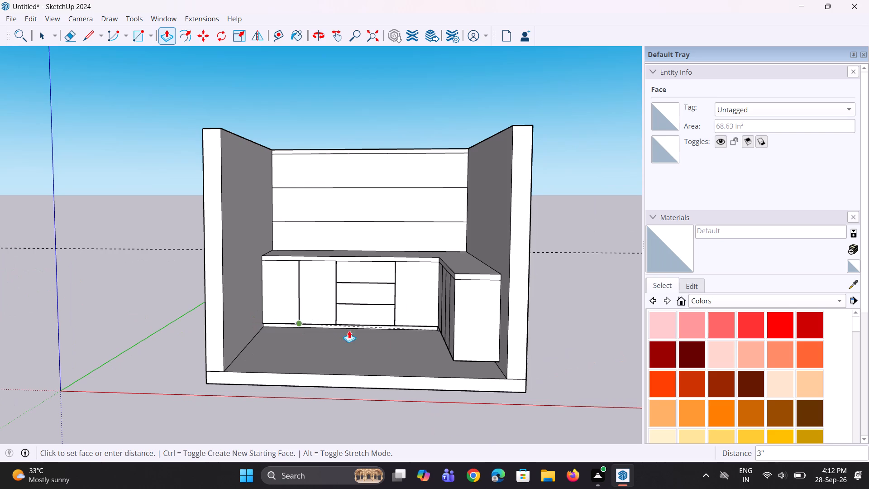
left_click(468, 351)
middle_click_drag(405, 369, 431, 382)
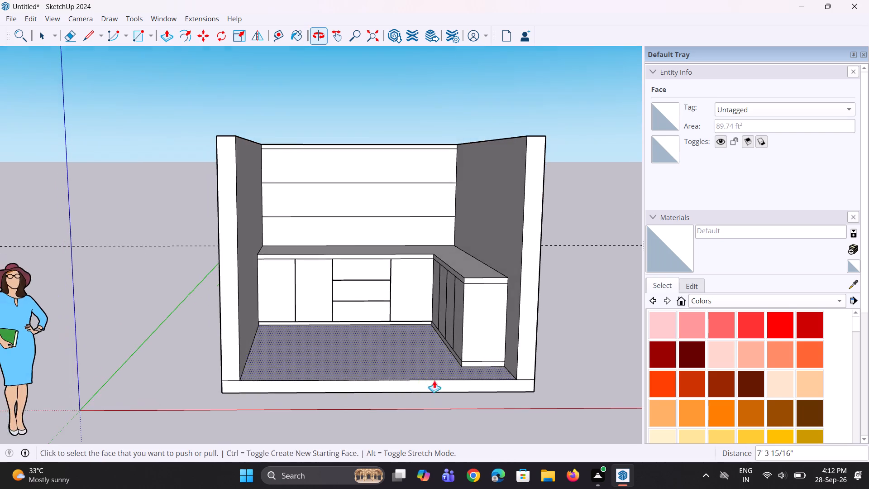
Push the side run's long toe-kick face inward 3" beneath the cabinet doors.
scroll(424, 276, "up", 6)
middle_click_drag(421, 333, 496, 331)
middle_click_drag(510, 398, 478, 341)
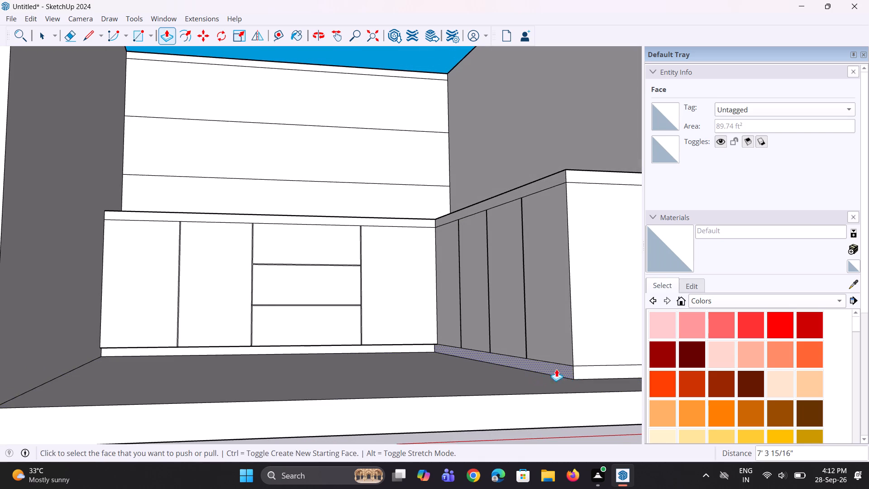
middle_click_drag(539, 362, 472, 368)
left_click(492, 382)
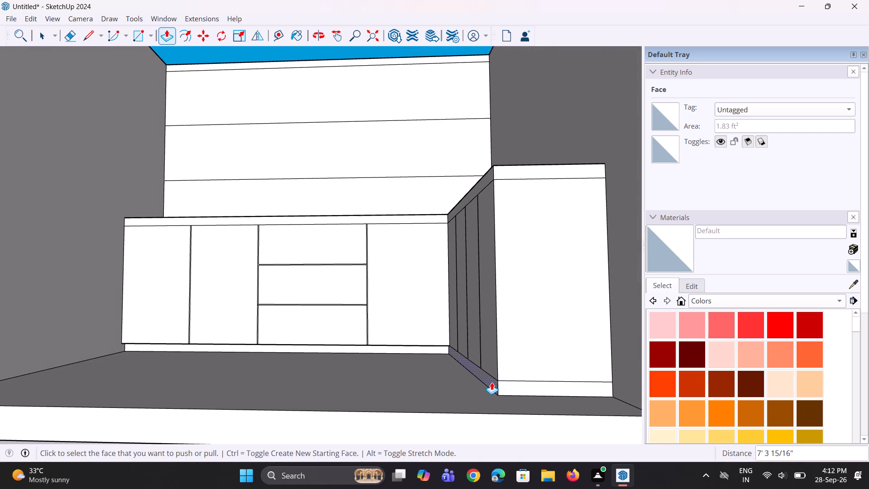
type("0.3")
key("BackSpace")
key("BackSpace")
key("BackSpace")
key("BackSpace")
type("3\"")
key("Return")
middle_click_drag(499, 383, 543, 391)
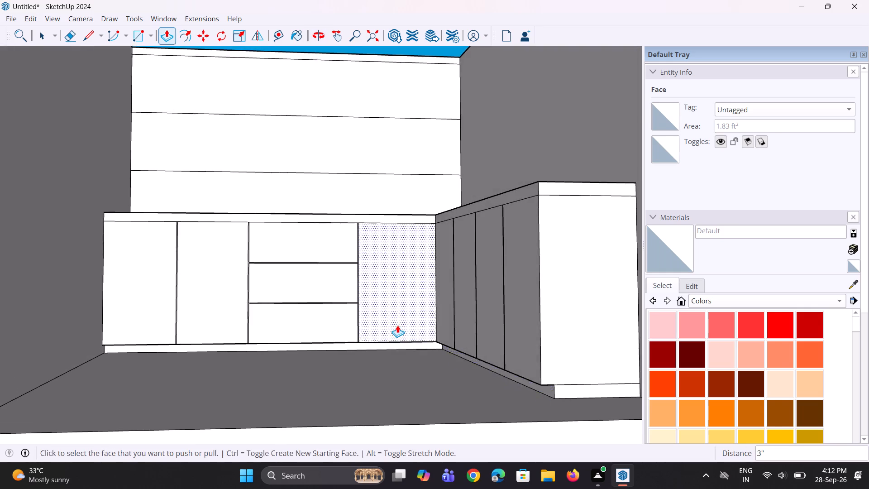
Push the vertical gap strip between the two back-run doors farthest from the inner corner inward 0.3".
scroll(397, 325, "down", 6)
middle_click_drag(394, 321, 415, 378)
scroll(414, 375, "down", 1)
scroll(362, 264, "up", 6)
scroll(374, 300, "up", 1)
middle_click_drag(374, 300, 374, 321)
scroll(339, 288, "down", 5)
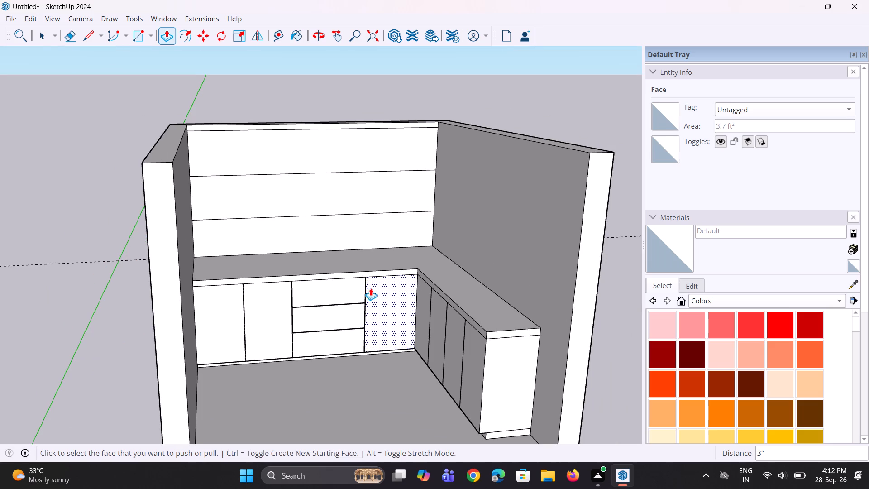
key("space")
scroll(291, 287, "up", 7)
key("p")
scroll(274, 296, "up", 4)
scroll(169, 276, "up", 3)
scroll(120, 274, "up", 8)
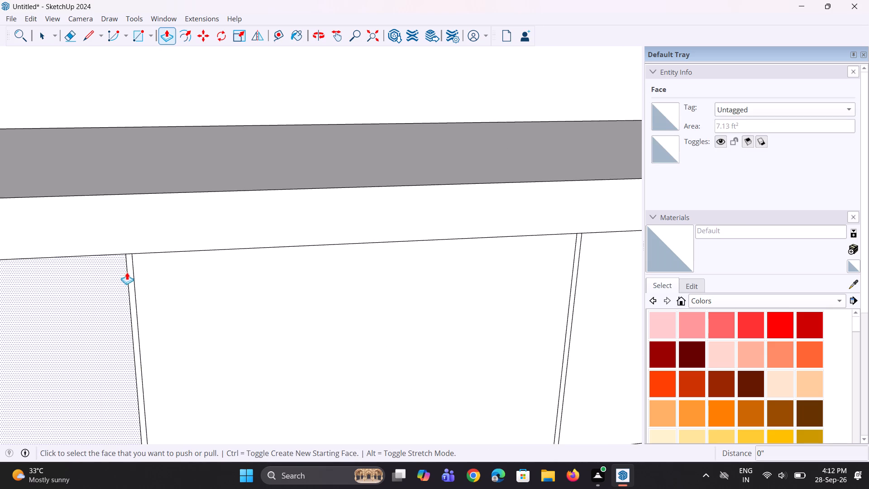
left_click(129, 278)
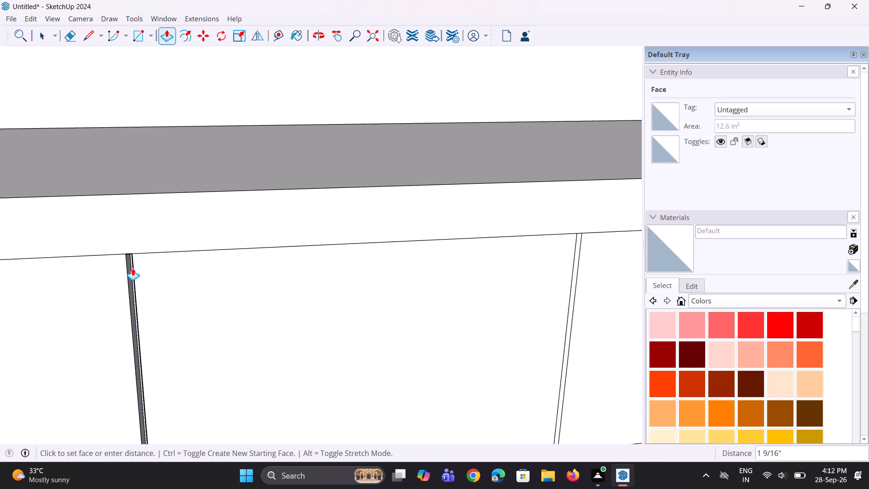
type("0.3")
key("shift+quotedbl")
key("Return")
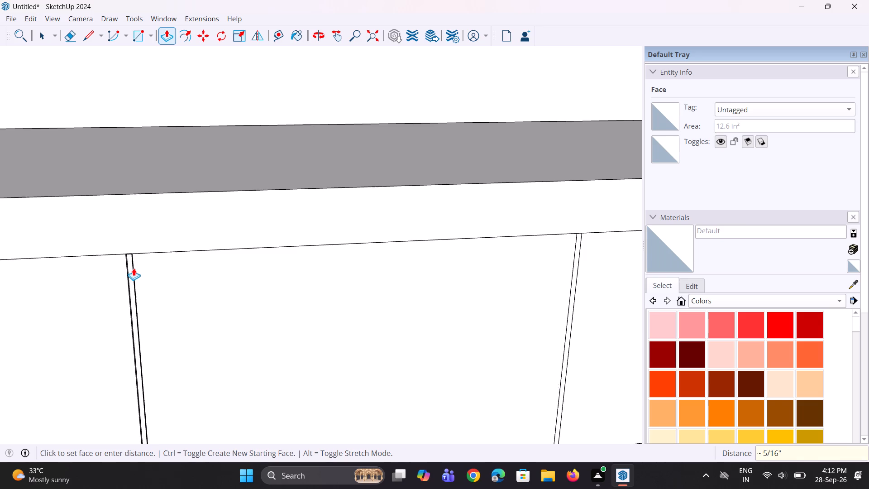
Push the gap strip between the back-run door and the drawer stack inward by the same 0.3".
scroll(143, 293, "down", 5)
scroll(384, 282, "up", 6)
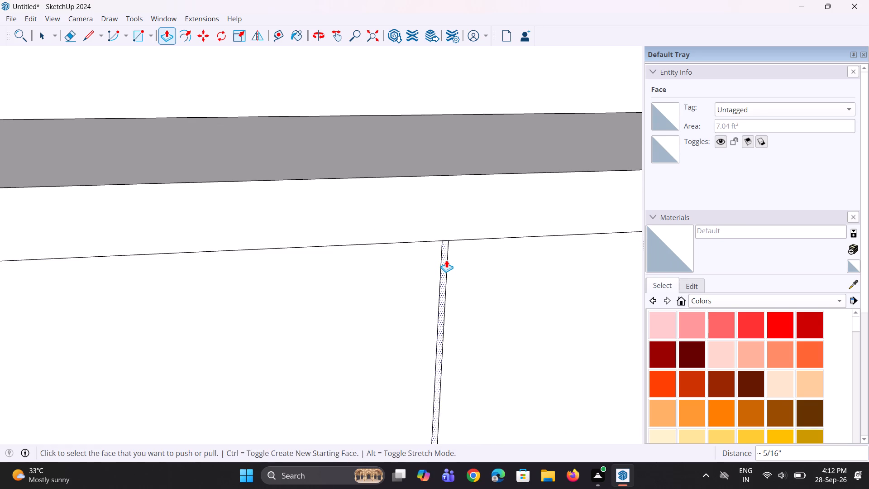
double_click(447, 260, "ctrl")
scroll(381, 266, "down", 8)
scroll(449, 390, "up", 2)
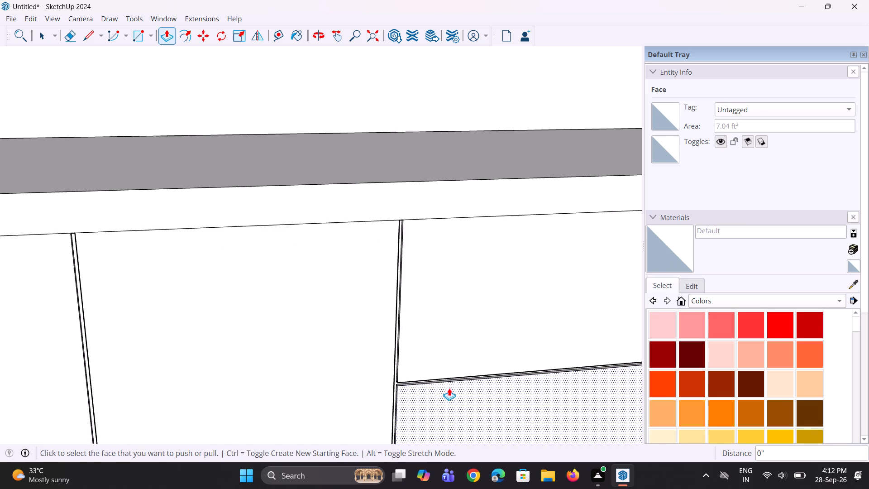
Push the lower horizontal drawer gap strip and the remaining vertical gap segment beside the bottom drawer inward by the same 0.3".
scroll(449, 388, "up", 6)
scroll(351, 331, "down", 15)
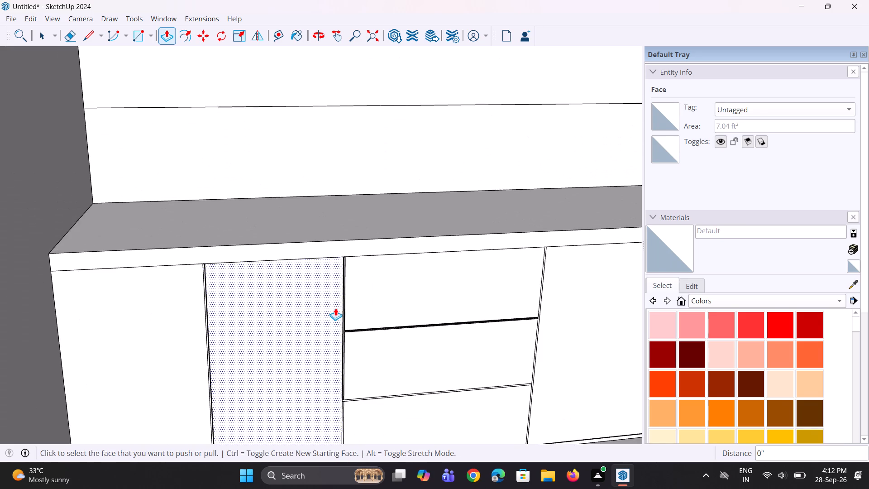
scroll(372, 403, "up", 19)
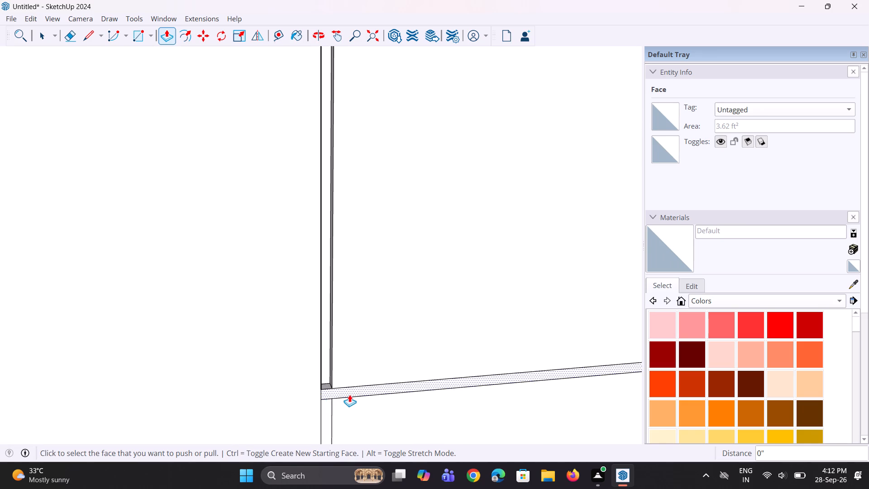
double_click(351, 393, "ctrl")
double_click(330, 415, "ctrl")
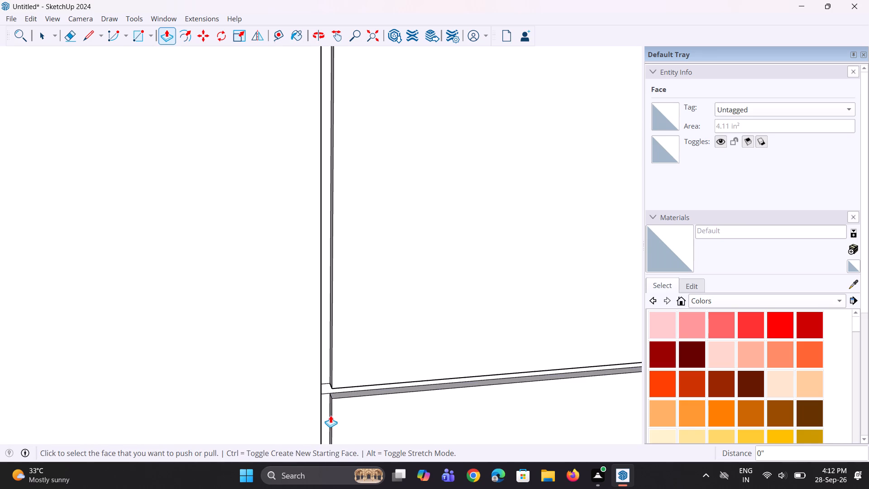
Push the vertical gap strip between the drawer stack and the back run's inner-corner door inward by the same 0.3".
scroll(292, 356, "down", 20)
scroll(292, 356, "down", 3)
scroll(495, 371, "up", 4)
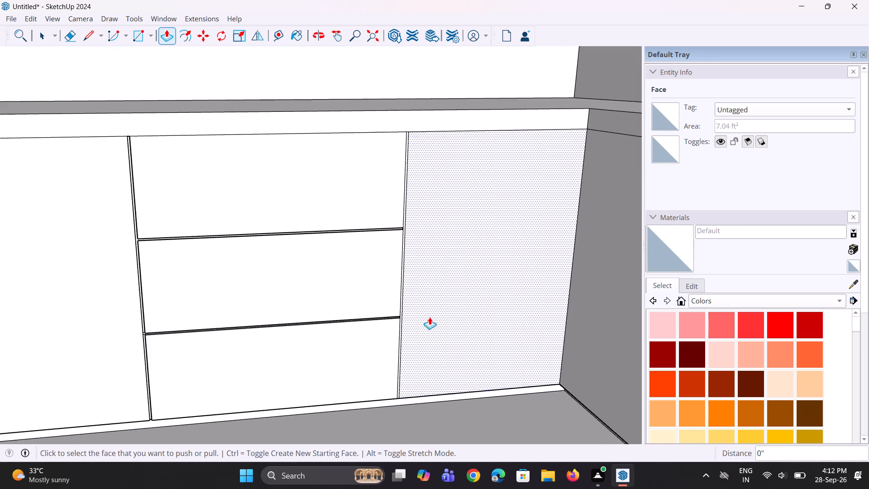
scroll(415, 306, "up", 12)
double_click(391, 296, "ctrl")
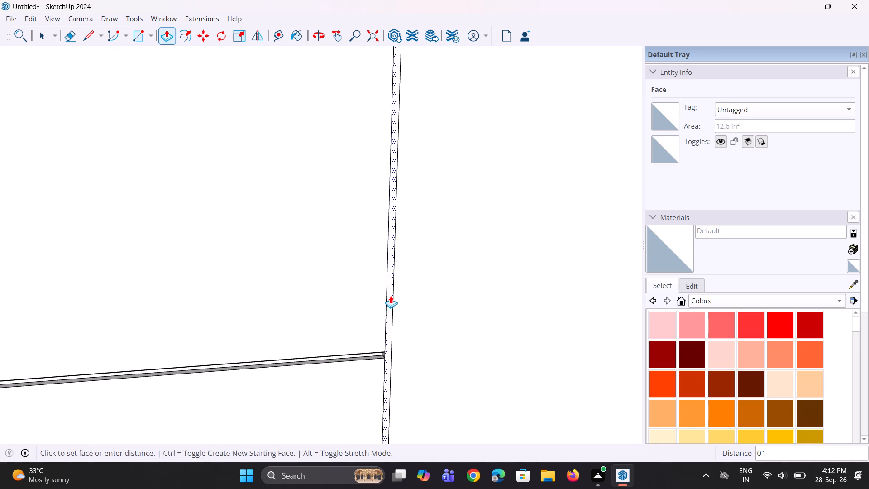
scroll(358, 362, "down", 11)
scroll(373, 292, "down", 4)
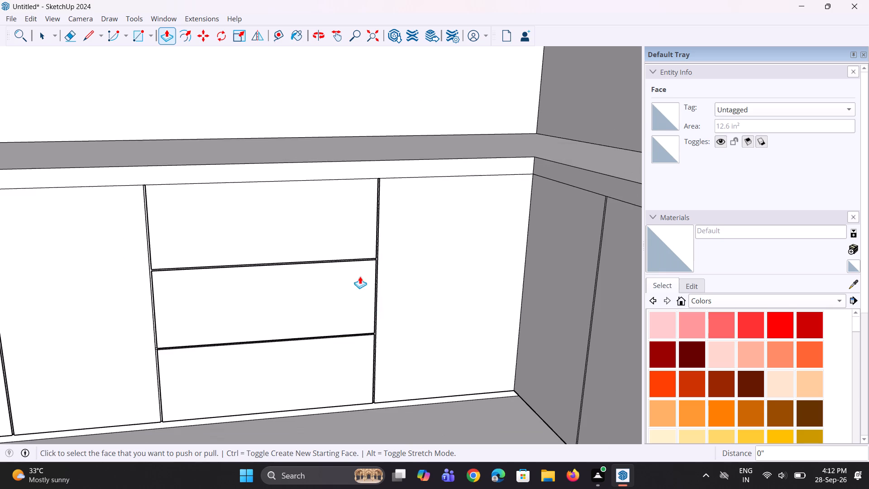
Push the side run's two vertical gap strips nearest the inner corner inward by the same 0.3".
scroll(447, 243, "down", 5)
middle_click_drag(503, 284, 577, 308)
scroll(507, 235, "up", 8)
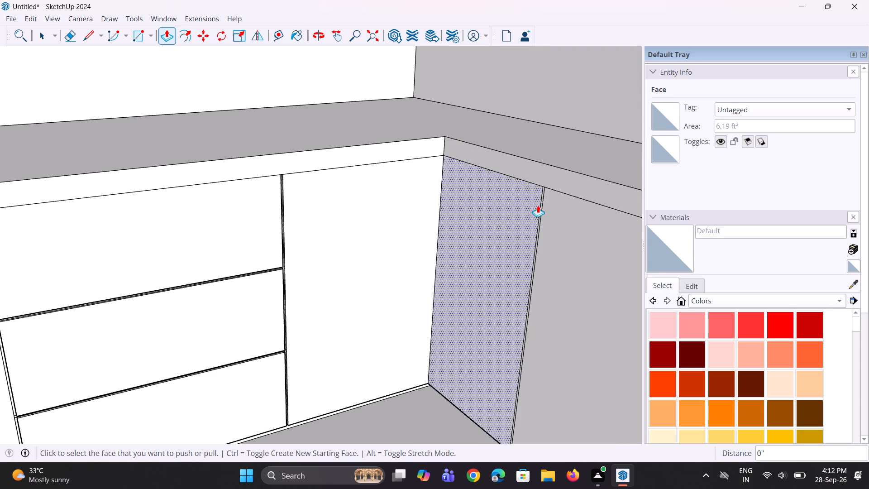
scroll(538, 205, "up", 10)
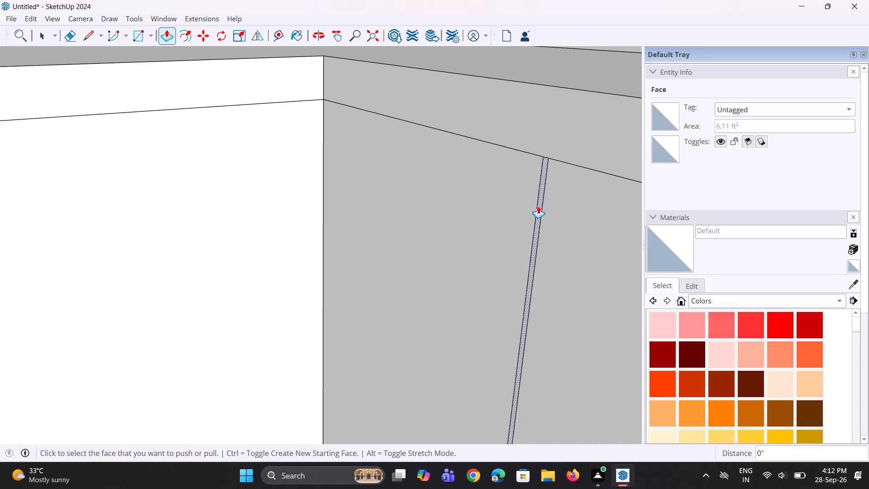
double_click(539, 207, "ctrl")
scroll(478, 229, "down", 16)
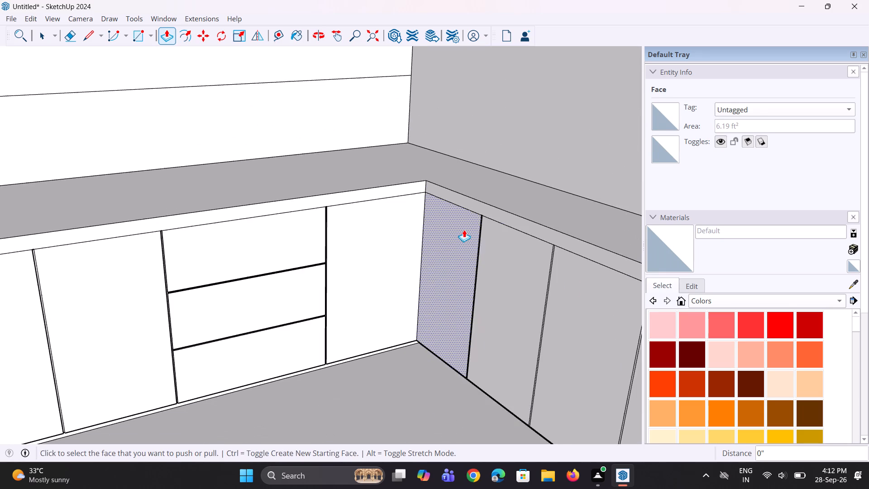
scroll(580, 291, "up", 12)
middle_click_drag(526, 299, 620, 333)
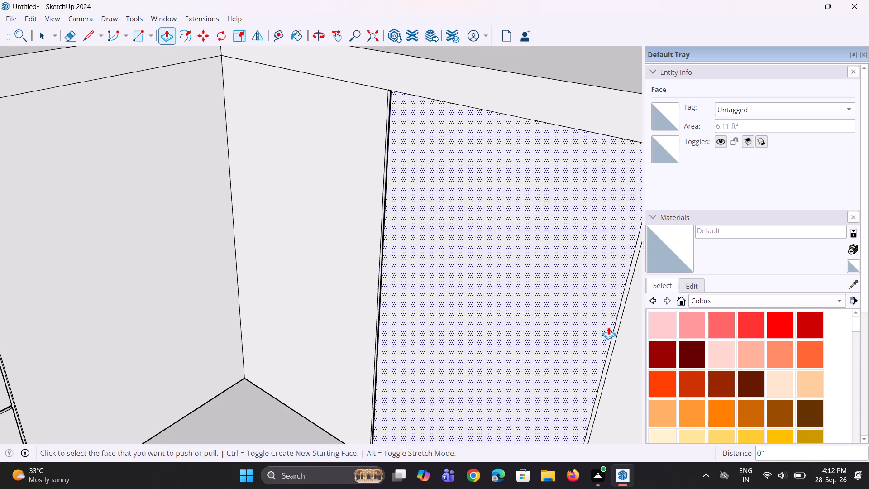
double_click(617, 325, "ctrl")
Push the side run's last vertical gap strip, nearest the open end, inward by the same 0.3".
scroll(501, 290, "down", 10)
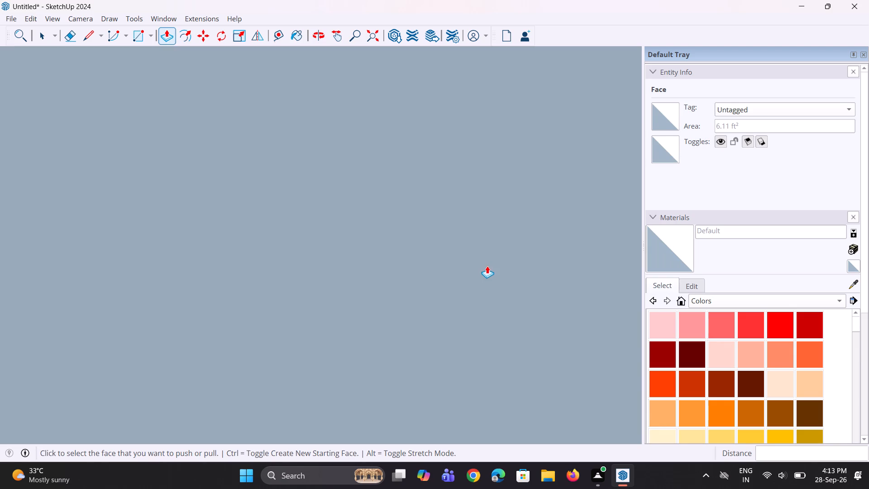
scroll(487, 266, "down", 4)
left_click(376, 41)
scroll(395, 187, "up", 3)
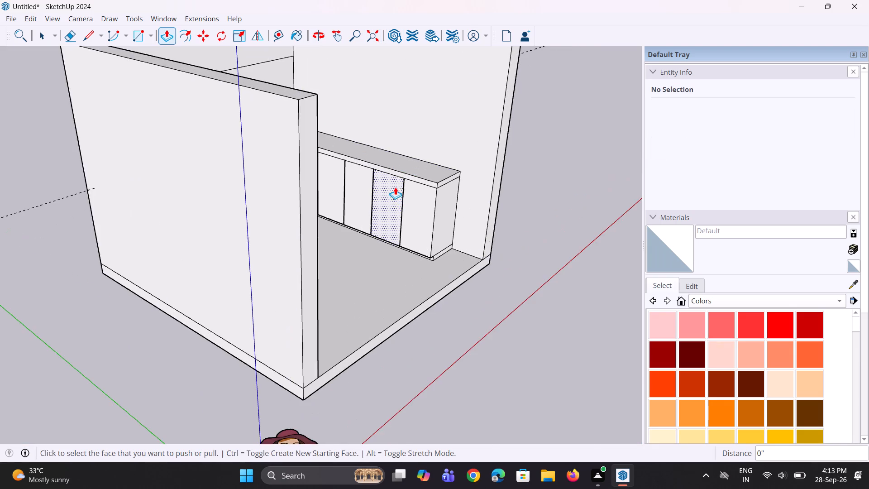
scroll(395, 196, "up", 20)
scroll(395, 196, "up", 2)
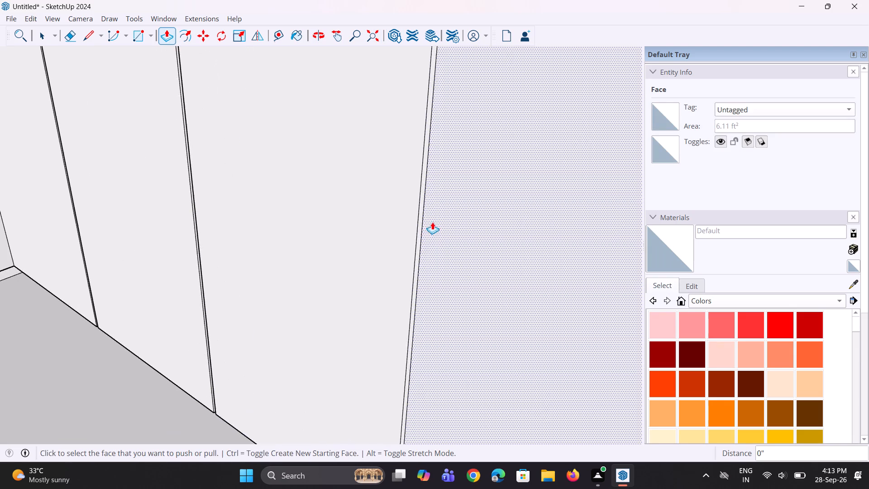
scroll(432, 220, "up", 3)
double_click(417, 207, "ctrl")
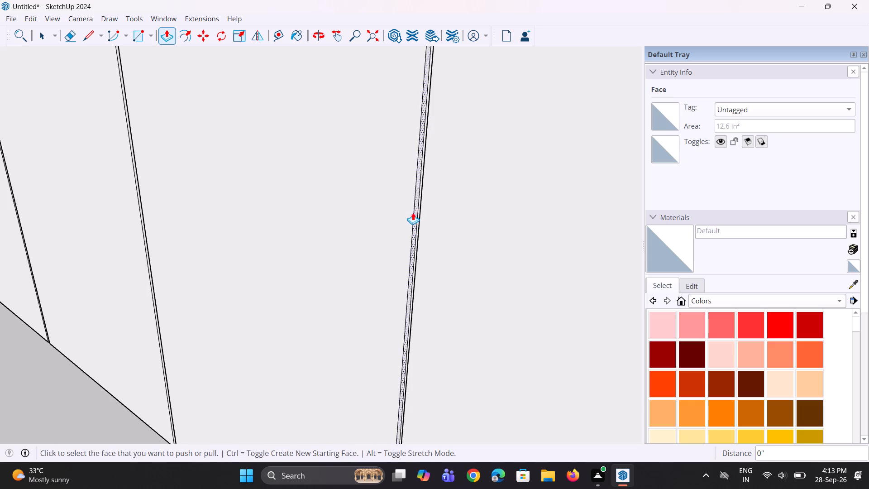
Examine the whole L-shaped cabinet run and the back wall above the countertop from the room's open front.
scroll(403, 223, "down", 16)
middle_click_drag(425, 219, 378, 219)
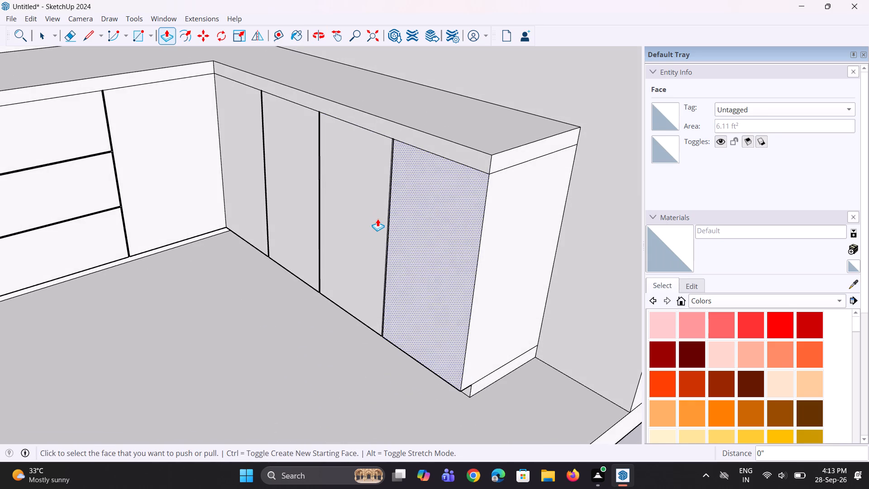
scroll(390, 208, "down", 5)
middle_click_drag(387, 208, 259, 208)
scroll(264, 201, "down", 8)
scroll(266, 188, "up", 1)
middle_click_drag(266, 158, 274, 137)
scroll(191, 127, "up", 7)
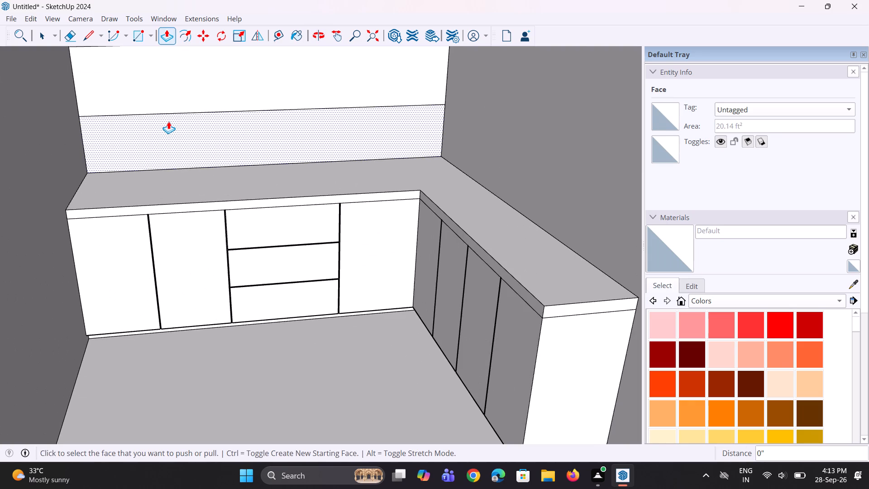
key("space")
scroll(236, 146, "down", 5)
middle_click_drag(237, 149, 242, 142)
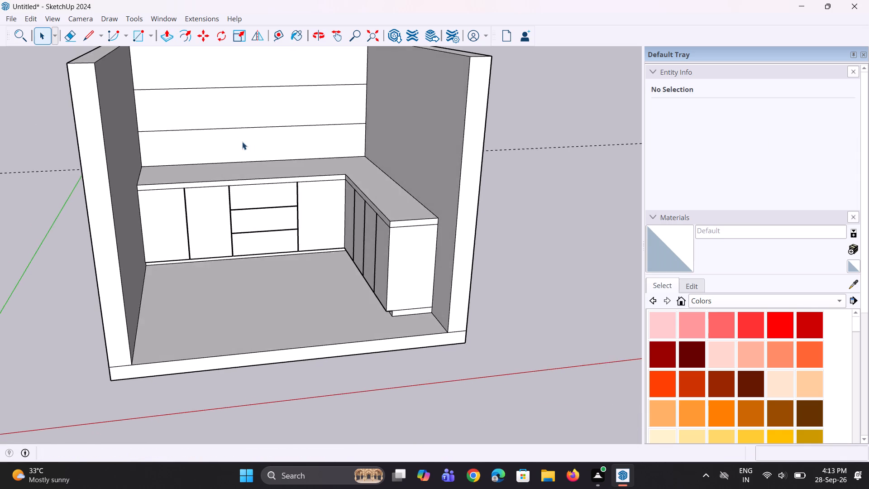
scroll(239, 152, "down", 4)
scroll(193, 135, "up", 7)
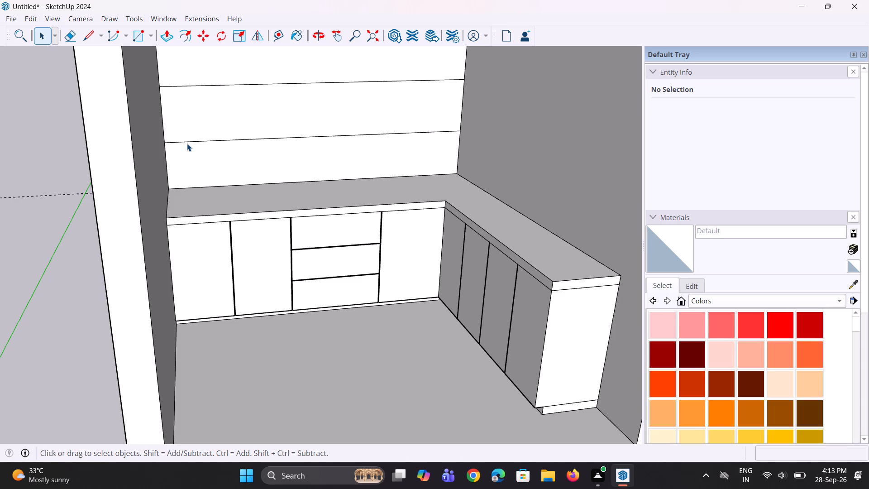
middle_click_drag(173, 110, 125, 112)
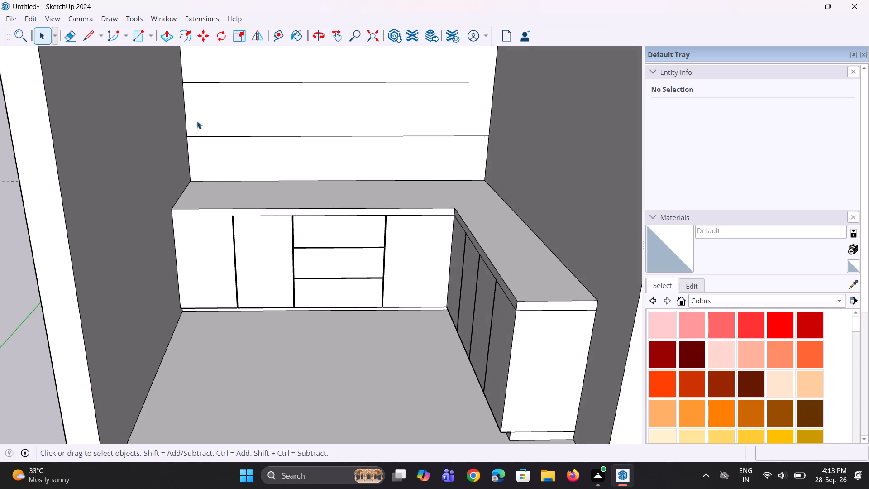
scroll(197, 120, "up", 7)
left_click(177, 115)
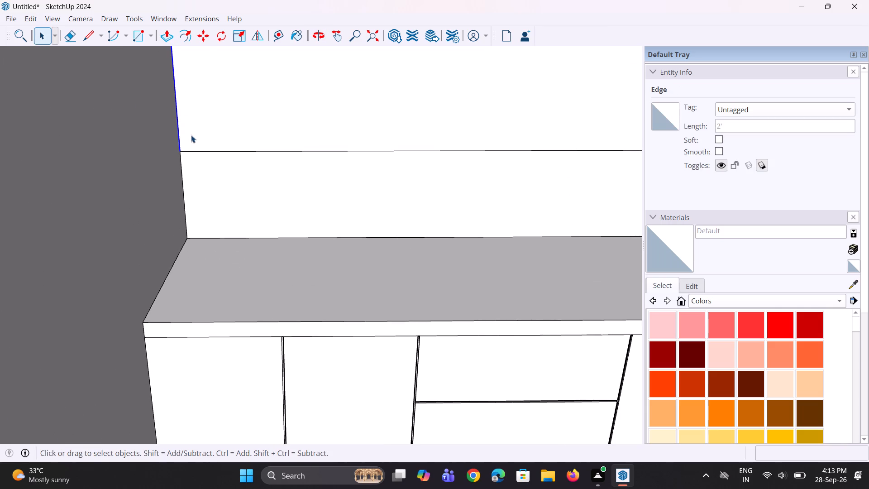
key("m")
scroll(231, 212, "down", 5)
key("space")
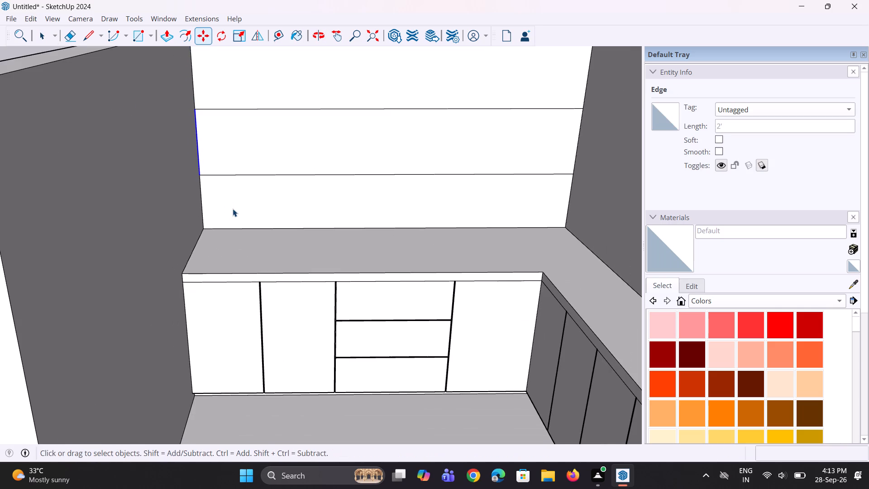
Copy the vertical end edge of the back wall's upper 2' band 3" inward from the side wall without cabinets.
scroll(233, 208, "down", 4)
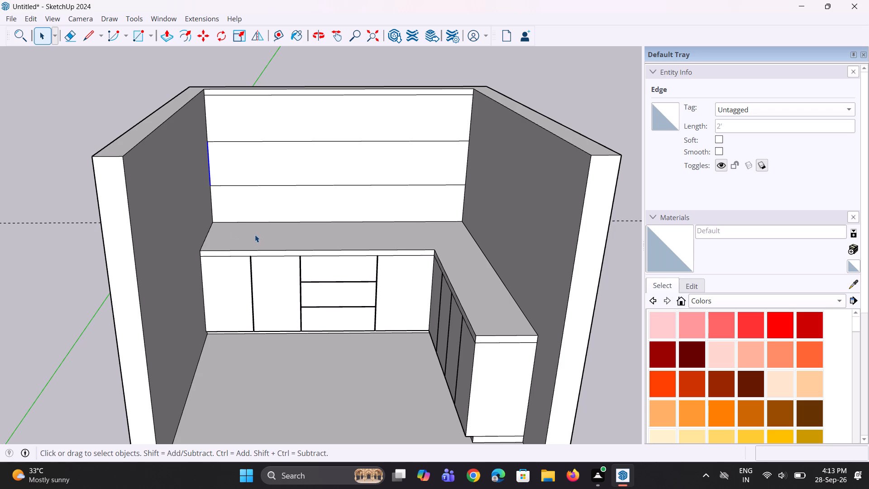
scroll(284, 294, "down", 2)
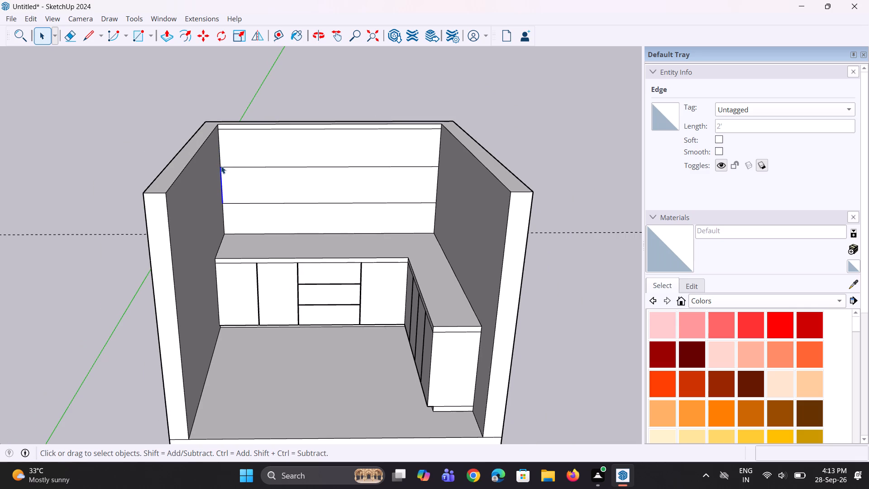
scroll(227, 163, "up", 6)
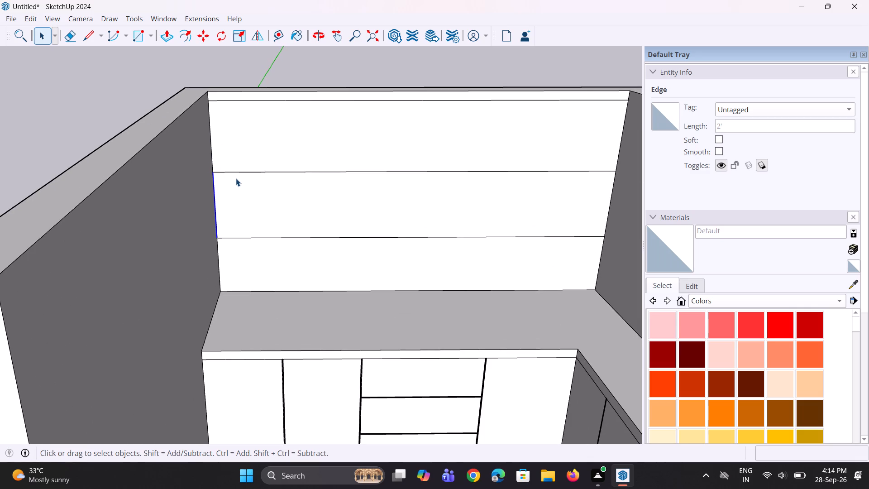
left_click(213, 166)
key("m")
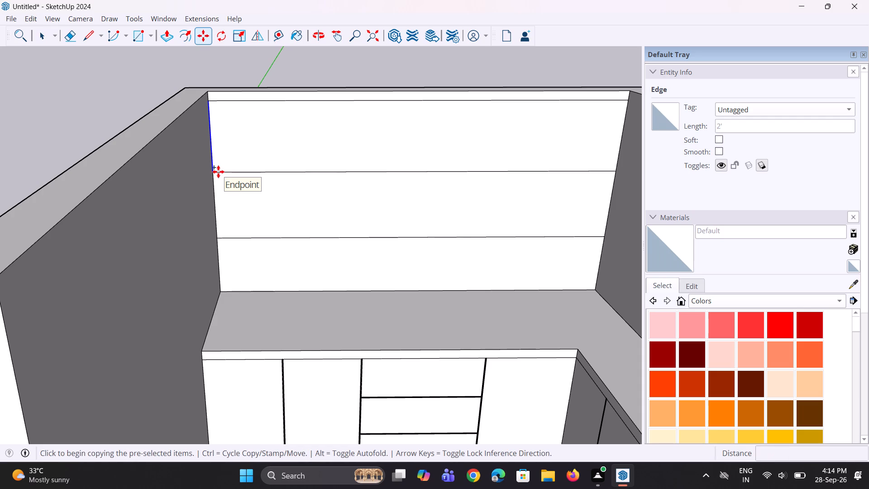
left_click(213, 172)
scroll(315, 174, "down", 5)
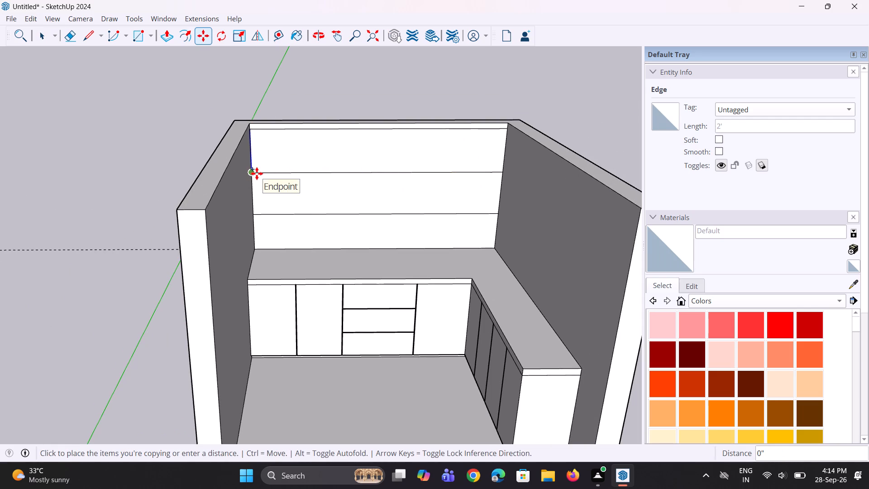
scroll(257, 173, "up", 6)
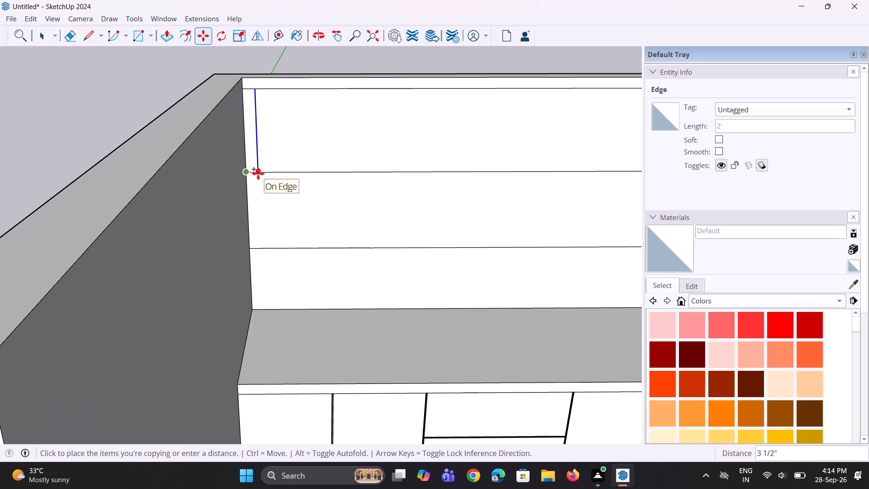
type("3\"")
key("Return")
scroll(235, 187, "down", 3)
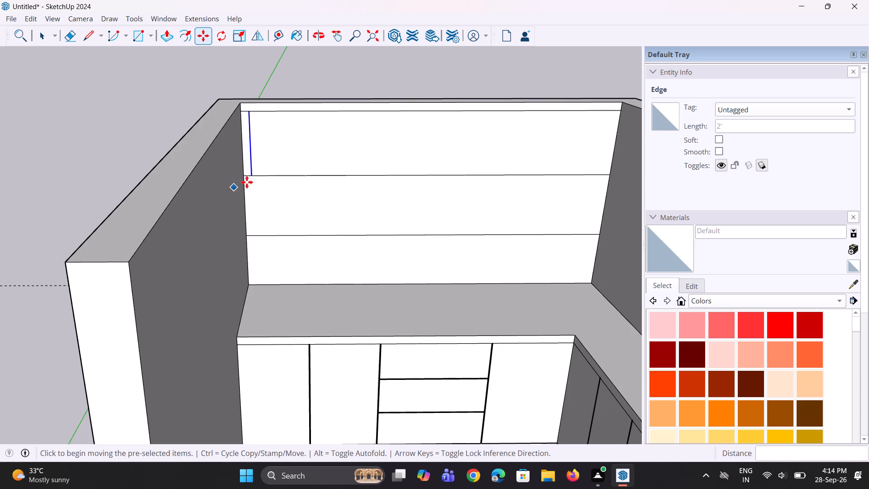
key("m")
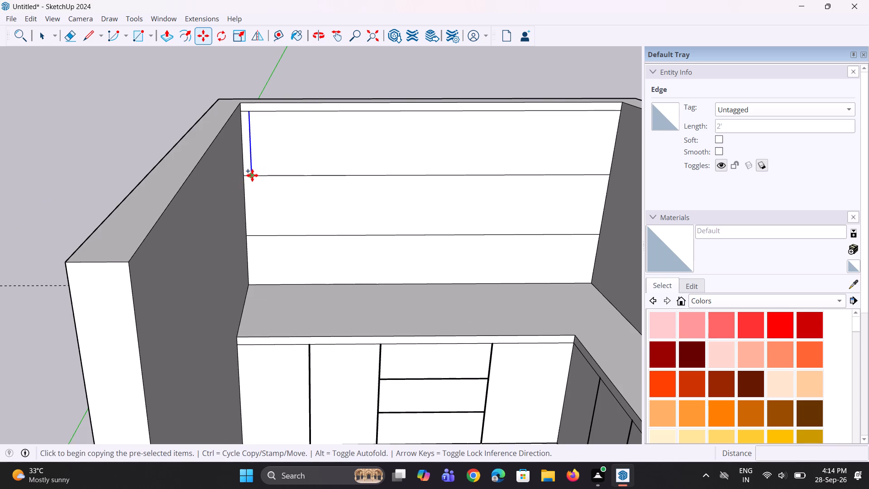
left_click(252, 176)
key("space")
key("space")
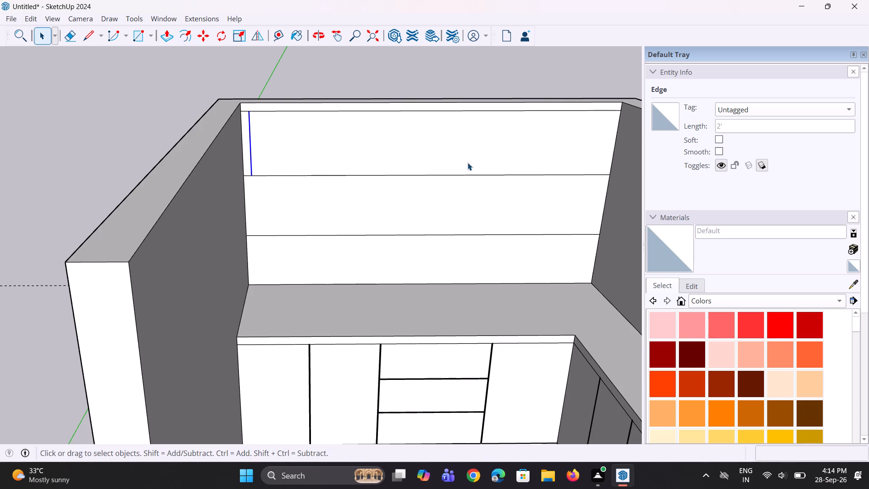
Copy the upper band's opposite vertical end edge, at the wall behind the side run, 3" inward along the back wall.
left_click(611, 163)
key("m")
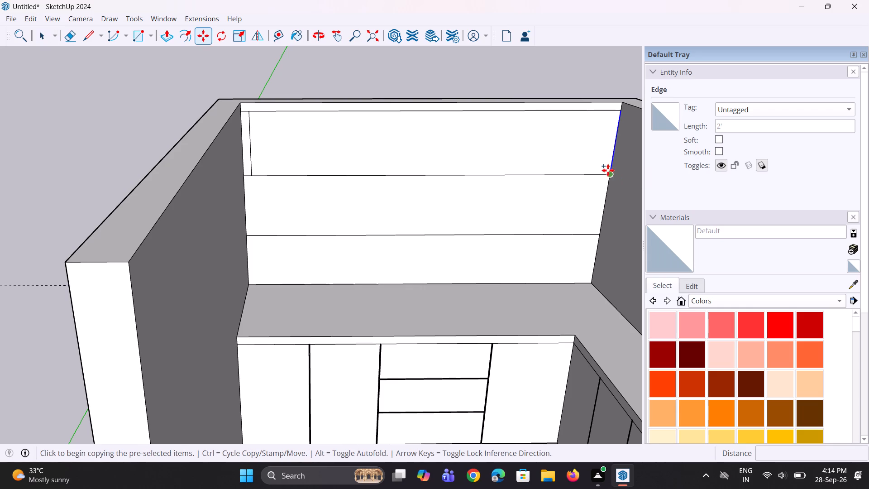
left_click(608, 172)
type("3\"")
key("Return")
key("space")
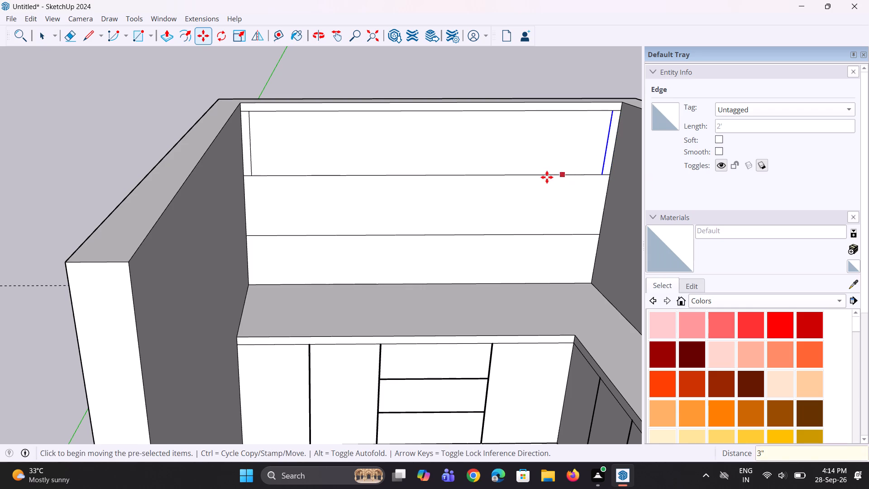
Copy the inset edge beside the side run across to the opposite inset edge, dividing the upper band into 5 equal panels.
key("m")
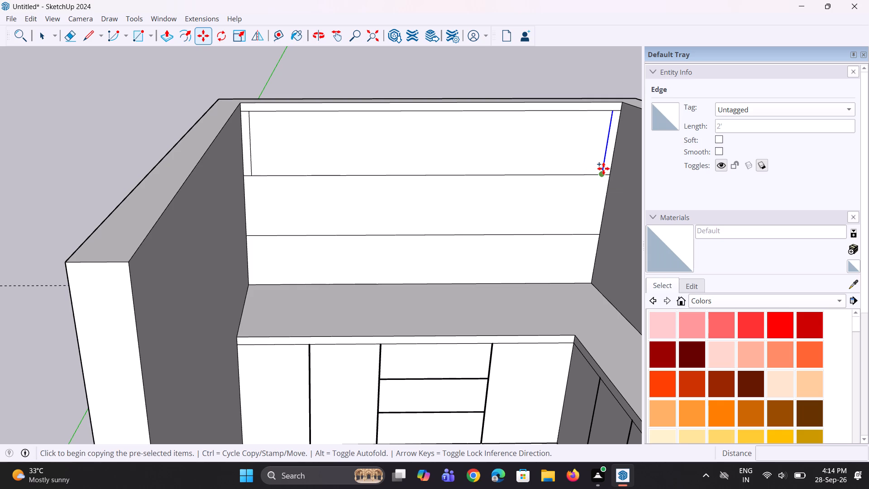
left_click(602, 173)
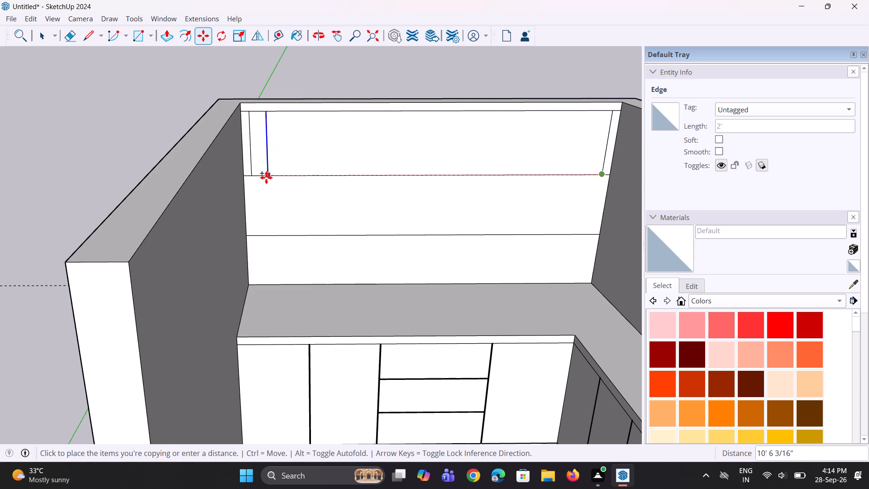
left_click(256, 178)
type("/5")
key("Return")
Examine the equal panels of the back wall's upper band from close up and from farther away.
middle_click_drag(336, 243, 315, 176)
scroll(318, 213, "up", 2)
middle_click_drag(289, 220, 302, 241)
scroll(310, 139, "up", 2)
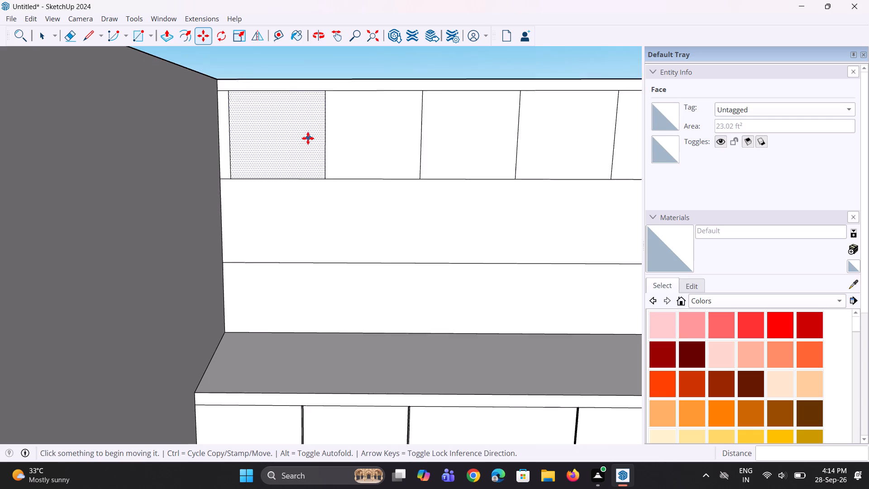
scroll(291, 144, "up", 1)
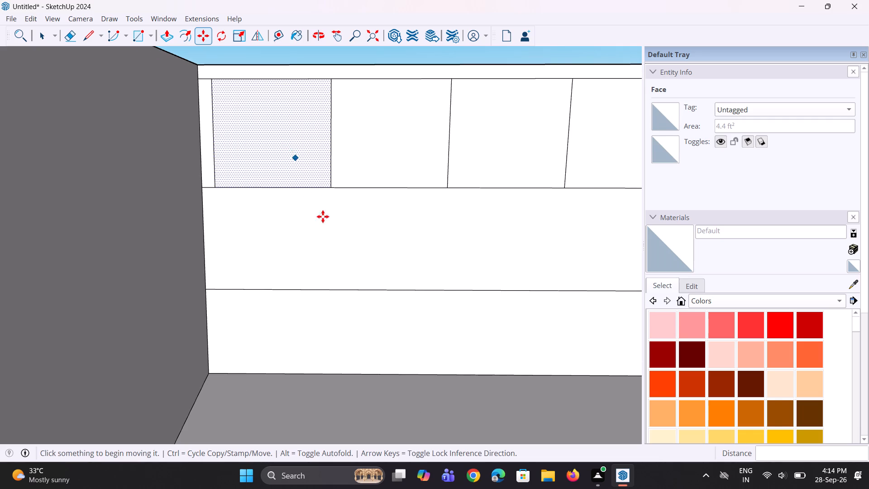
scroll(323, 218, "down", 8)
middle_click_drag(324, 221, 325, 240)
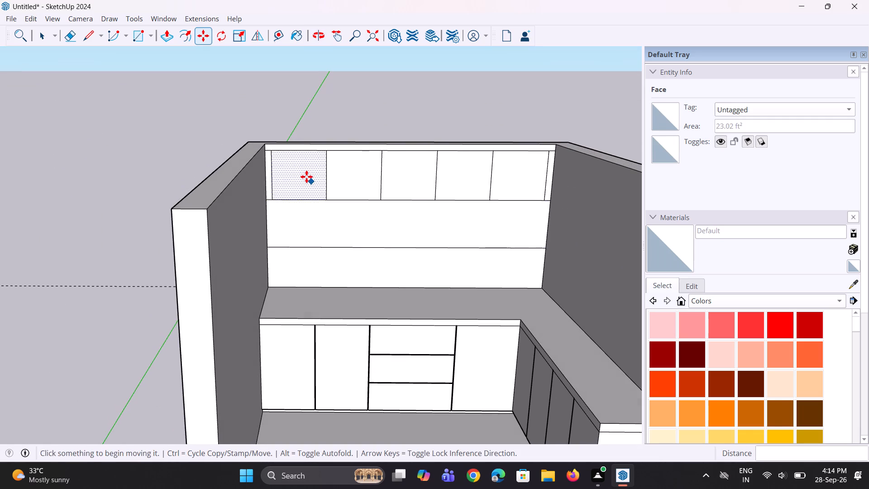
scroll(303, 174, "up", 4)
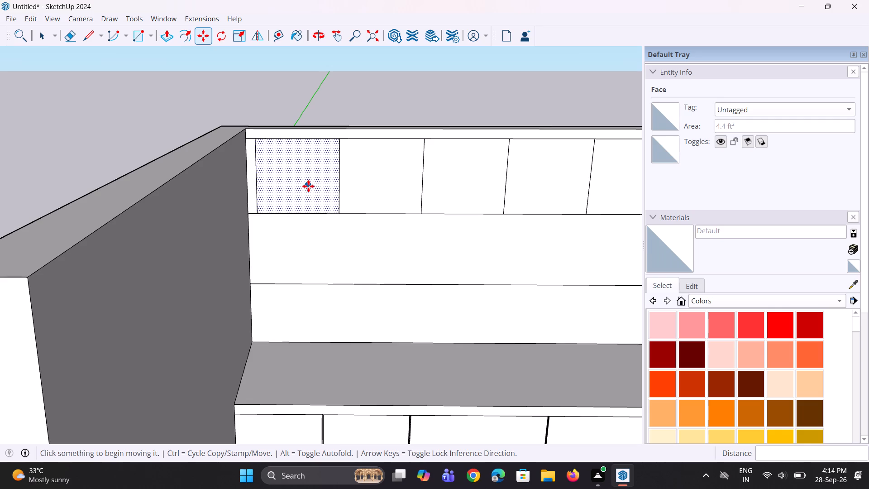
Copy the two upper-band divider lines nearest the wall without cabinets straight down 2' into the band below.
key("space")
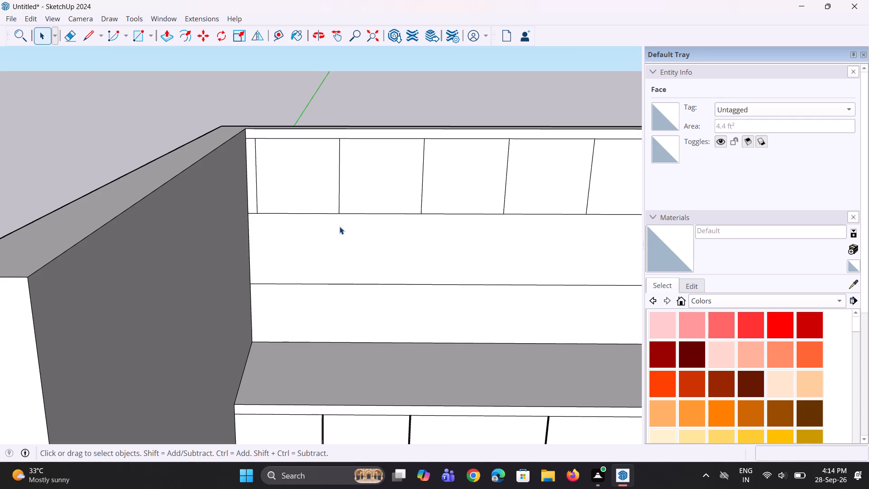
left_click(339, 210)
key("m")
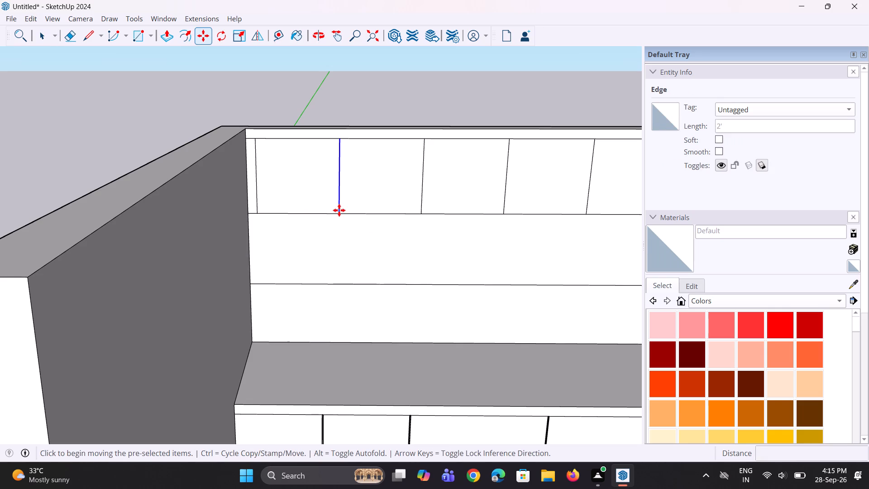
left_click(339, 216)
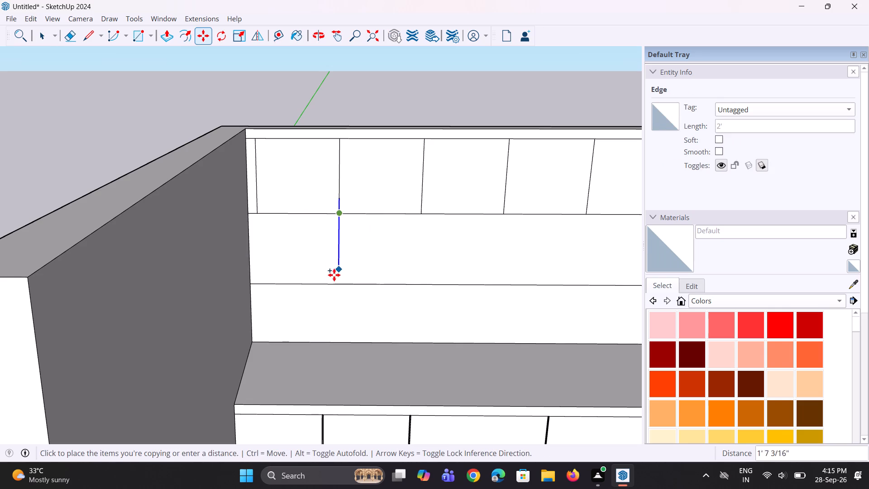
left_click(334, 283)
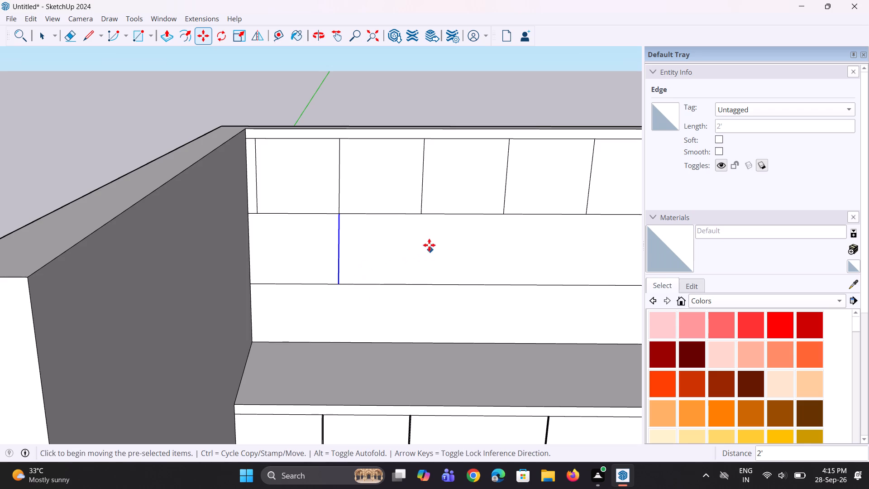
key("space")
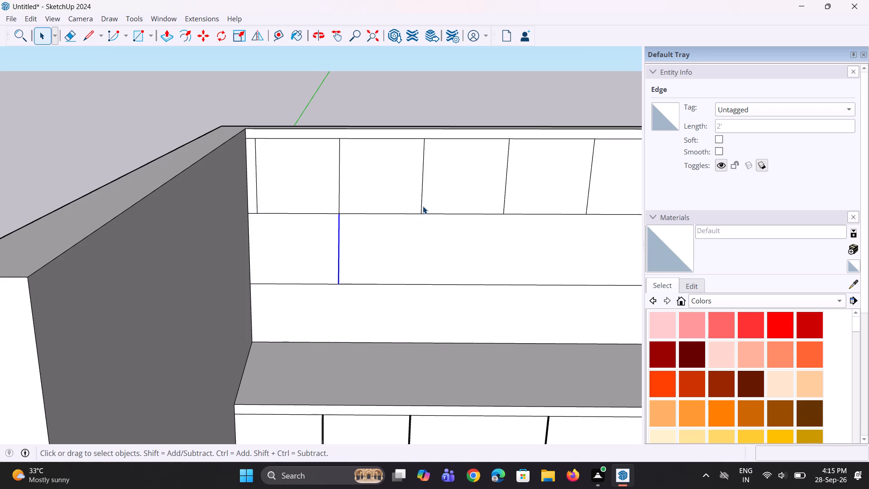
left_click(422, 203)
key("m")
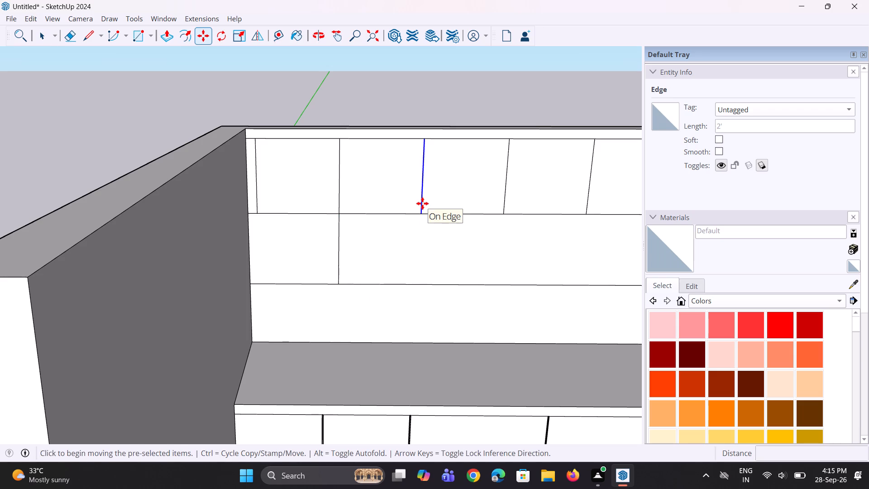
left_click(420, 216)
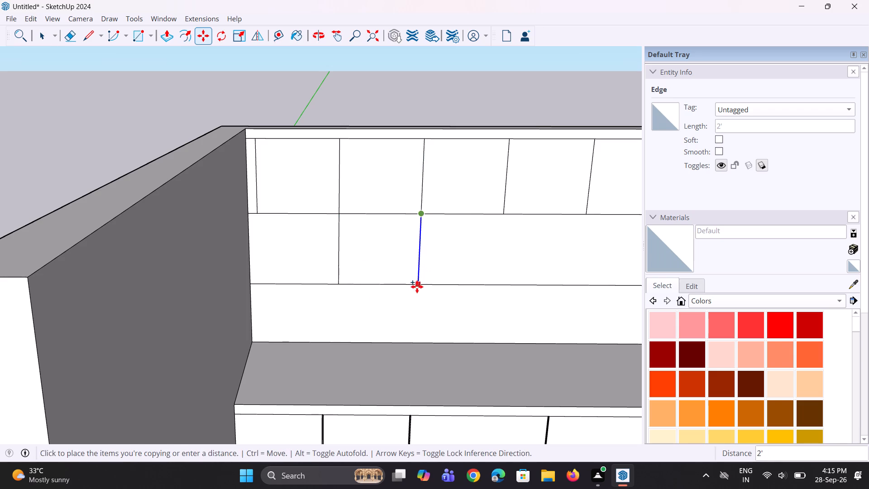
left_click(416, 287)
Copy the upper band's inset edge beside the side-run wall straight down 2' into the second band.
scroll(399, 268, "down", 5)
key("space")
key("space")
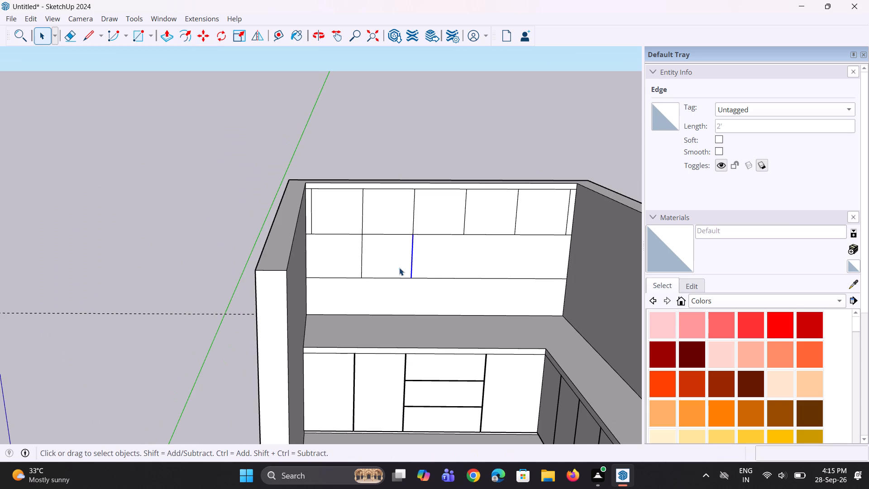
scroll(536, 224, "up", 2)
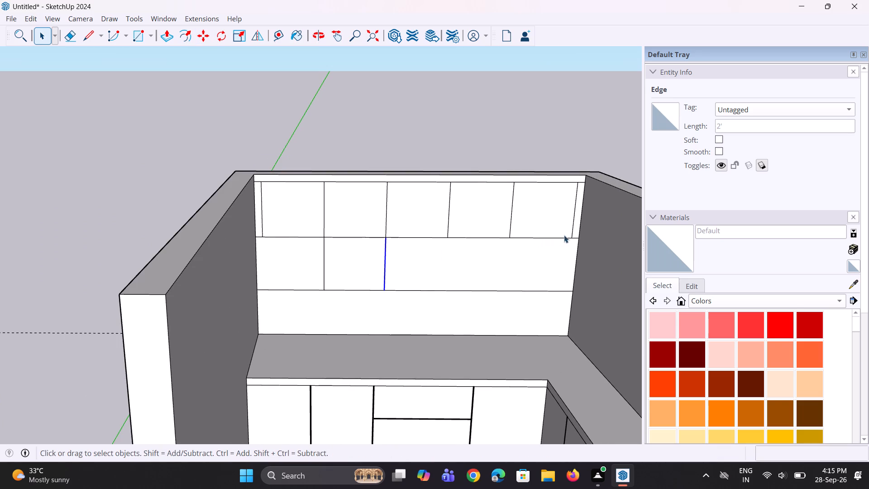
left_click(572, 234)
key("m")
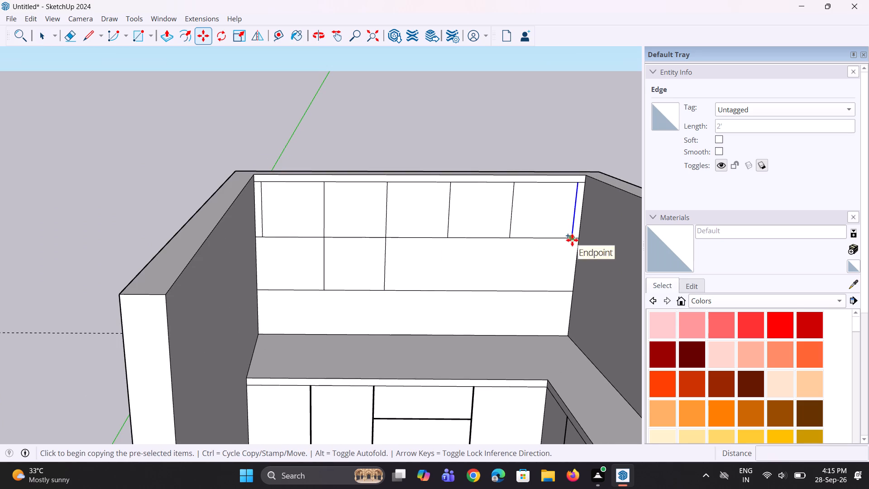
left_click(572, 240)
left_click(565, 293)
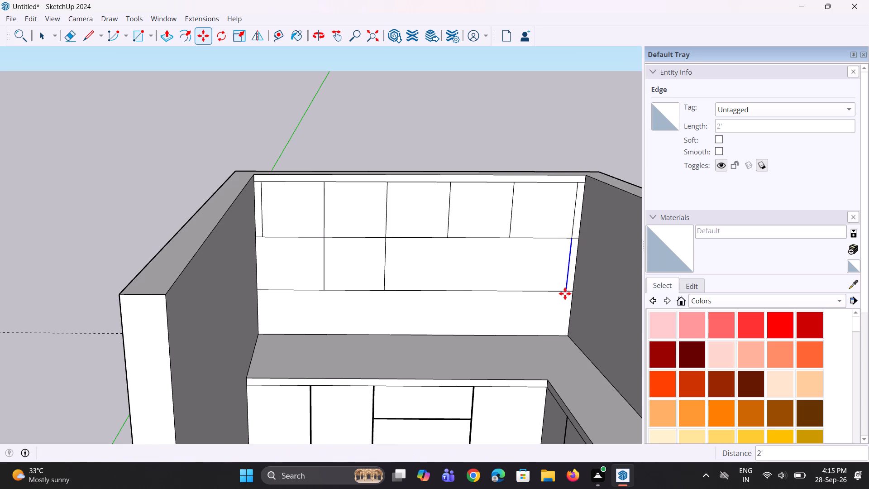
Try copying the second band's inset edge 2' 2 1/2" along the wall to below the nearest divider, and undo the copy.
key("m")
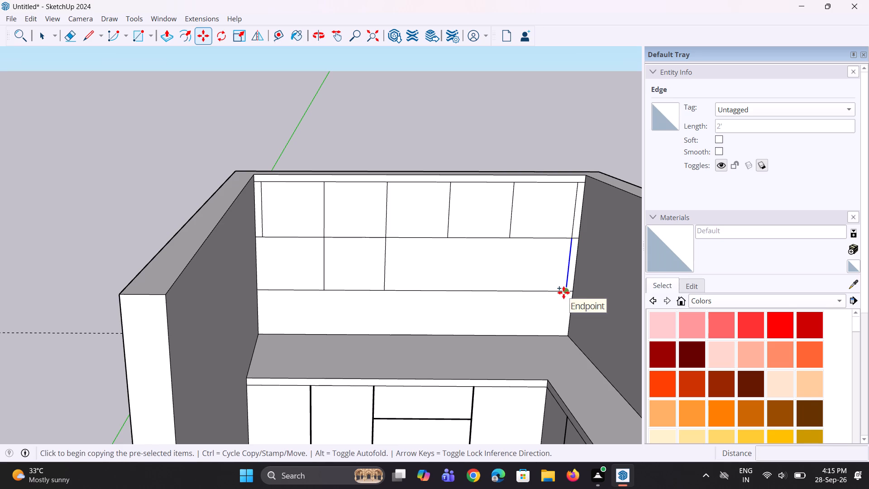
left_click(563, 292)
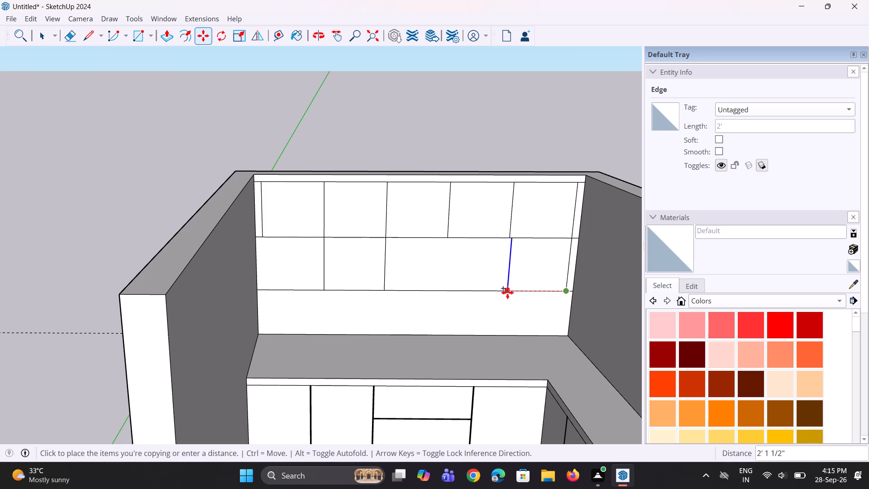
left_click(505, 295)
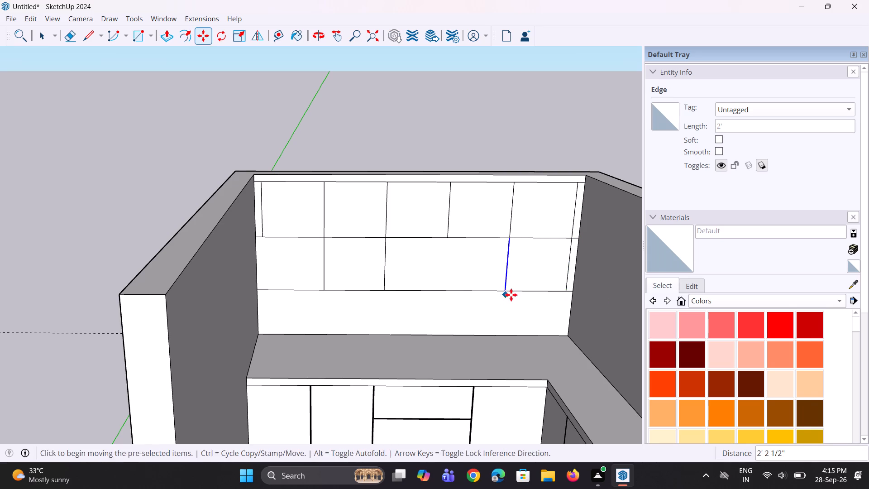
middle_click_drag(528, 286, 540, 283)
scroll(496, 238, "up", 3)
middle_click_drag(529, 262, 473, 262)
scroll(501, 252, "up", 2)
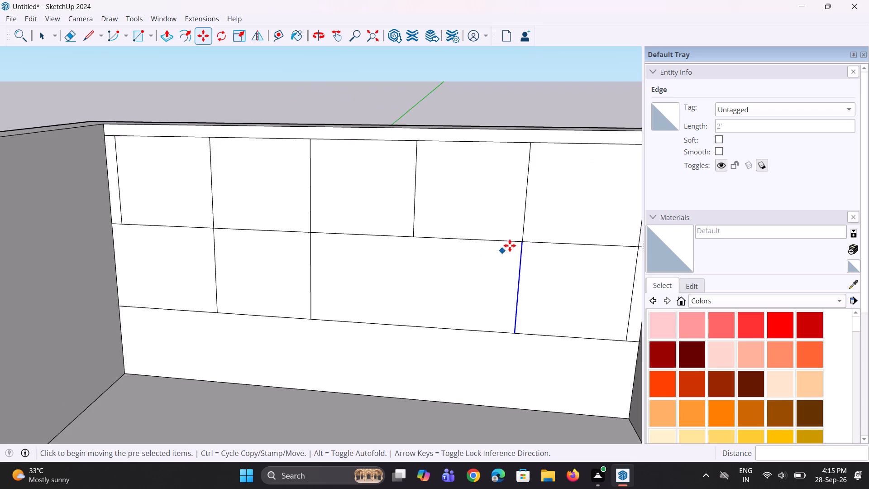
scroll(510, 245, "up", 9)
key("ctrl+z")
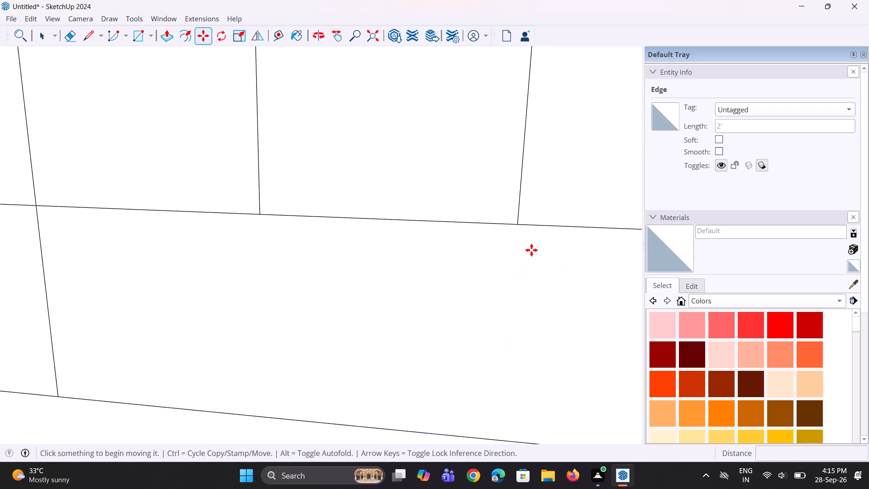
Copy the upper band's divider nearest the side run about 1' 11 5/8" straight down into the second band.
key("space")
left_click(519, 213)
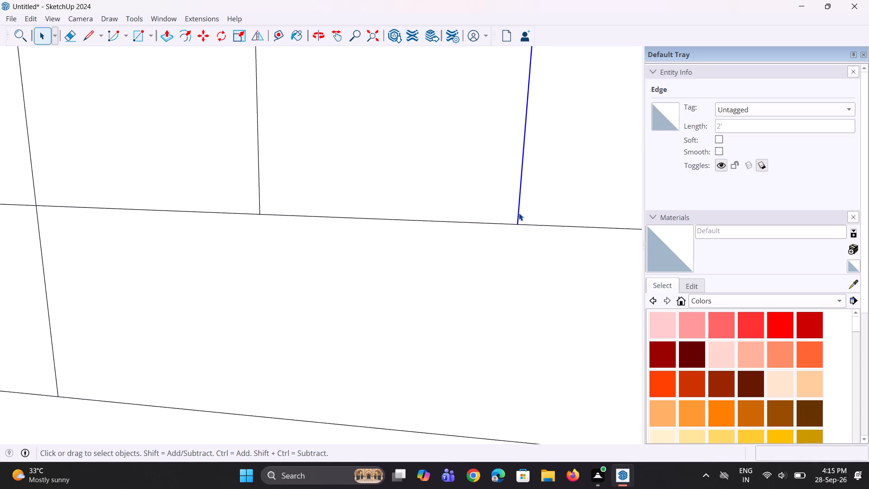
key("m")
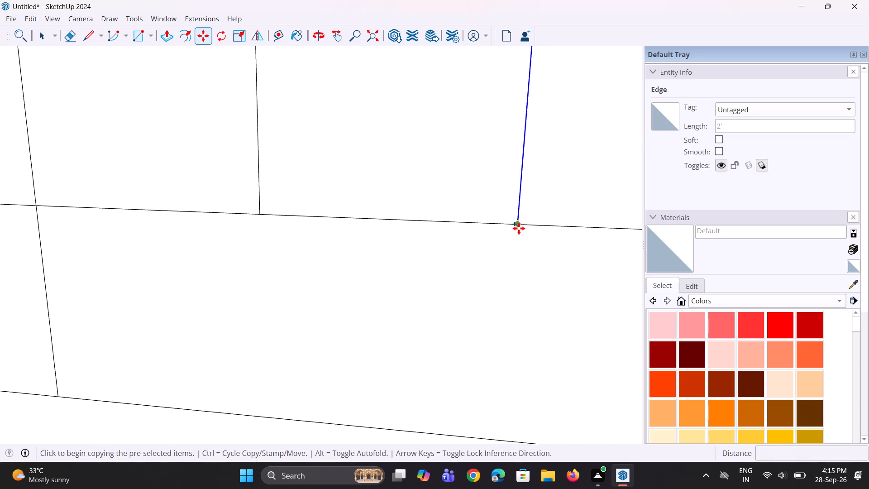
left_click(519, 228)
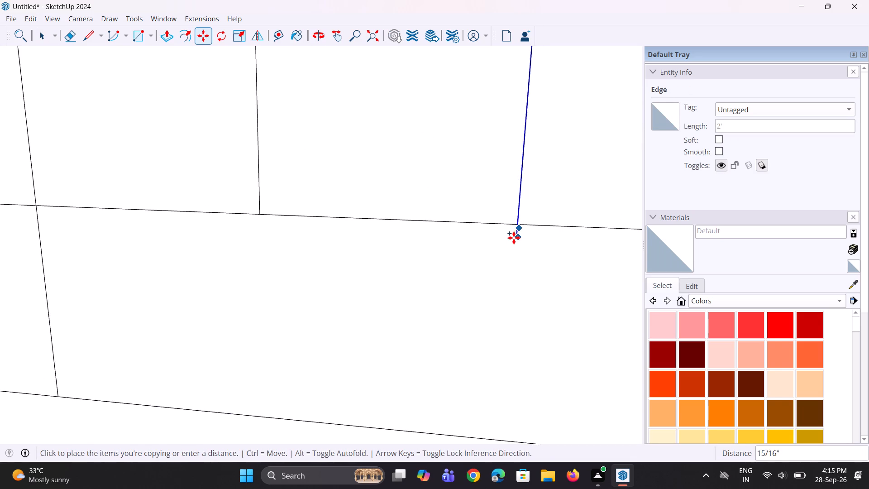
scroll(511, 287, "down", 9)
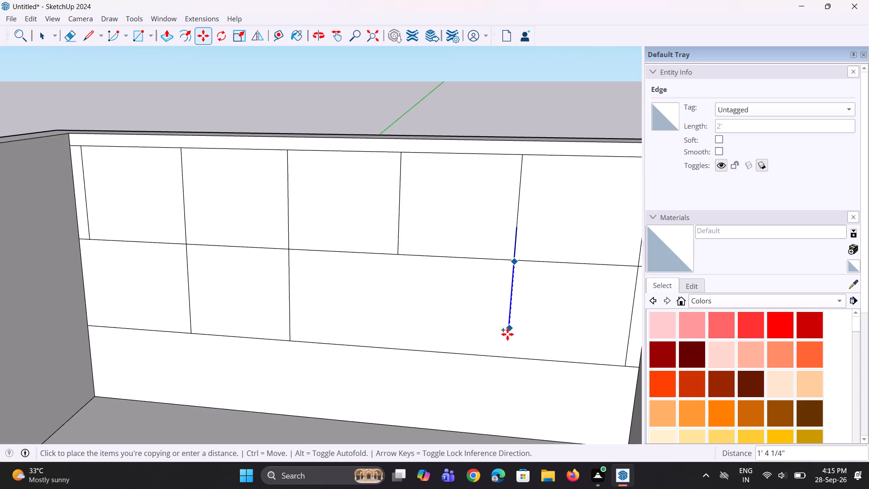
left_click(506, 357)
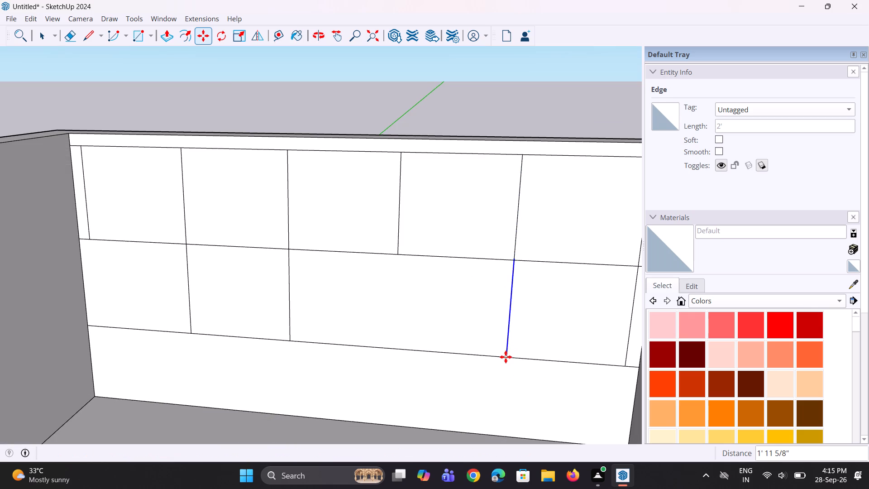
key("space")
key("space")
Examine the panel layout of both back-wall bands above the countertop from several distances and angles.
middle_click_drag(476, 326, 489, 323)
scroll(423, 288, "down", 4)
middle_click_drag(397, 284, 409, 291)
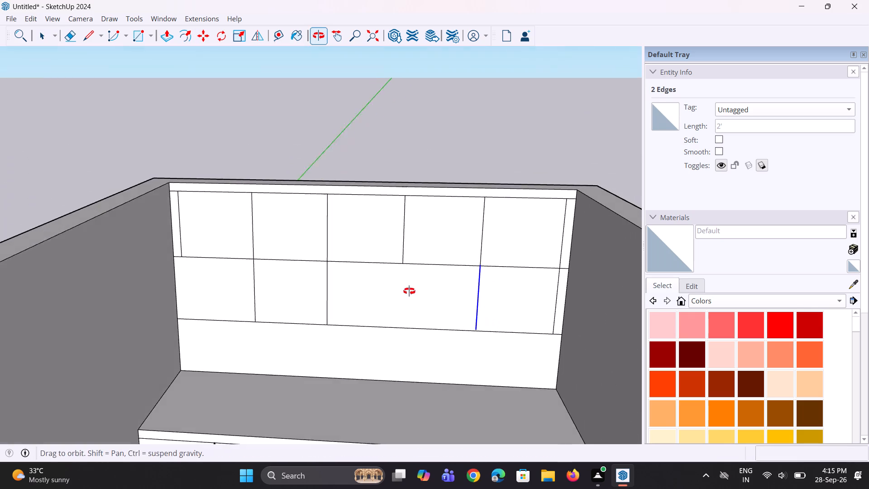
middle_click_drag(409, 291, 416, 296)
scroll(416, 296, "down", 5)
middle_click_drag(411, 290, 416, 252)
scroll(426, 267, "up", 1)
scroll(383, 255, "down", 3)
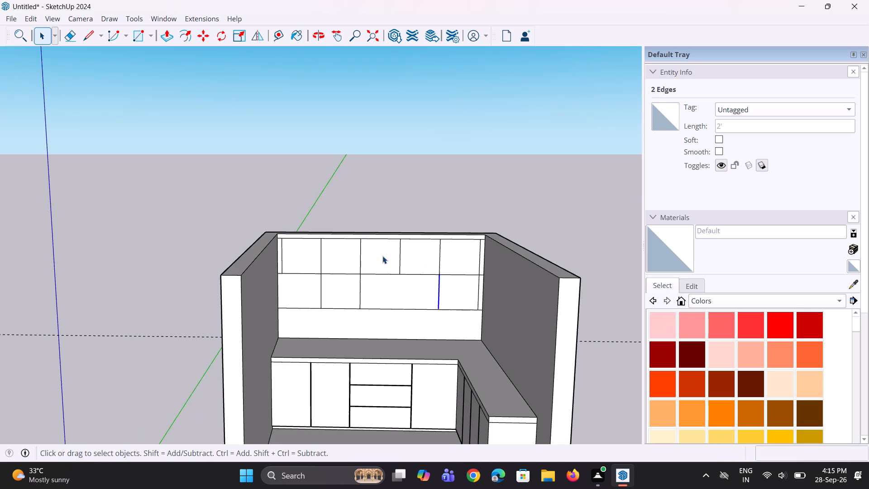
middle_click_drag(394, 283, 406, 288)
scroll(398, 312, "up", 5)
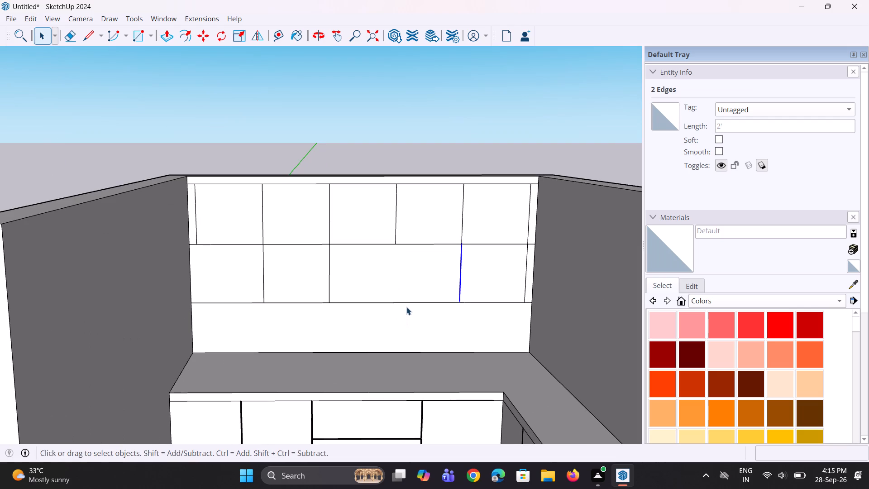
middle_click(386, 295)
scroll(387, 292, "down", 3)
middle_click_drag(381, 291, 369, 286)
scroll(369, 286, "down", 2)
scroll(310, 328, "up", 3)
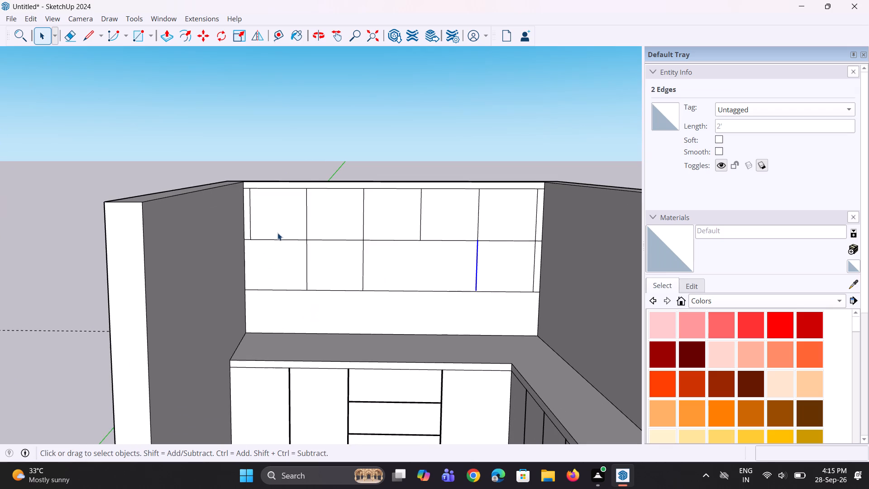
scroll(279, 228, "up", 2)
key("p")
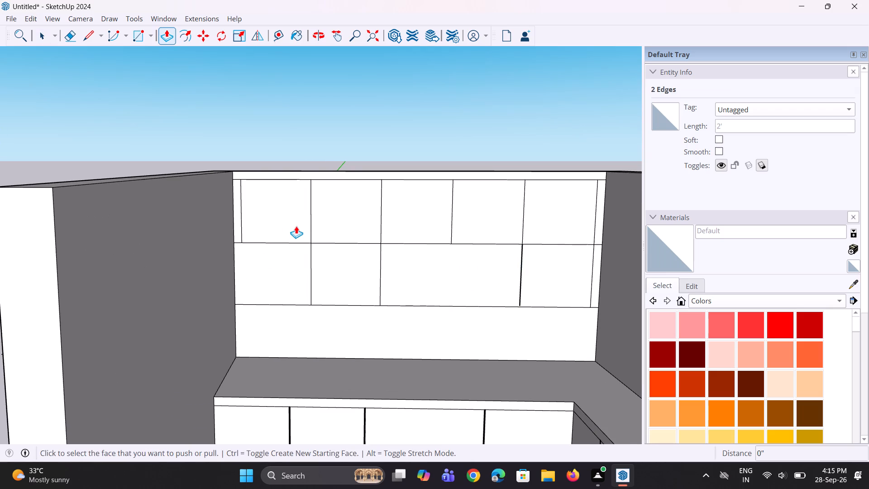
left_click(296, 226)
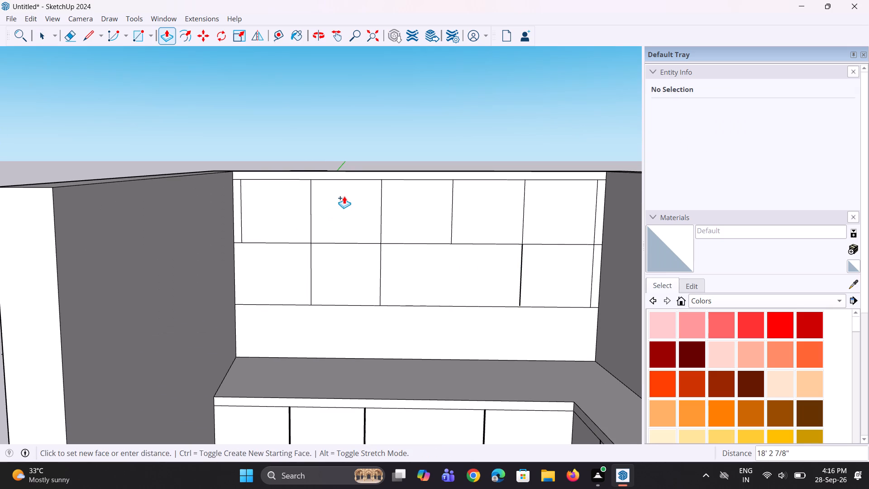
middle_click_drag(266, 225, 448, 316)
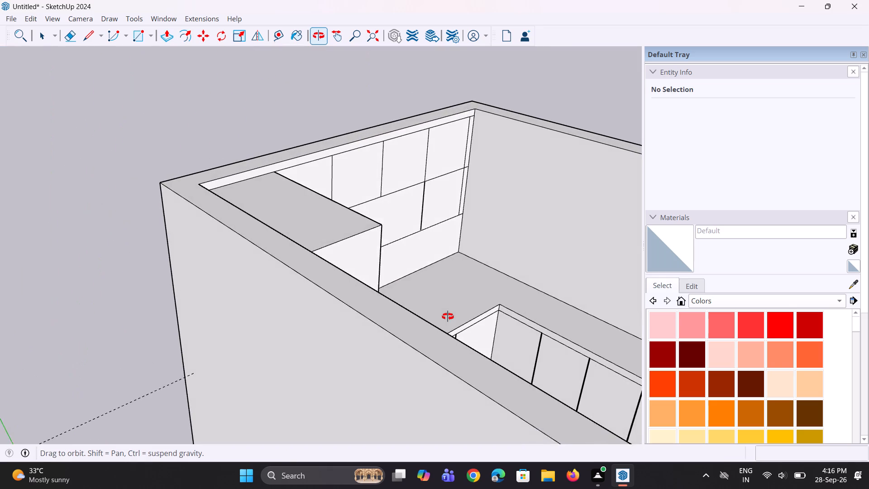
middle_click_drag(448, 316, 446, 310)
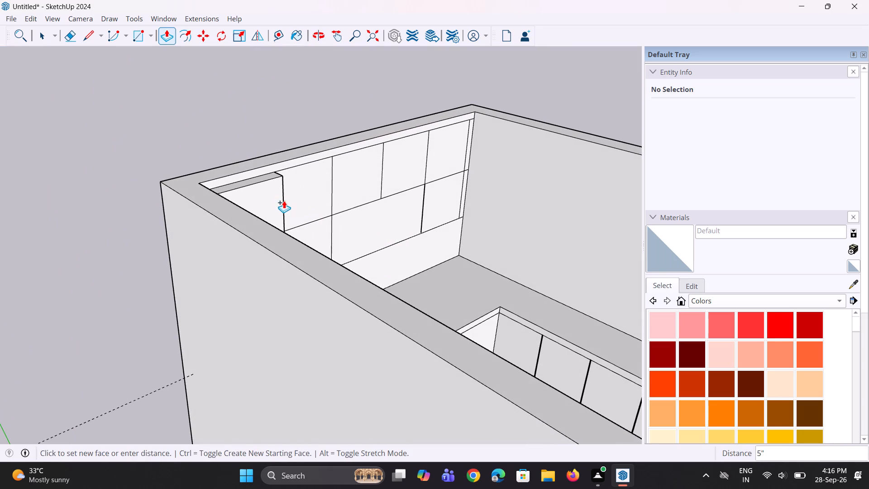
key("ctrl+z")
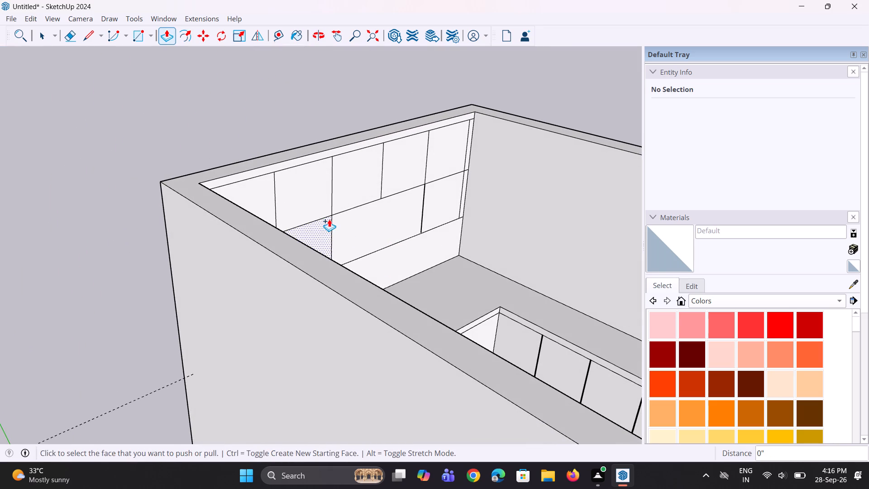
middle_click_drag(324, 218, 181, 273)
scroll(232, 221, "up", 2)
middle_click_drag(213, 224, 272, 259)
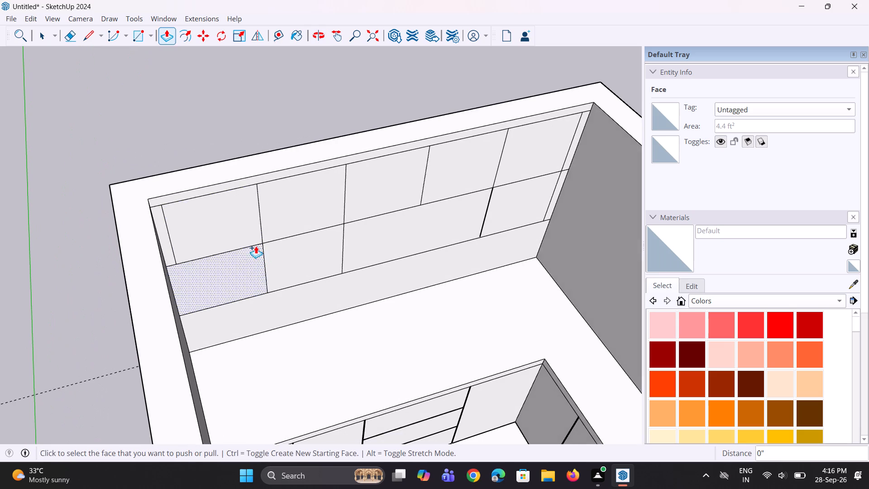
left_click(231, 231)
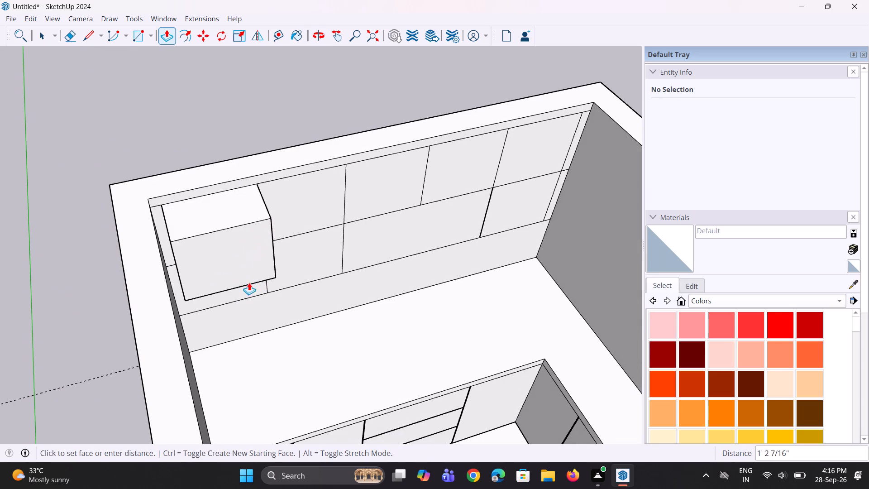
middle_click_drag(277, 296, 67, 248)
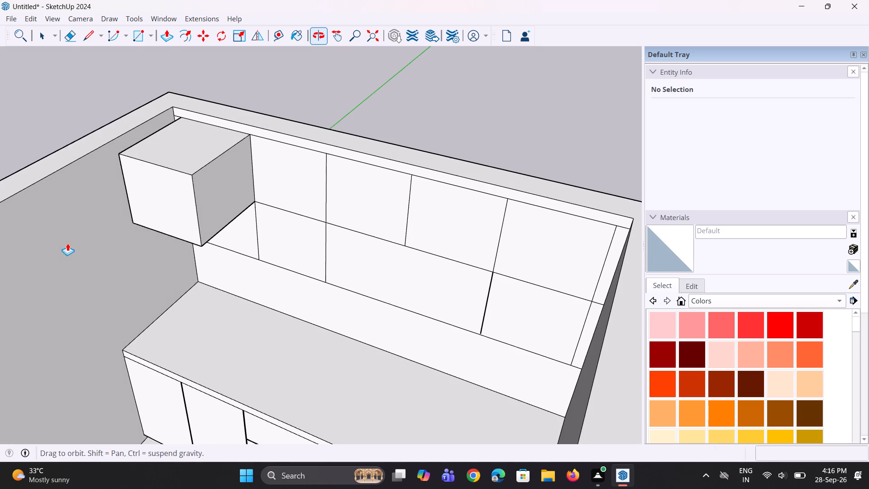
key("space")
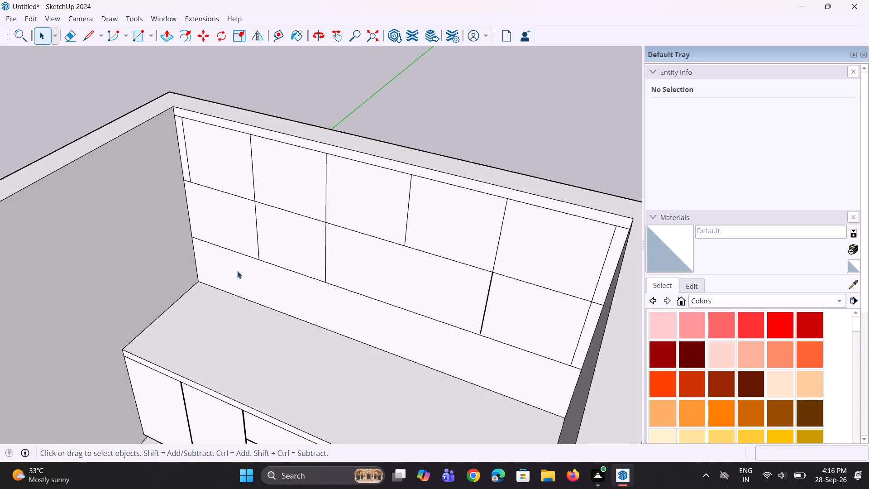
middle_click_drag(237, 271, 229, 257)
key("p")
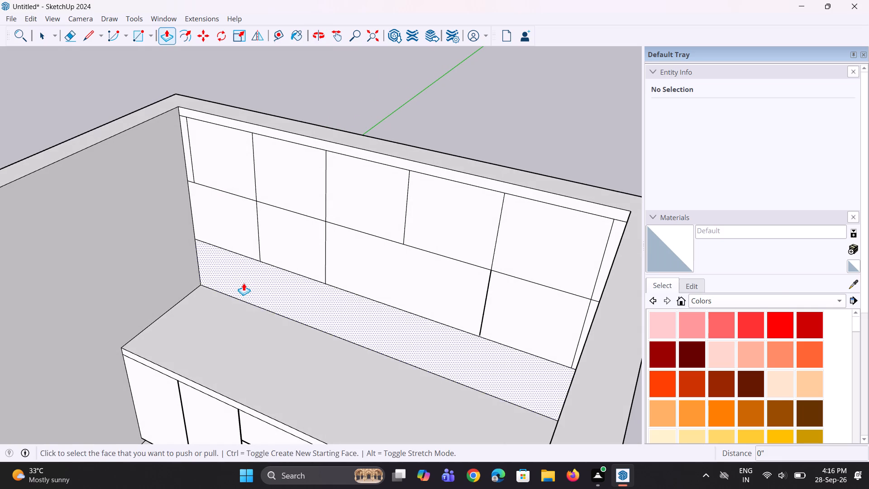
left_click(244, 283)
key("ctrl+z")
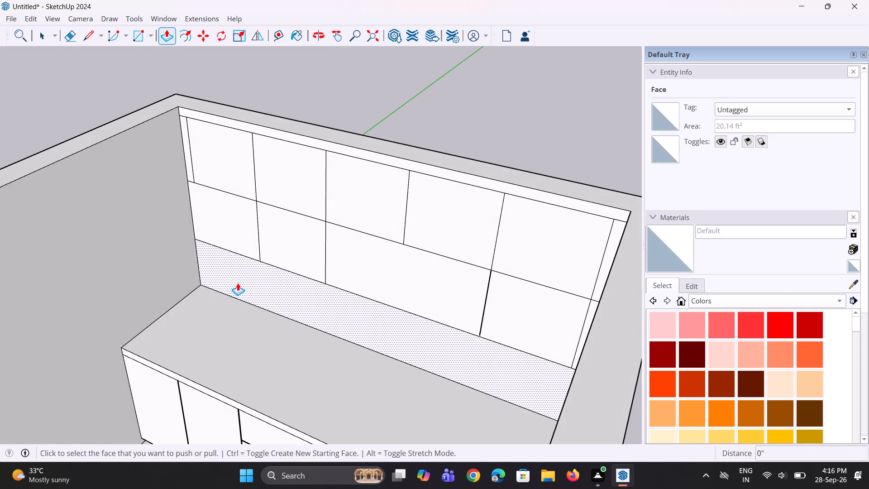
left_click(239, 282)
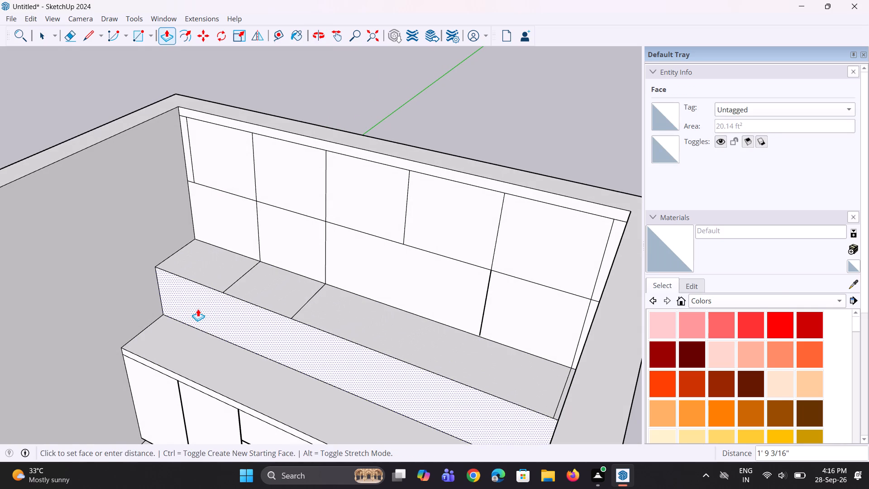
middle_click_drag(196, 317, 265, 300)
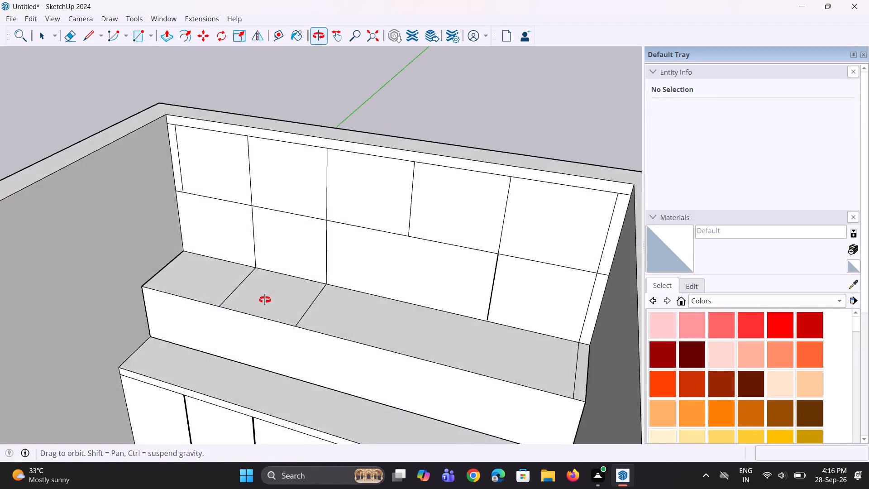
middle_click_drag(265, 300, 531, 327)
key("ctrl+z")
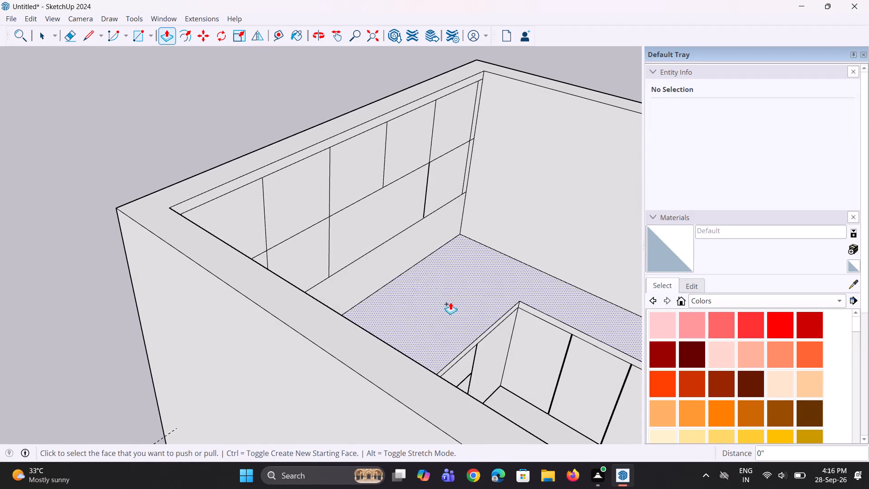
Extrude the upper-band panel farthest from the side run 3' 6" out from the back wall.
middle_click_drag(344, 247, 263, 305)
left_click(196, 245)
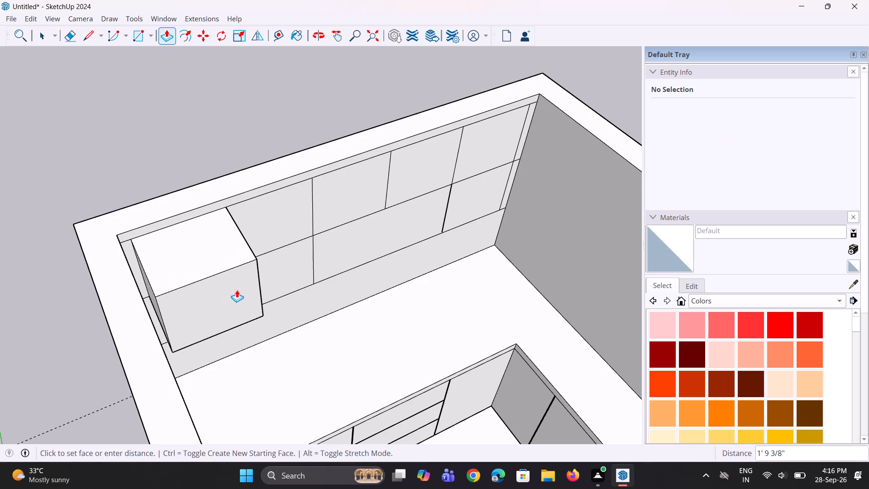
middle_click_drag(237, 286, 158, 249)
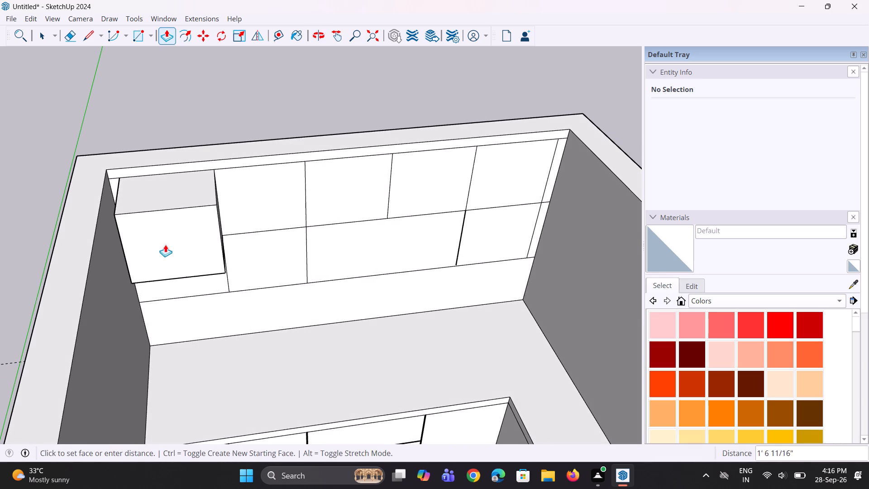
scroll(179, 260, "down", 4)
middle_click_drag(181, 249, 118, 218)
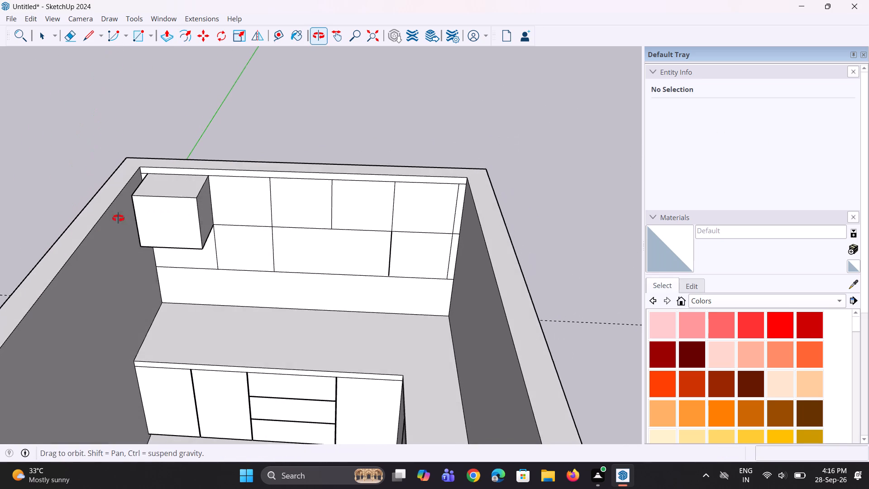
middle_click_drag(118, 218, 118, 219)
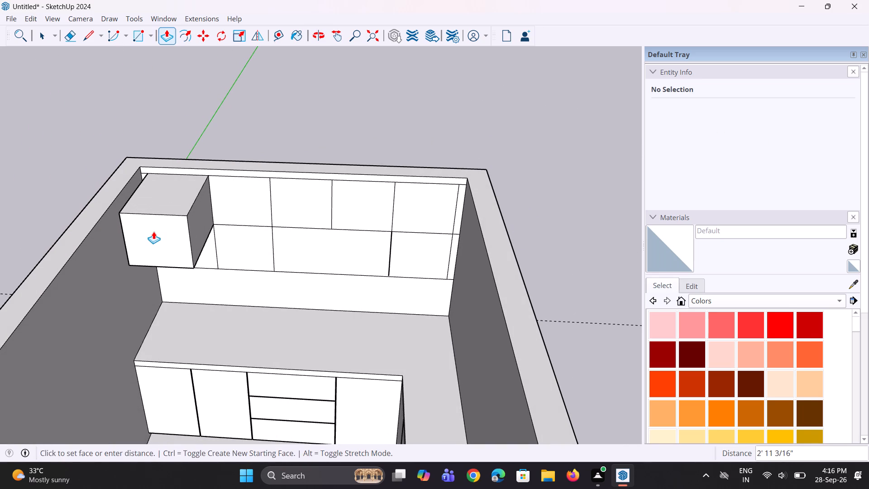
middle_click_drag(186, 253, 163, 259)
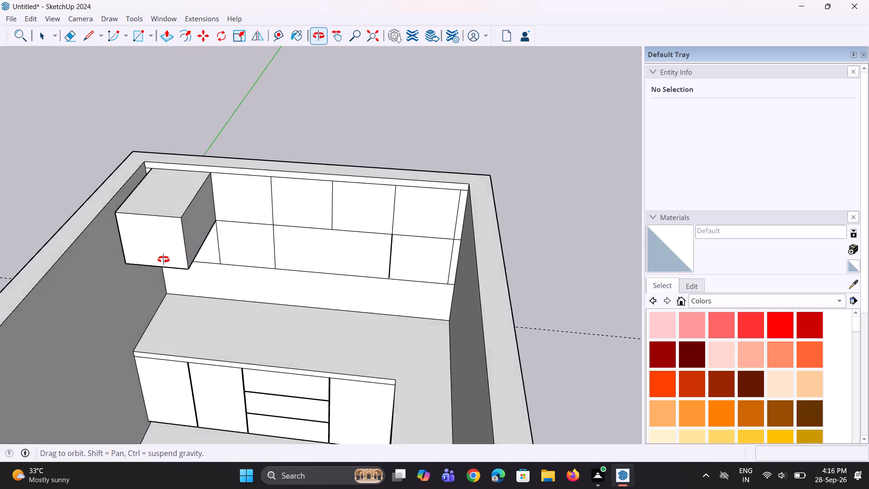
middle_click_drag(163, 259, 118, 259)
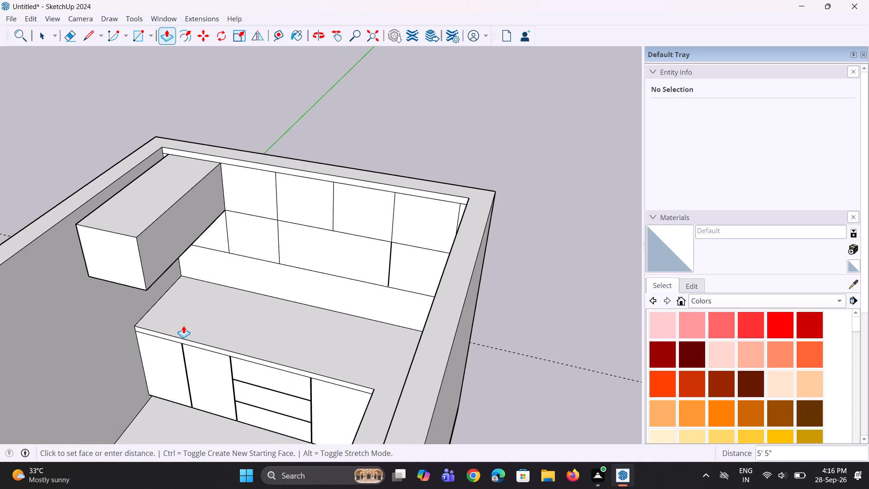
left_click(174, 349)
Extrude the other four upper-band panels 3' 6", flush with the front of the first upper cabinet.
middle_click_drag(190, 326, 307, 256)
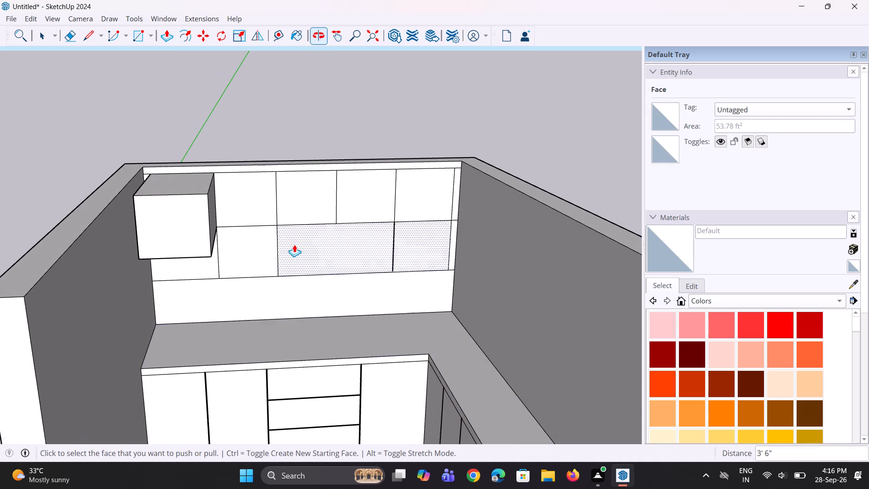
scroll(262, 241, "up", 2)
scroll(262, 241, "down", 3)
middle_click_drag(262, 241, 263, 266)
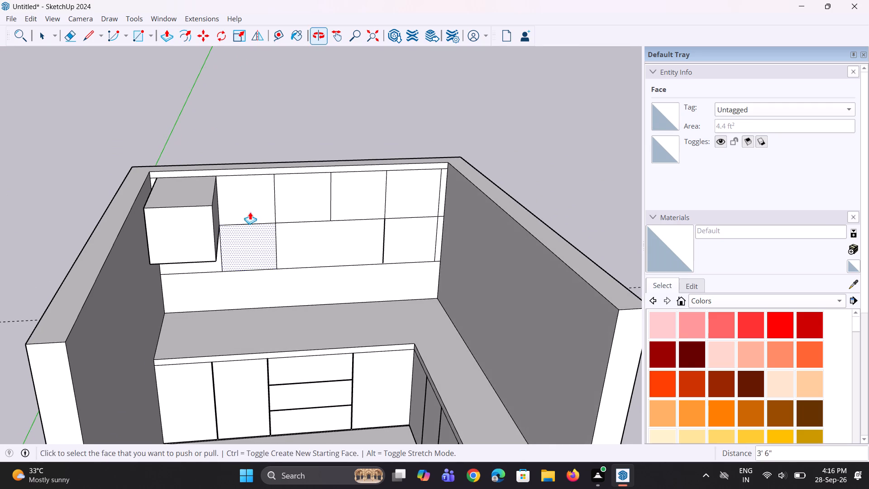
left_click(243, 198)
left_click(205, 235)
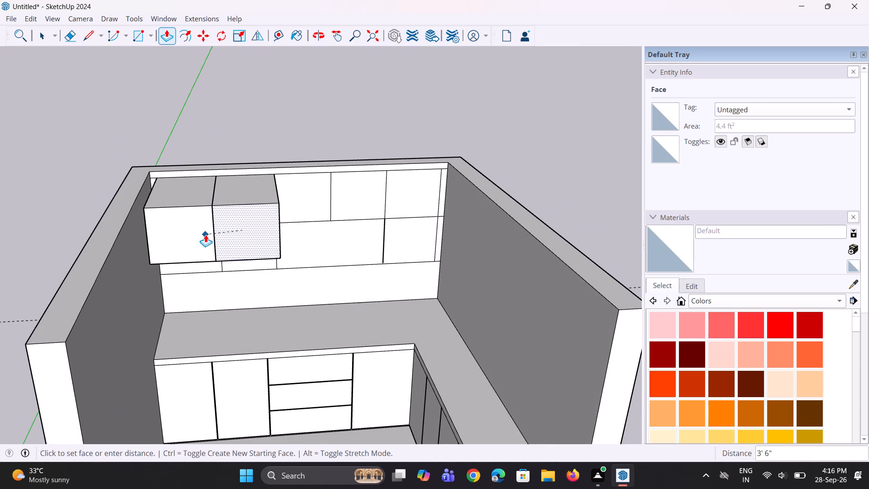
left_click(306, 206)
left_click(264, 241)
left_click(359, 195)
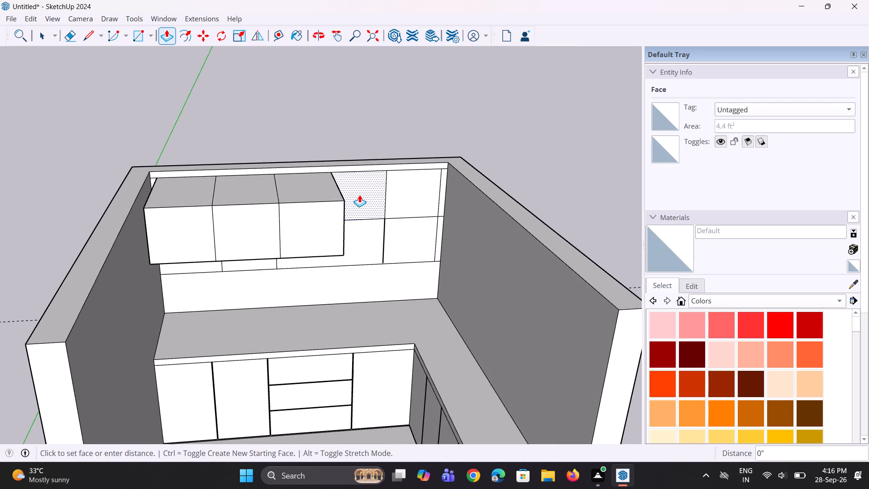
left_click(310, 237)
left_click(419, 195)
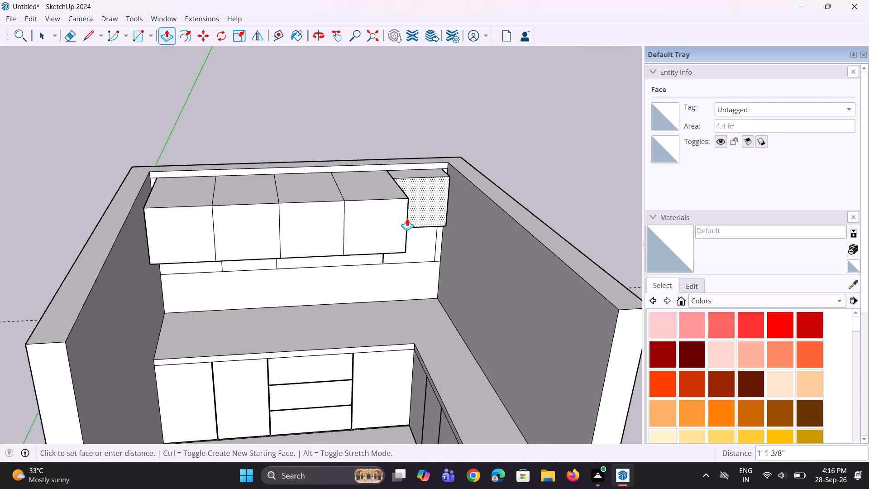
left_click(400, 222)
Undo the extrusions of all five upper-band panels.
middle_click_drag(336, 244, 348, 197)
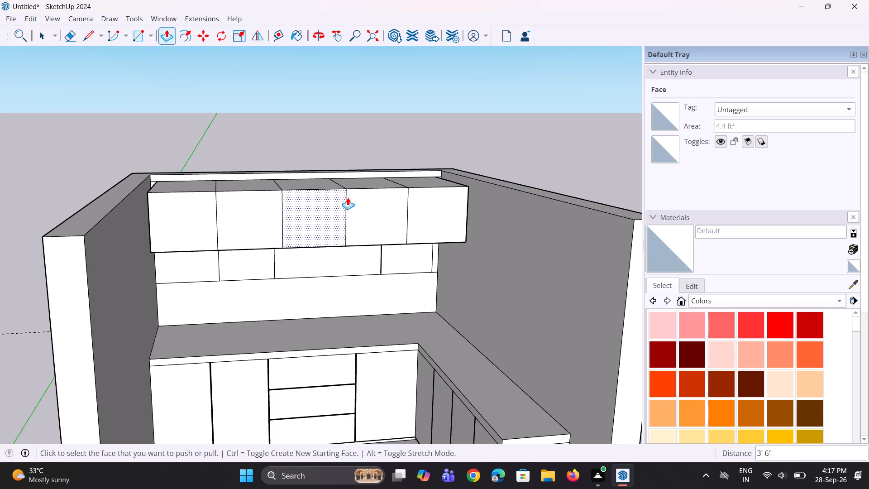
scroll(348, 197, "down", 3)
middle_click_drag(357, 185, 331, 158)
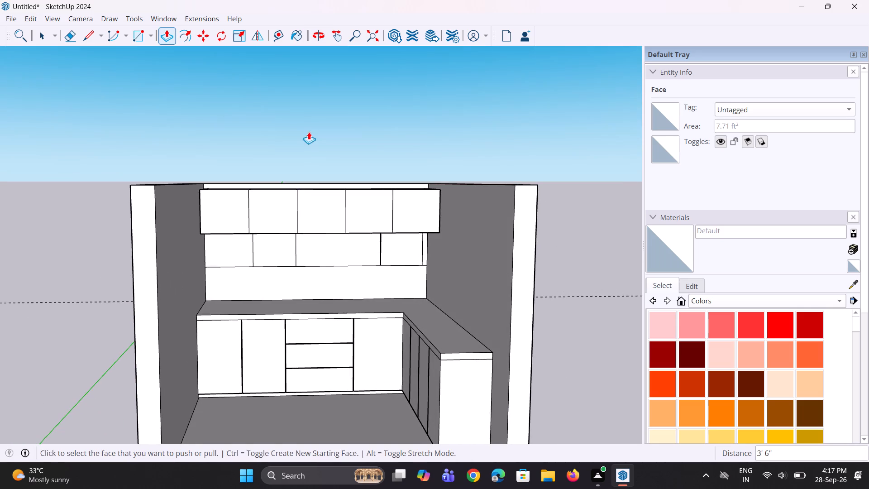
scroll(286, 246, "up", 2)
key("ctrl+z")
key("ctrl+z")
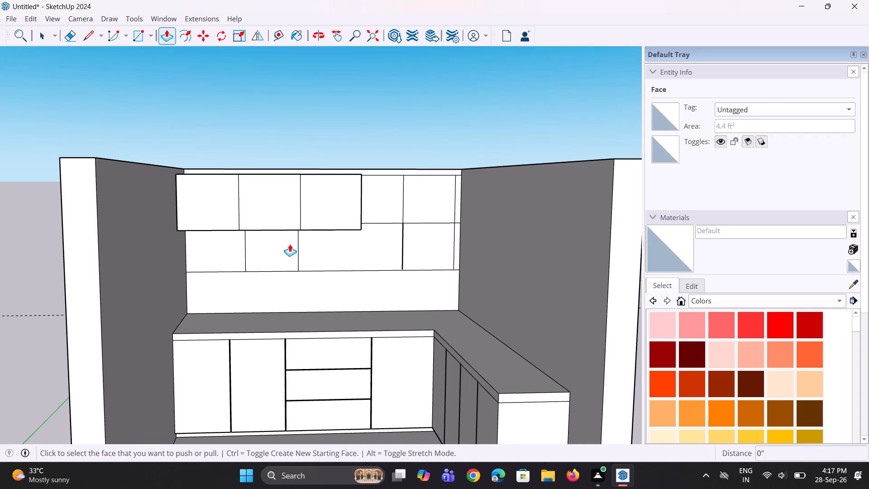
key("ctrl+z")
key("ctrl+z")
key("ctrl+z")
Extrude all five upper-band panels 2' out from the back wall, starting with the one farthest from the side run.
middle_click_drag(266, 249, 332, 331, "ctrl")
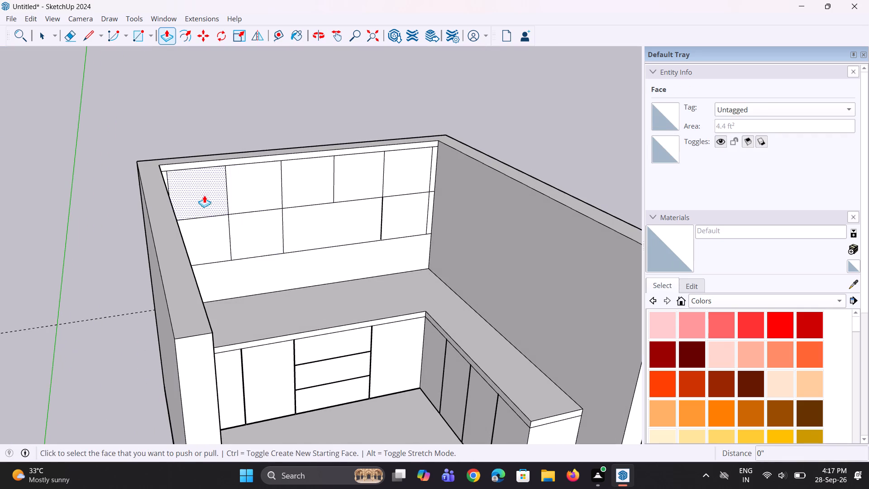
left_click(202, 194)
key("2")
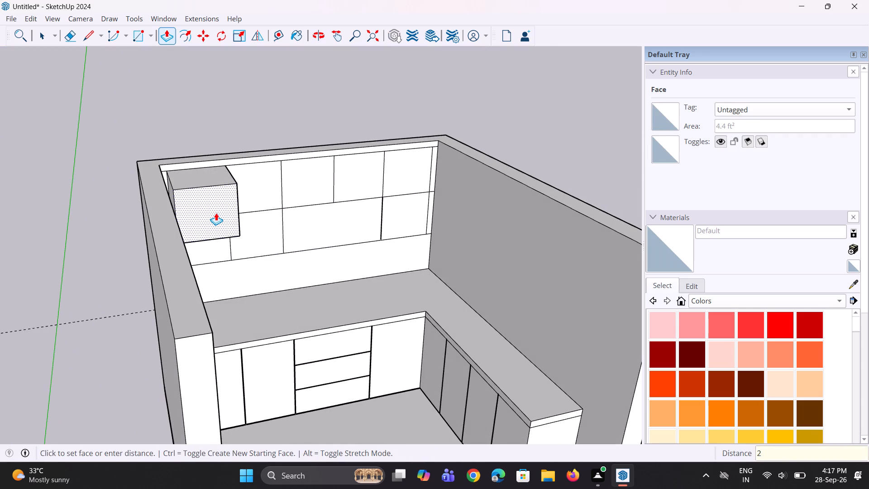
key("apostrophe")
key("Return")
double_click(251, 177)
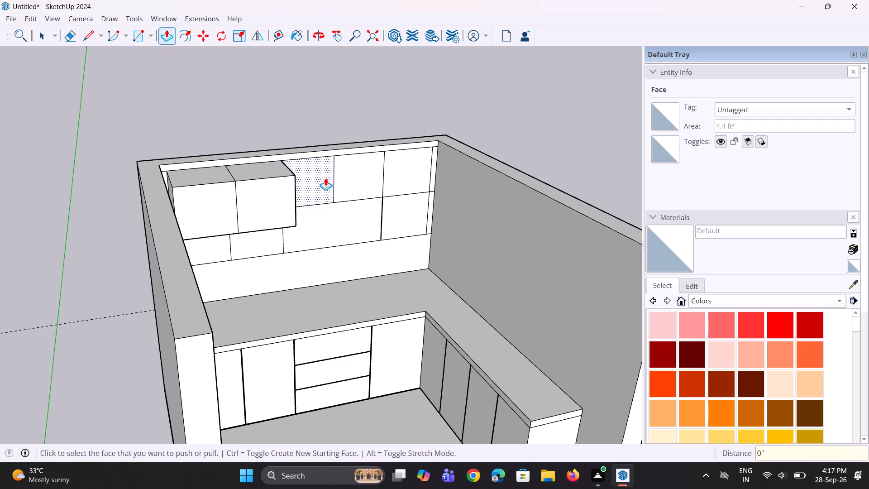
double_click(301, 178)
double_click(358, 178)
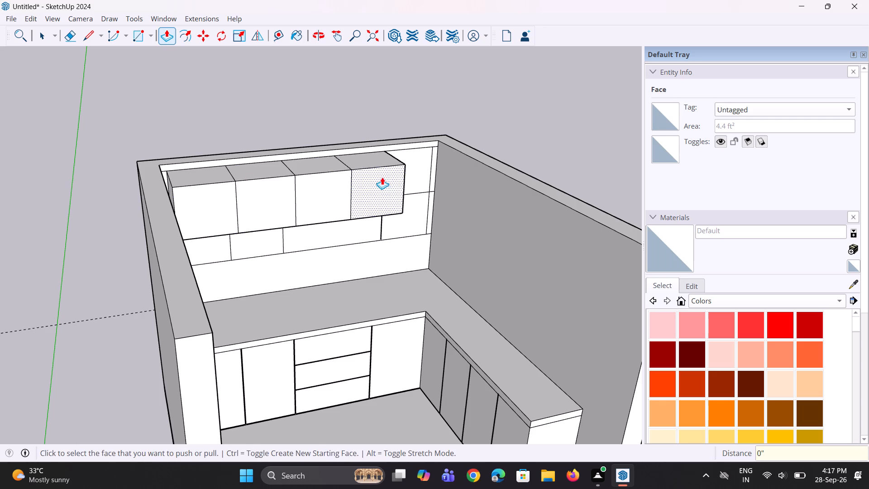
double_click(414, 178)
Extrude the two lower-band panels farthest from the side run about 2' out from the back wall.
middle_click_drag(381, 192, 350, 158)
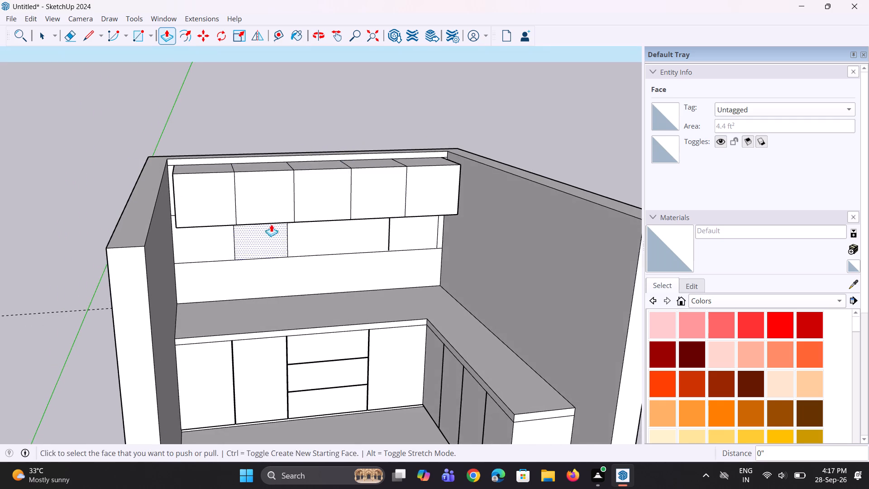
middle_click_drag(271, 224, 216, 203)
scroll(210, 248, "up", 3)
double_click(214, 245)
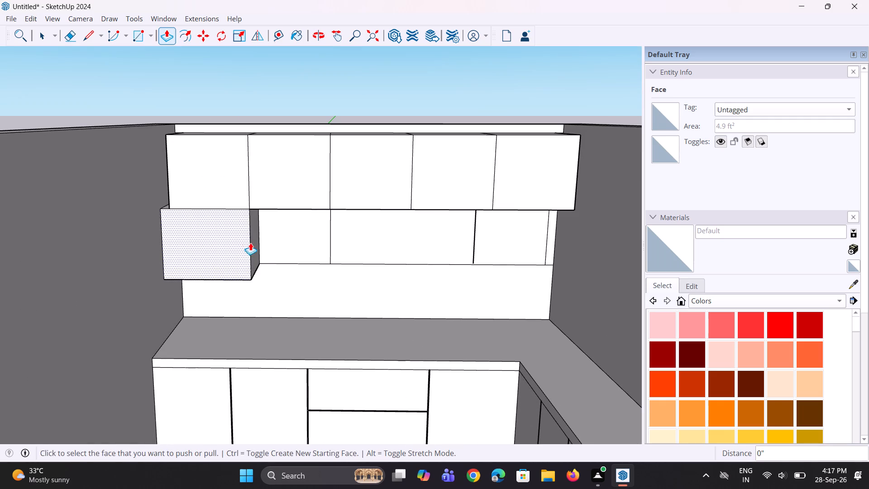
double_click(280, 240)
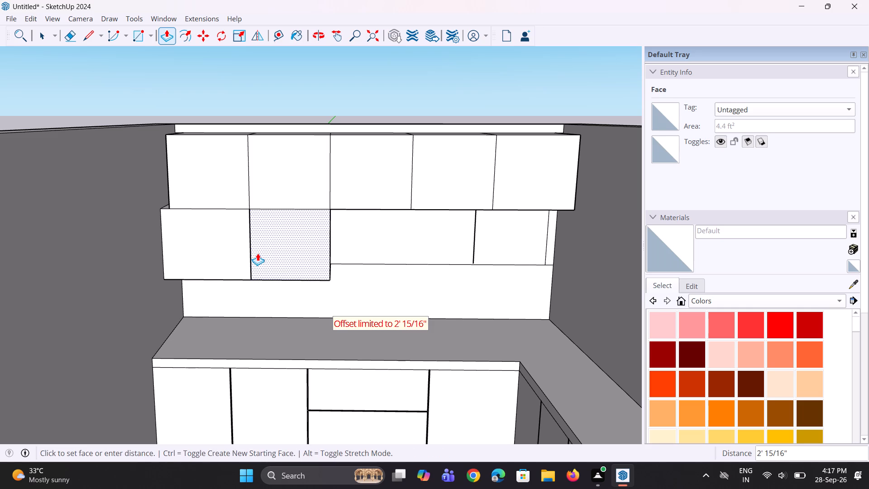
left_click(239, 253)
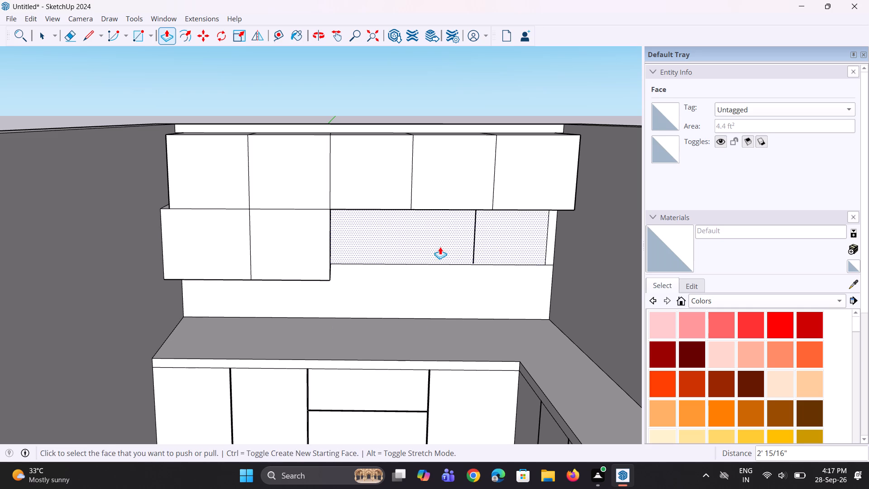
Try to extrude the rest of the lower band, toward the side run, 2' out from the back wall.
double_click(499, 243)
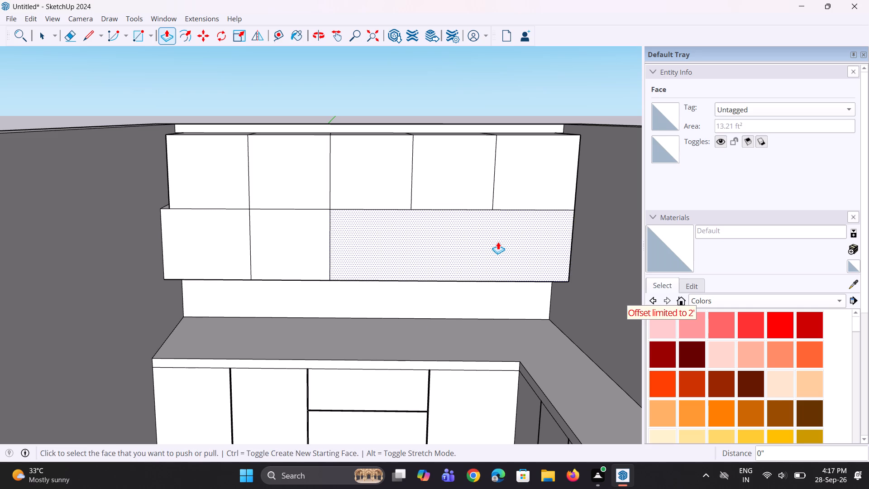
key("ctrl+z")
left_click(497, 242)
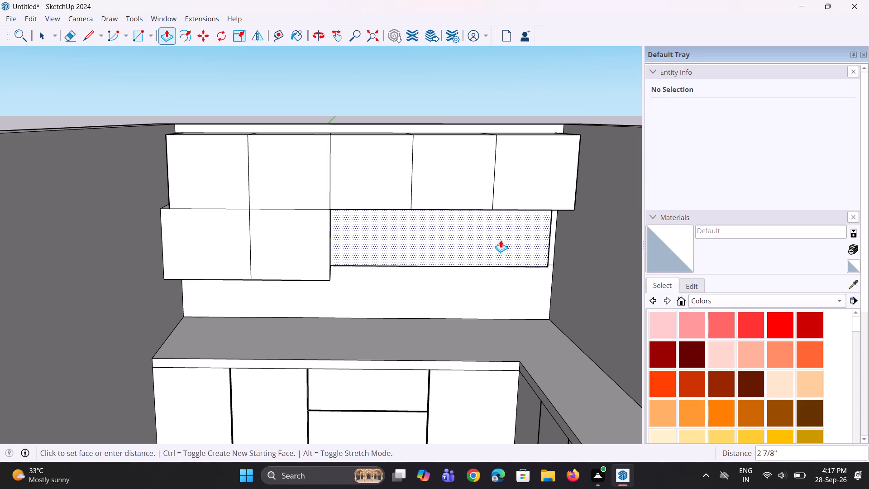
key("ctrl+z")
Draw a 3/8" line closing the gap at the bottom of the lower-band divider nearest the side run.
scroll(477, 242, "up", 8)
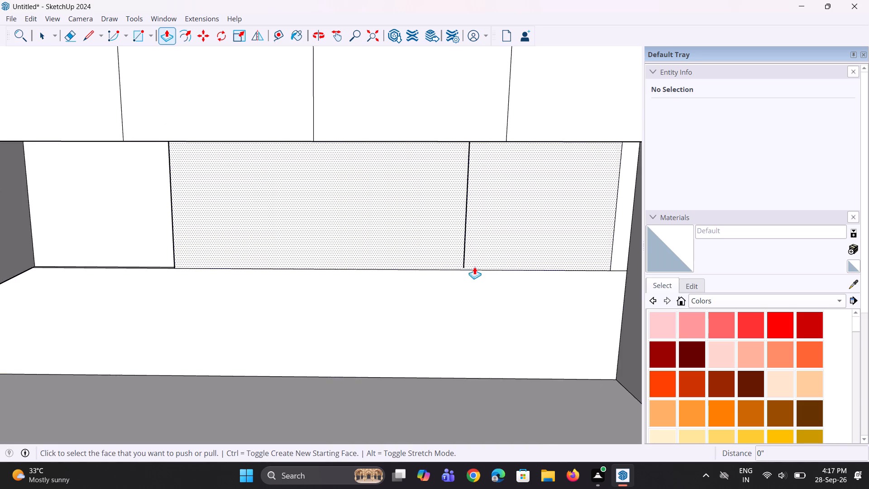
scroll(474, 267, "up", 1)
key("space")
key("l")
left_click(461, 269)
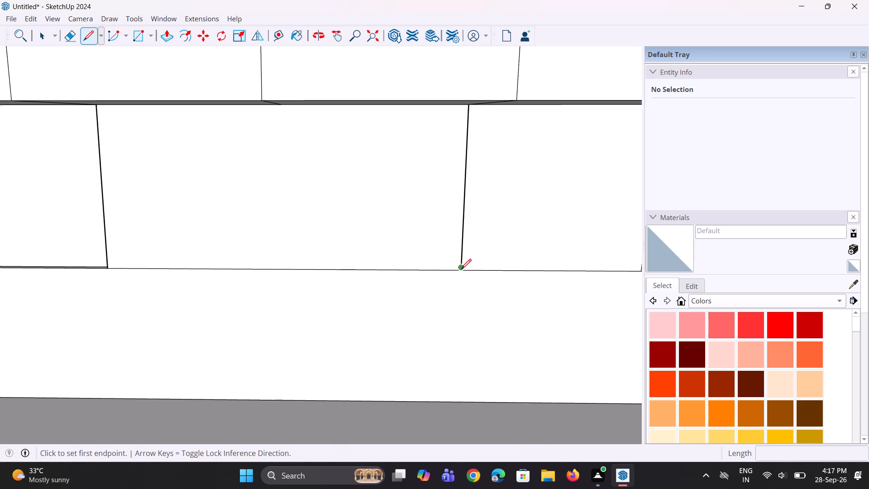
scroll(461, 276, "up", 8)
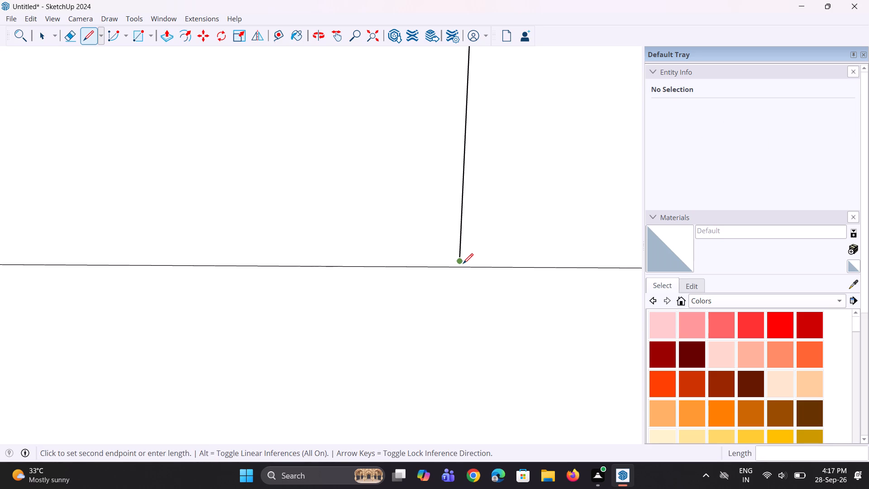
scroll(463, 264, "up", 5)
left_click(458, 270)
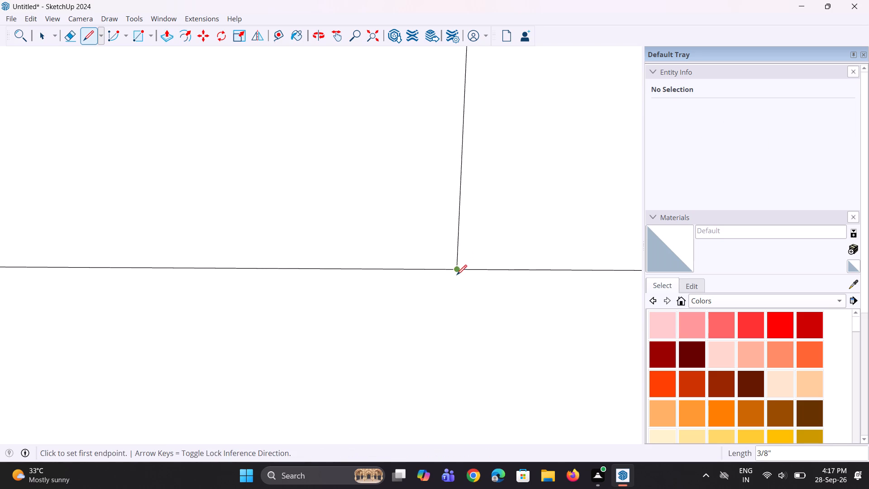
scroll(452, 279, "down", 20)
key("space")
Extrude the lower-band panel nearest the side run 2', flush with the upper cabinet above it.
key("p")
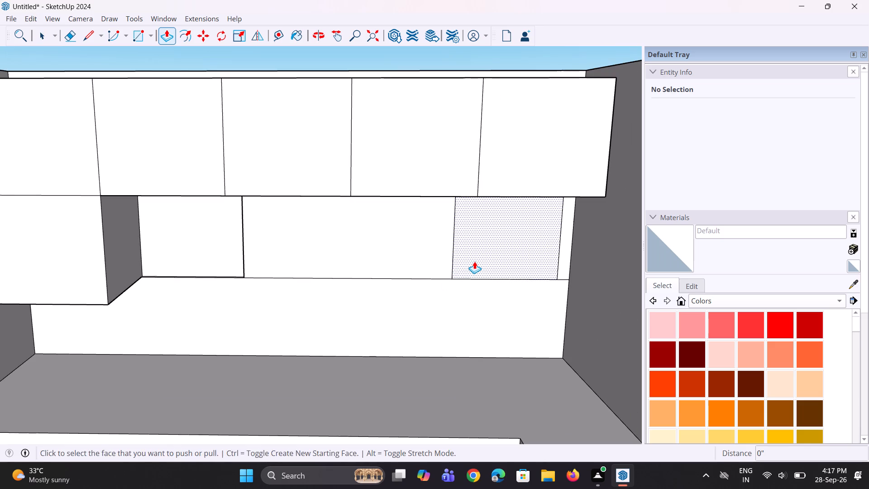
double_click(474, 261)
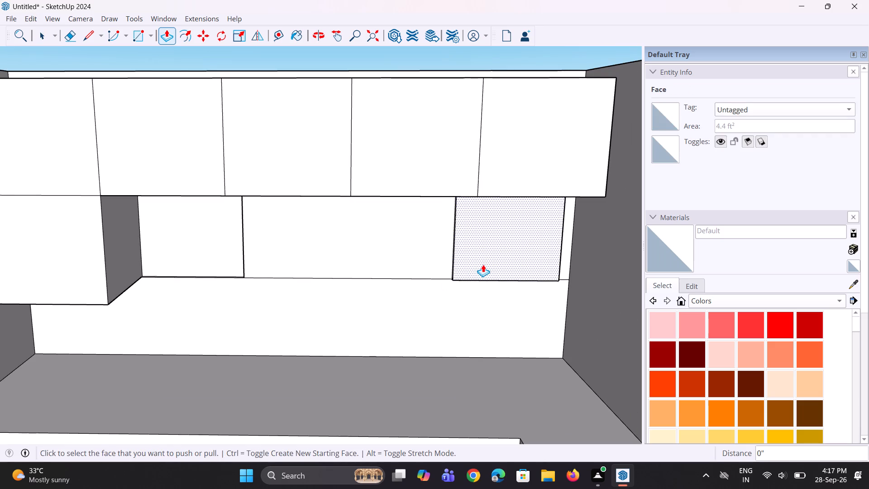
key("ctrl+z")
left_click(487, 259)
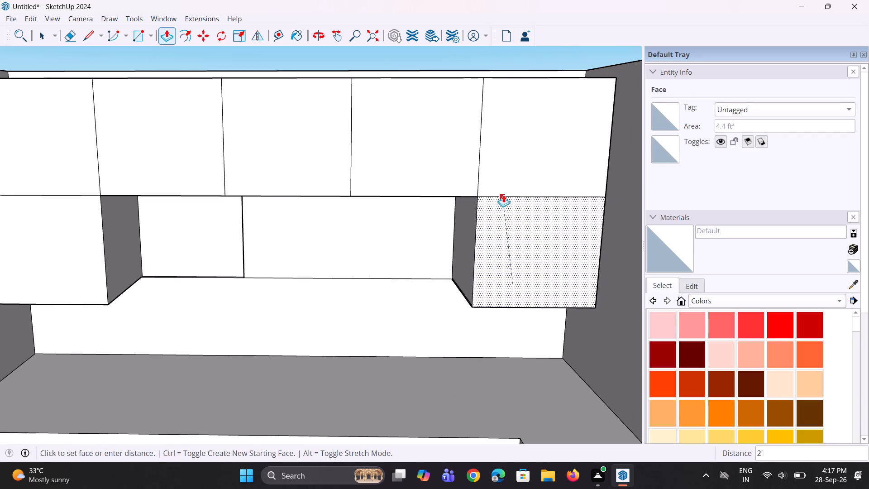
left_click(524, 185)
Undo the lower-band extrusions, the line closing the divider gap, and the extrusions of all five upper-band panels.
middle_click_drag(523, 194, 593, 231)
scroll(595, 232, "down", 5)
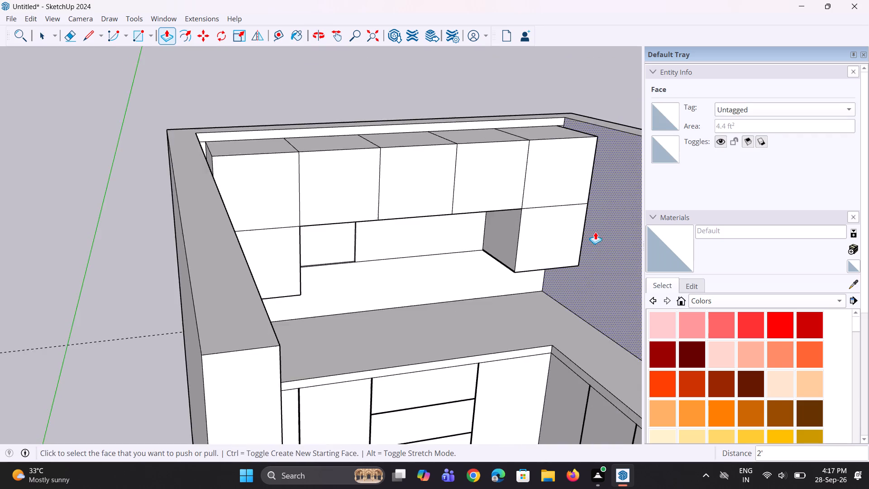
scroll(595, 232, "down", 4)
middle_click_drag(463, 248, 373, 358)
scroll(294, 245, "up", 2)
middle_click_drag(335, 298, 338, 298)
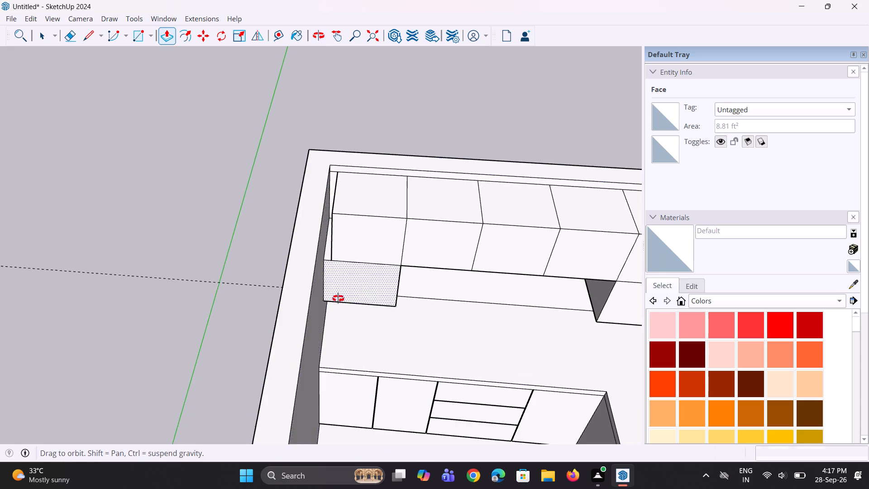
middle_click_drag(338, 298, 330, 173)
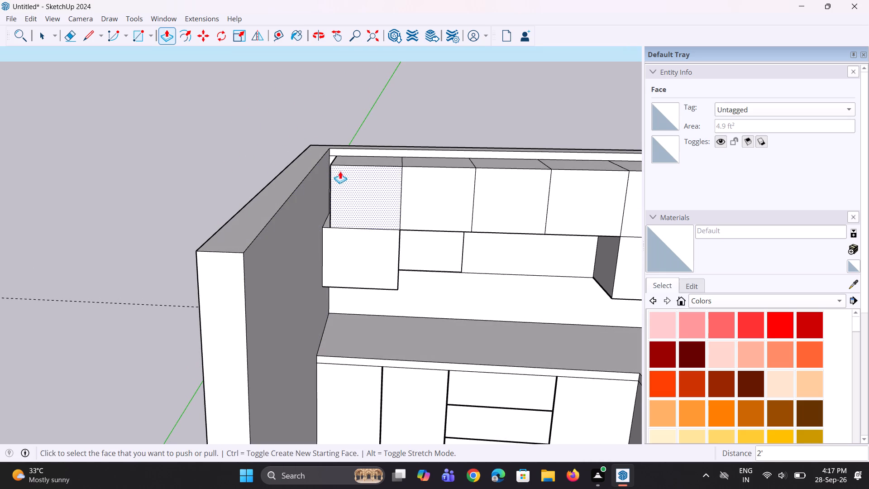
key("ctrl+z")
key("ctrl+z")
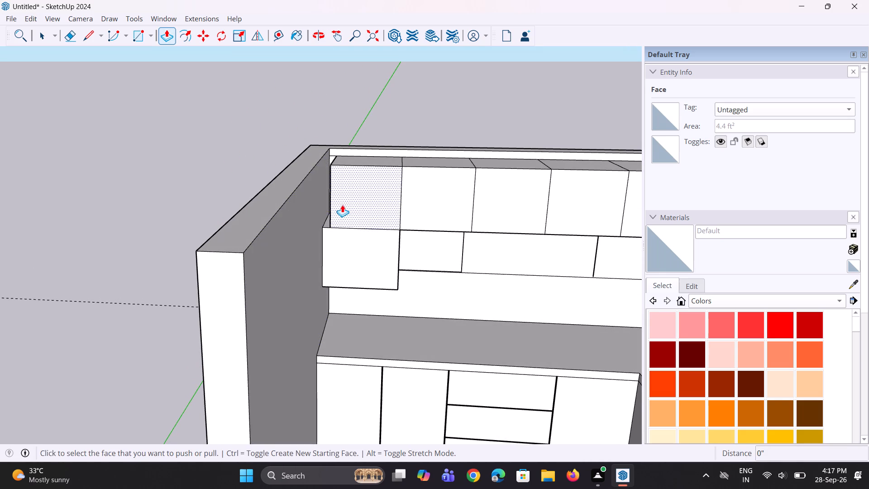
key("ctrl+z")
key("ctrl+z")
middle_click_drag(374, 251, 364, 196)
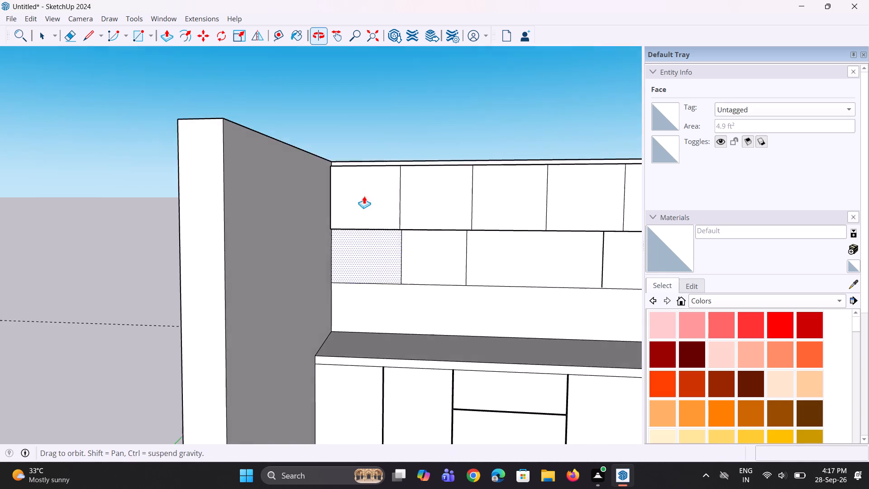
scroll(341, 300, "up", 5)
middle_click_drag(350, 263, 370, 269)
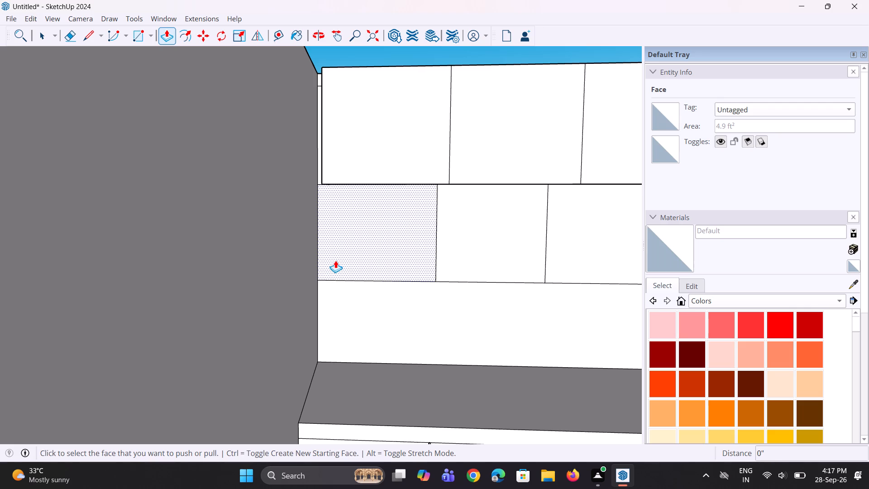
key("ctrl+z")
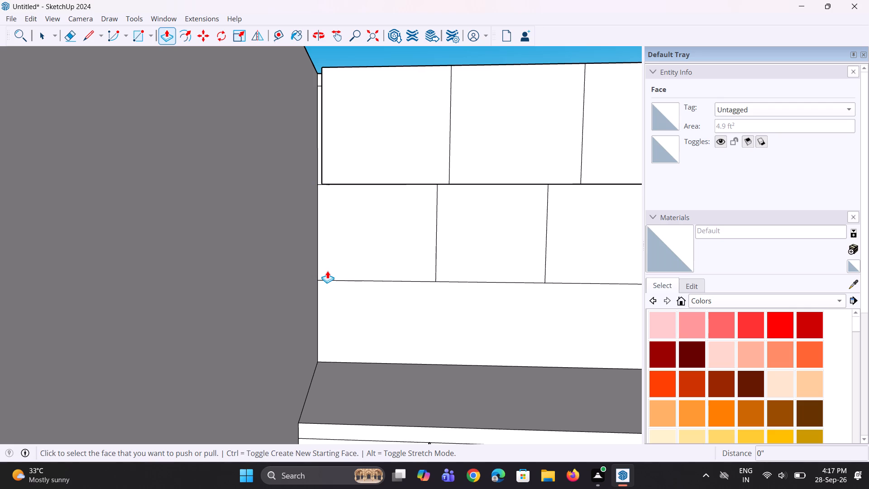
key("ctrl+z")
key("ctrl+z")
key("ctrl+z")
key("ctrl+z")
Copy the upper band's vertical filler edge farthest from the side run 2' straight down into the lower band.
key("space")
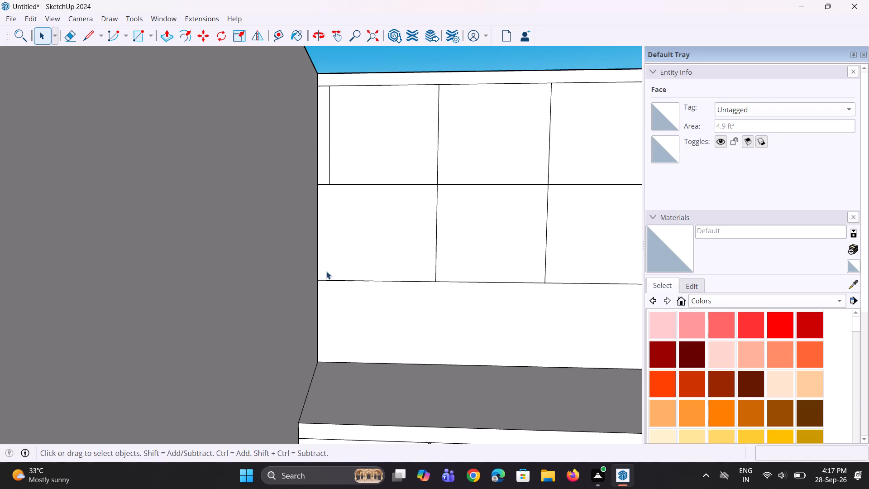
key("l")
key("space")
key("space")
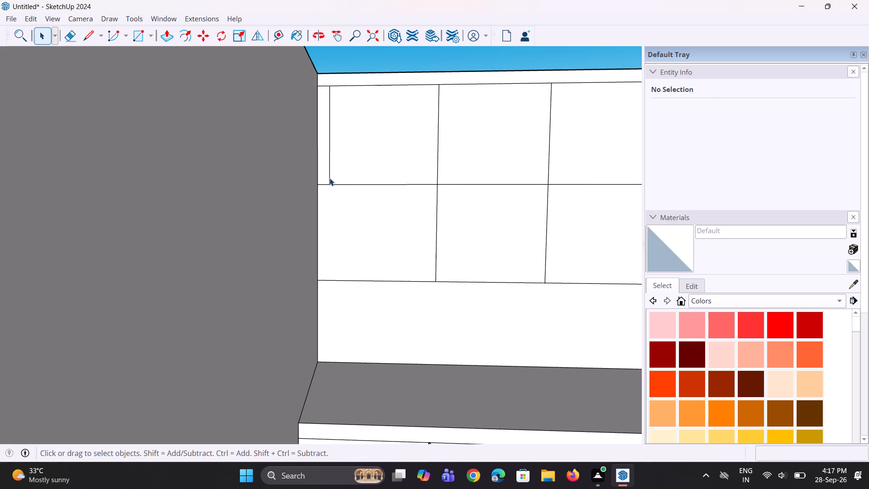
left_click(329, 178)
key("m")
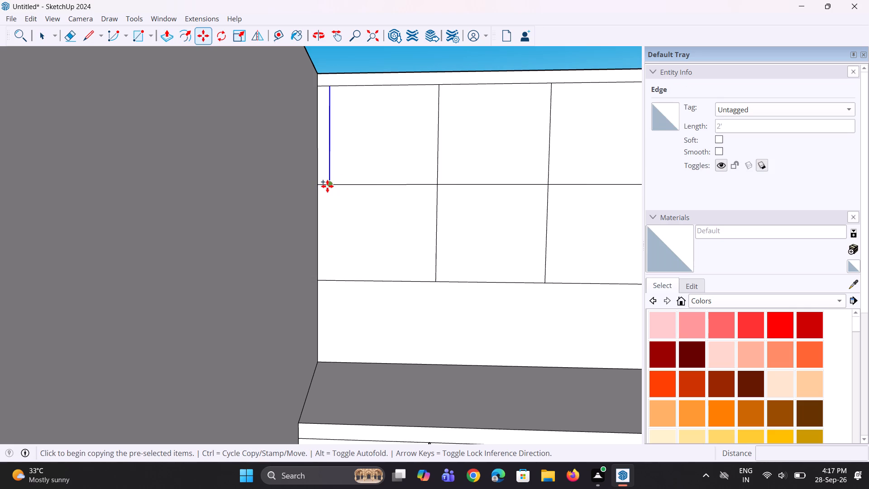
left_click(329, 183)
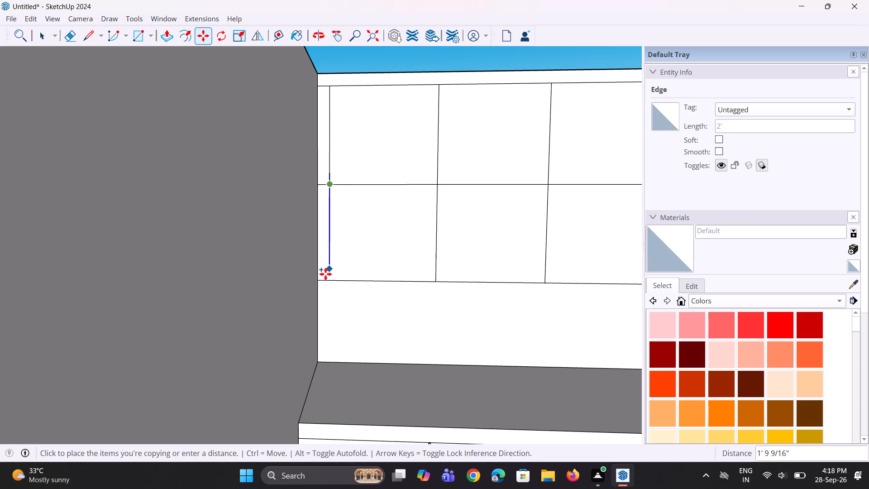
left_click(328, 282)
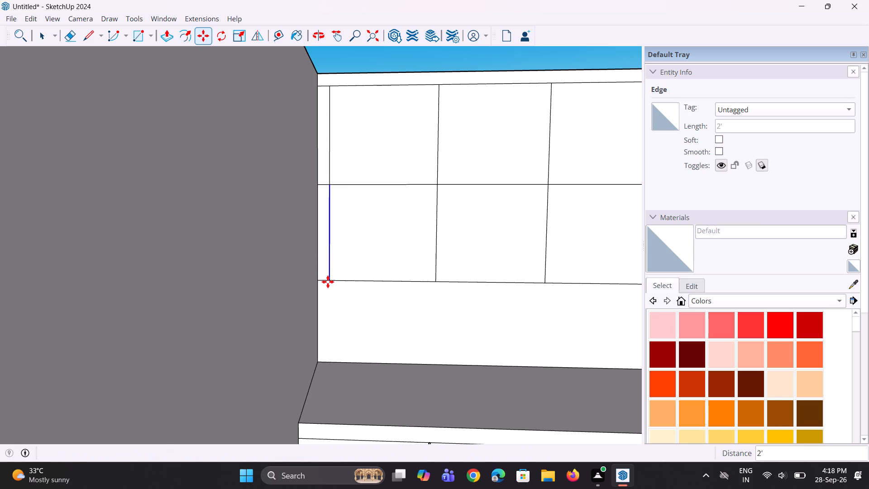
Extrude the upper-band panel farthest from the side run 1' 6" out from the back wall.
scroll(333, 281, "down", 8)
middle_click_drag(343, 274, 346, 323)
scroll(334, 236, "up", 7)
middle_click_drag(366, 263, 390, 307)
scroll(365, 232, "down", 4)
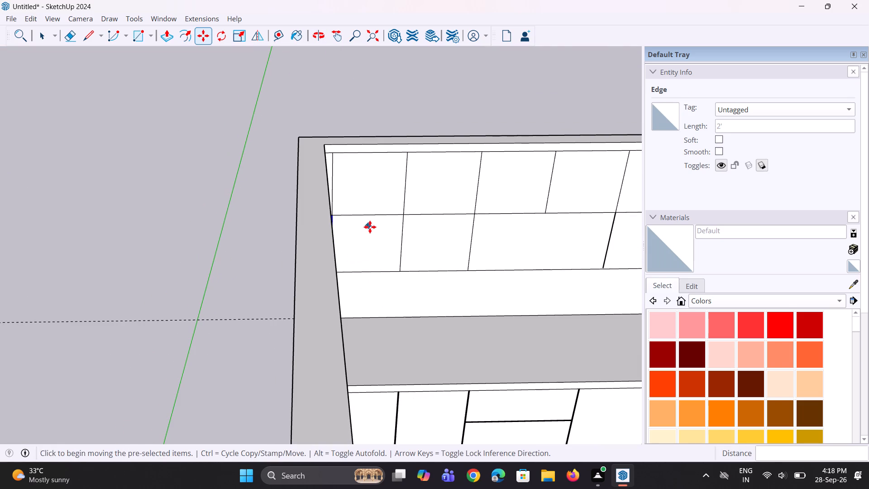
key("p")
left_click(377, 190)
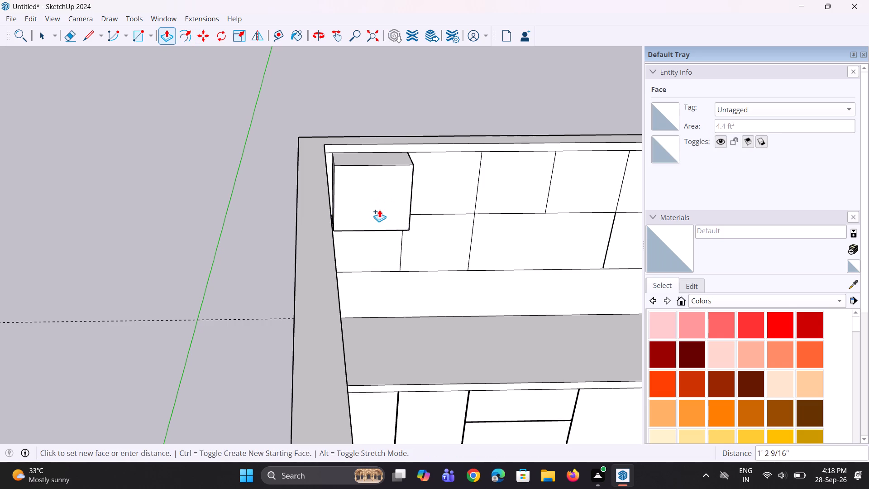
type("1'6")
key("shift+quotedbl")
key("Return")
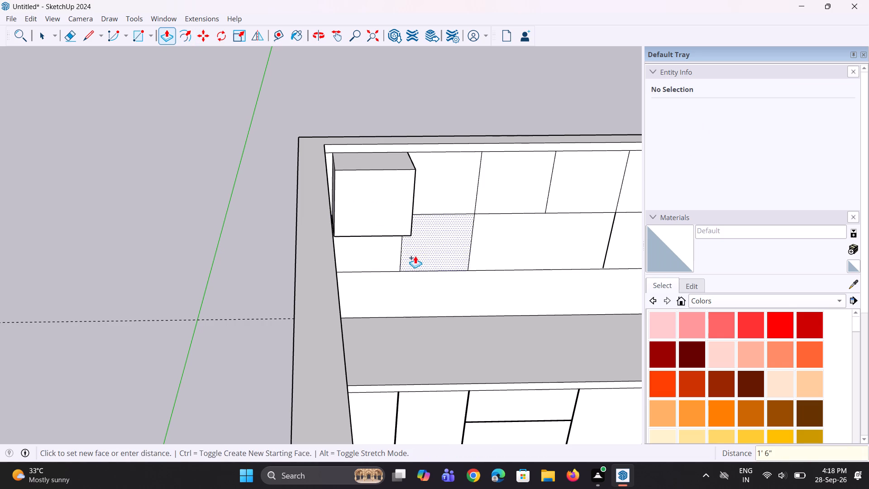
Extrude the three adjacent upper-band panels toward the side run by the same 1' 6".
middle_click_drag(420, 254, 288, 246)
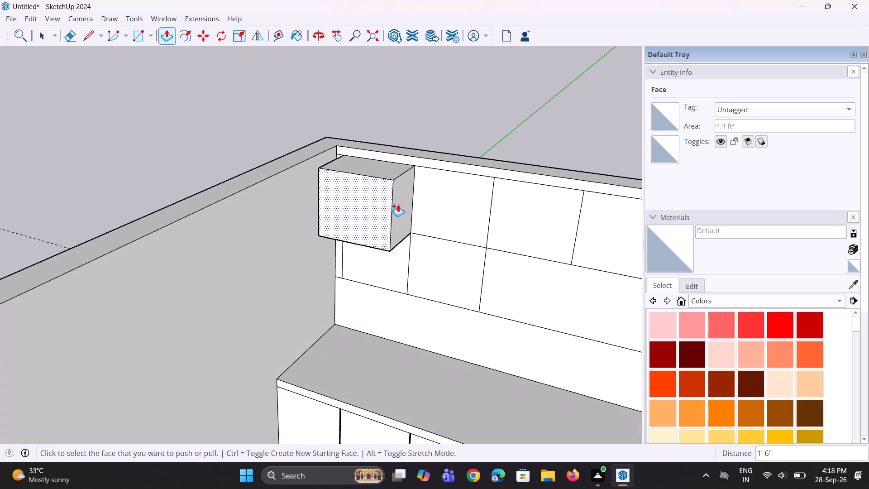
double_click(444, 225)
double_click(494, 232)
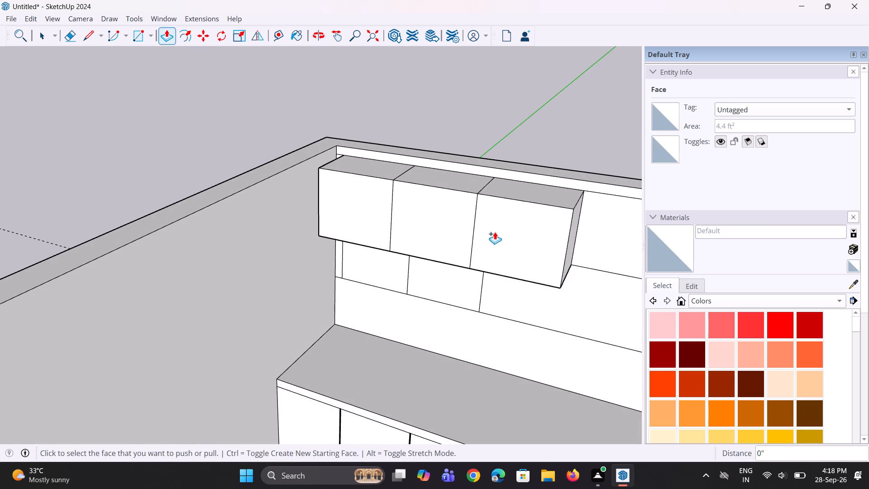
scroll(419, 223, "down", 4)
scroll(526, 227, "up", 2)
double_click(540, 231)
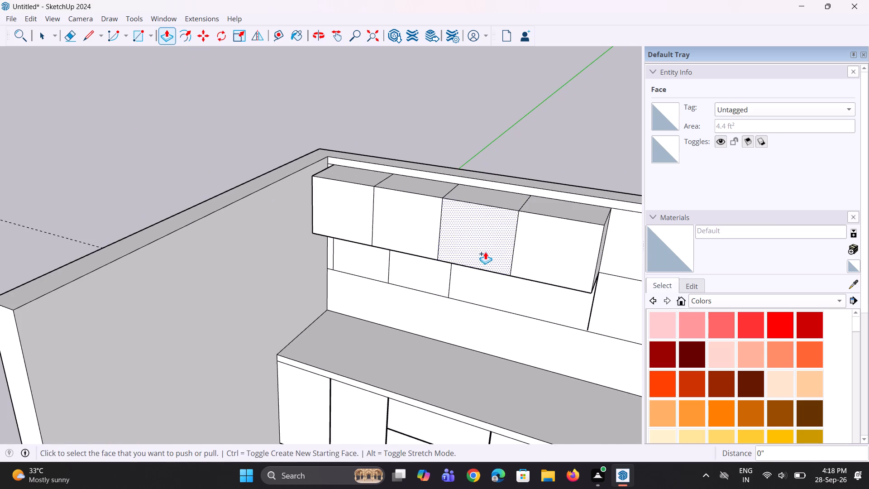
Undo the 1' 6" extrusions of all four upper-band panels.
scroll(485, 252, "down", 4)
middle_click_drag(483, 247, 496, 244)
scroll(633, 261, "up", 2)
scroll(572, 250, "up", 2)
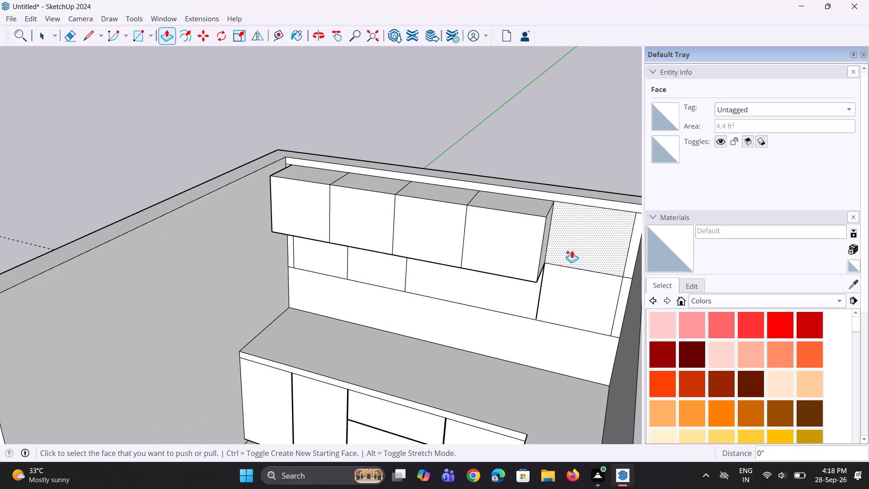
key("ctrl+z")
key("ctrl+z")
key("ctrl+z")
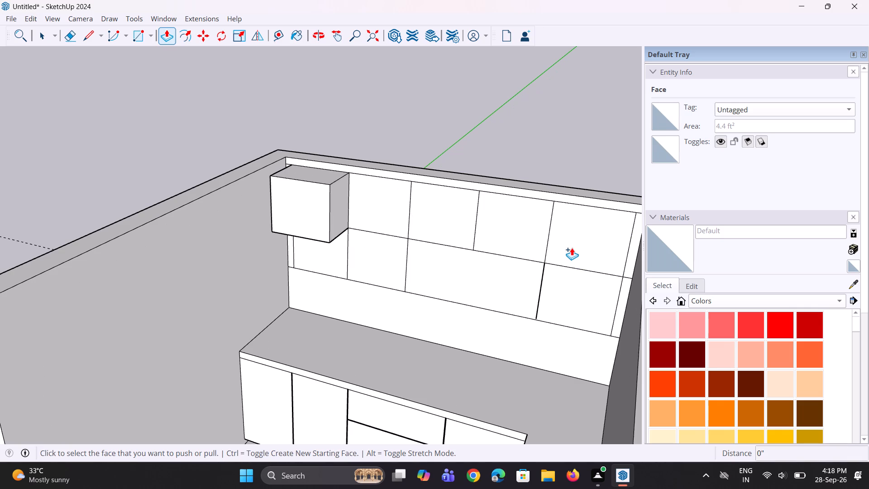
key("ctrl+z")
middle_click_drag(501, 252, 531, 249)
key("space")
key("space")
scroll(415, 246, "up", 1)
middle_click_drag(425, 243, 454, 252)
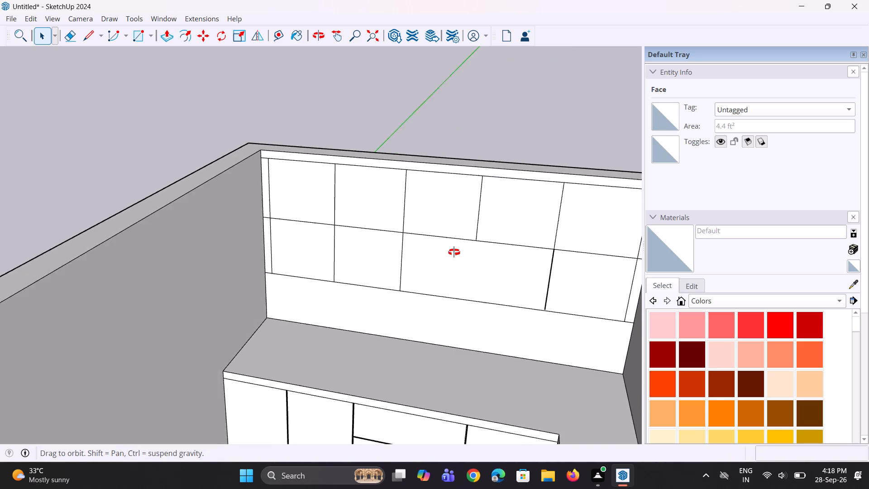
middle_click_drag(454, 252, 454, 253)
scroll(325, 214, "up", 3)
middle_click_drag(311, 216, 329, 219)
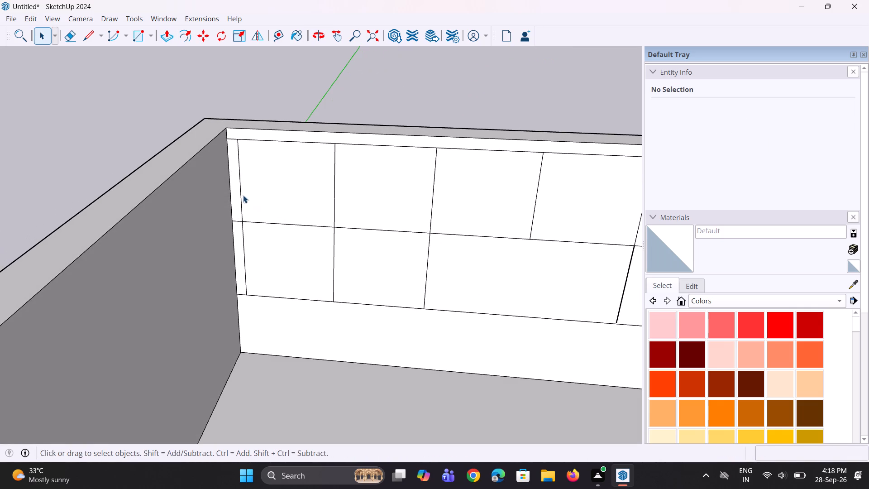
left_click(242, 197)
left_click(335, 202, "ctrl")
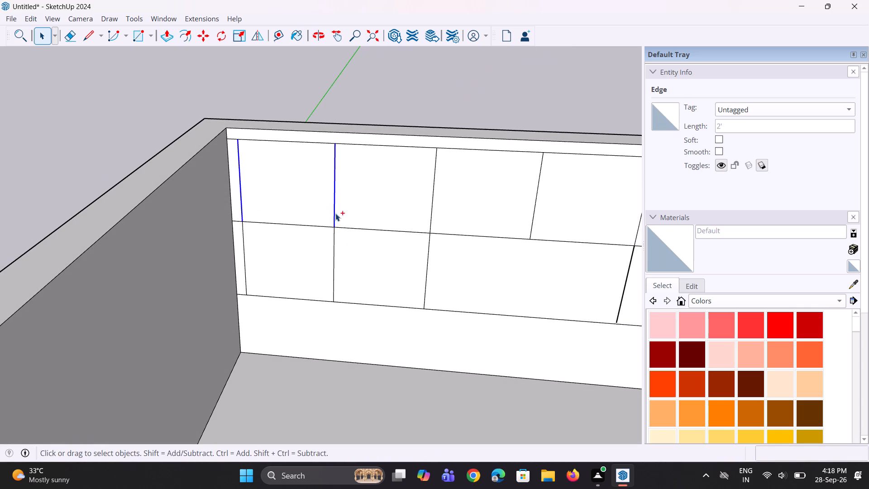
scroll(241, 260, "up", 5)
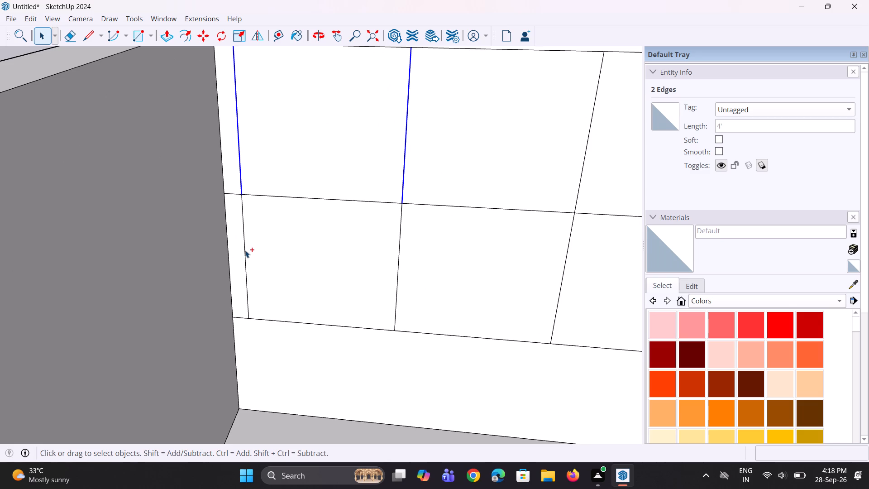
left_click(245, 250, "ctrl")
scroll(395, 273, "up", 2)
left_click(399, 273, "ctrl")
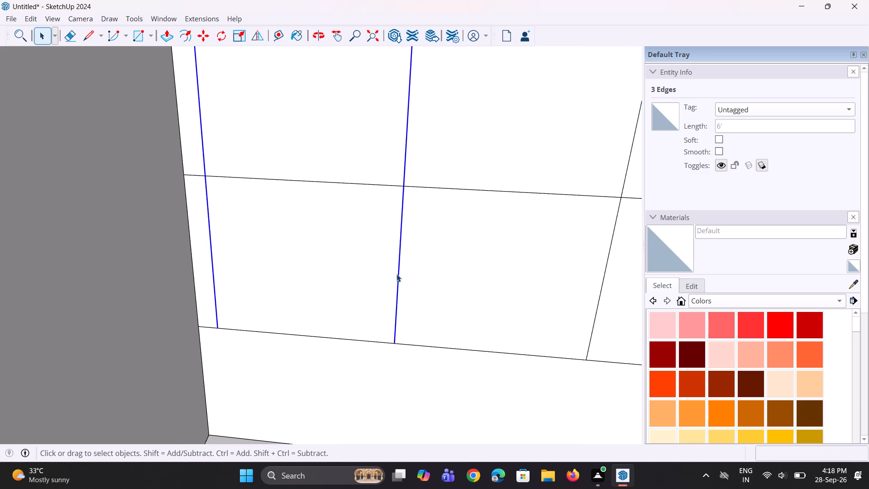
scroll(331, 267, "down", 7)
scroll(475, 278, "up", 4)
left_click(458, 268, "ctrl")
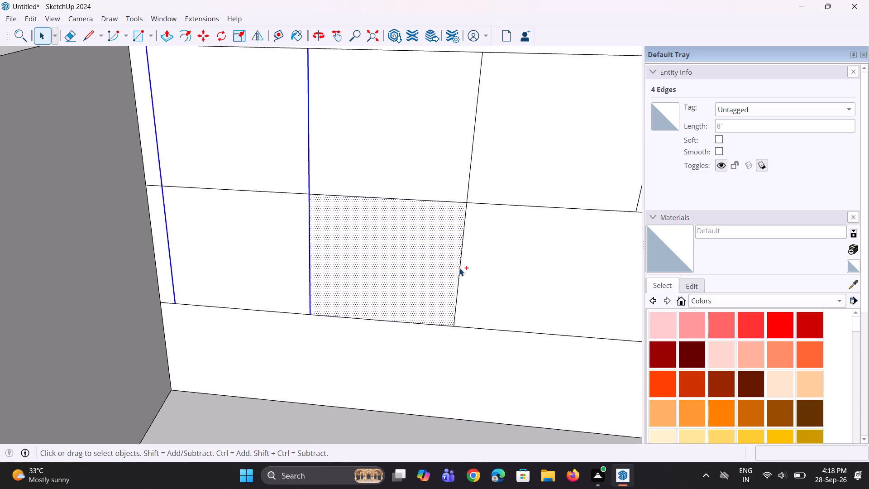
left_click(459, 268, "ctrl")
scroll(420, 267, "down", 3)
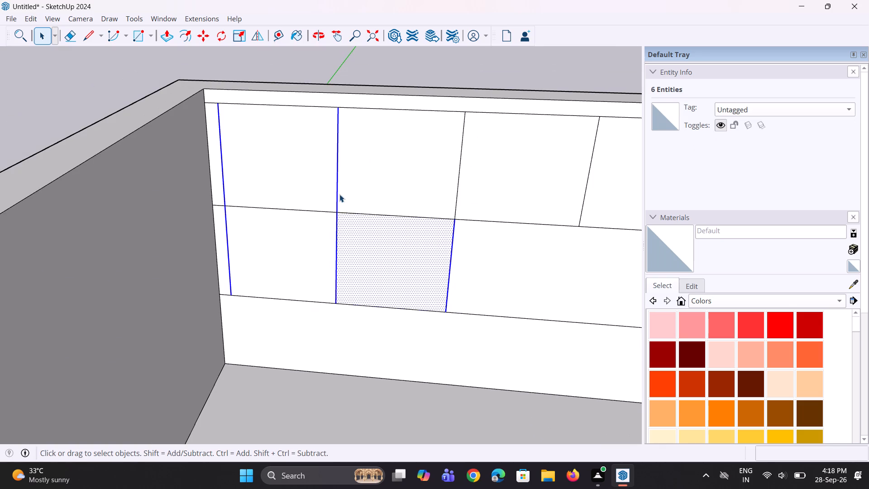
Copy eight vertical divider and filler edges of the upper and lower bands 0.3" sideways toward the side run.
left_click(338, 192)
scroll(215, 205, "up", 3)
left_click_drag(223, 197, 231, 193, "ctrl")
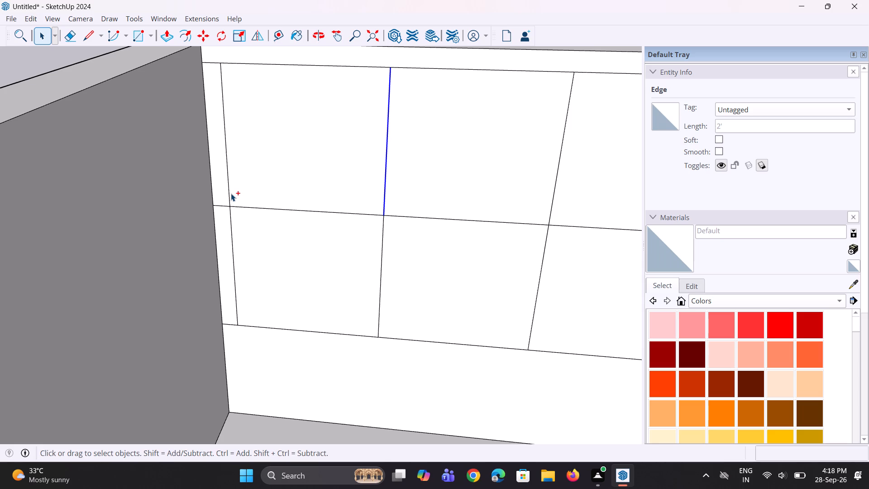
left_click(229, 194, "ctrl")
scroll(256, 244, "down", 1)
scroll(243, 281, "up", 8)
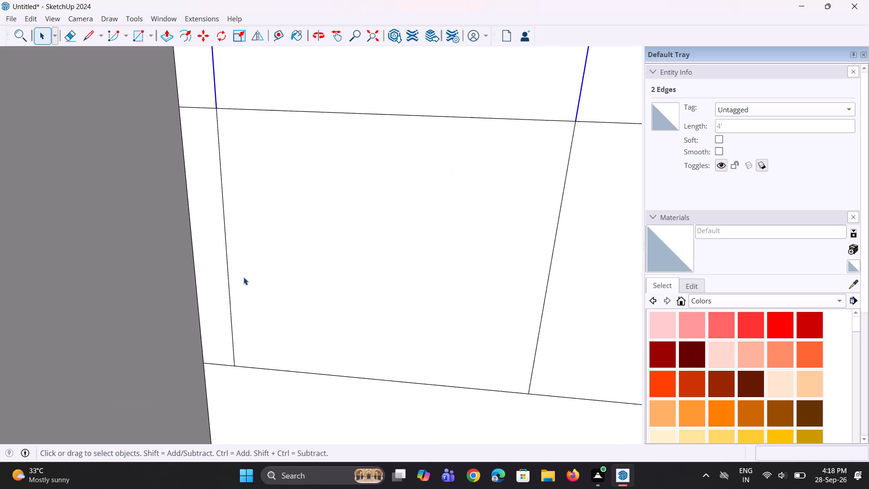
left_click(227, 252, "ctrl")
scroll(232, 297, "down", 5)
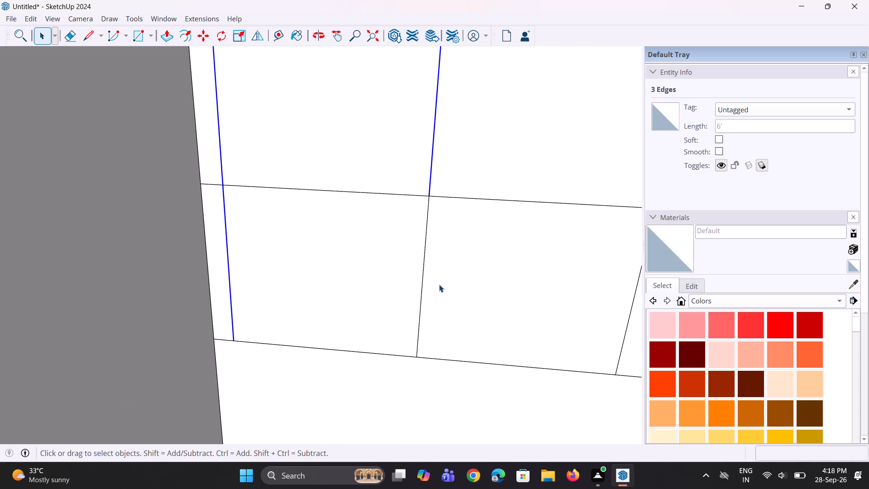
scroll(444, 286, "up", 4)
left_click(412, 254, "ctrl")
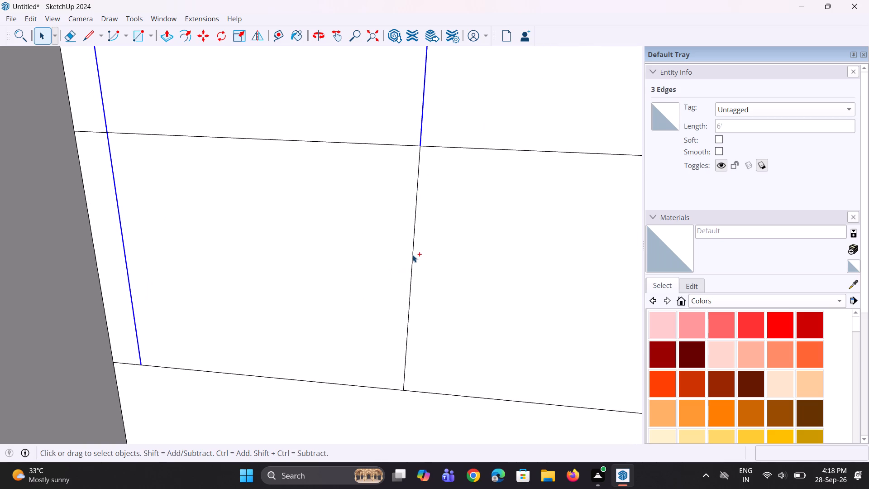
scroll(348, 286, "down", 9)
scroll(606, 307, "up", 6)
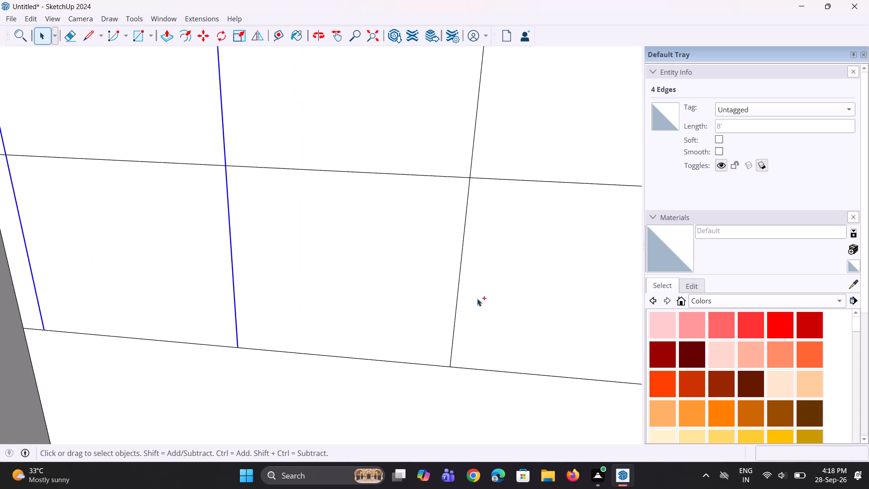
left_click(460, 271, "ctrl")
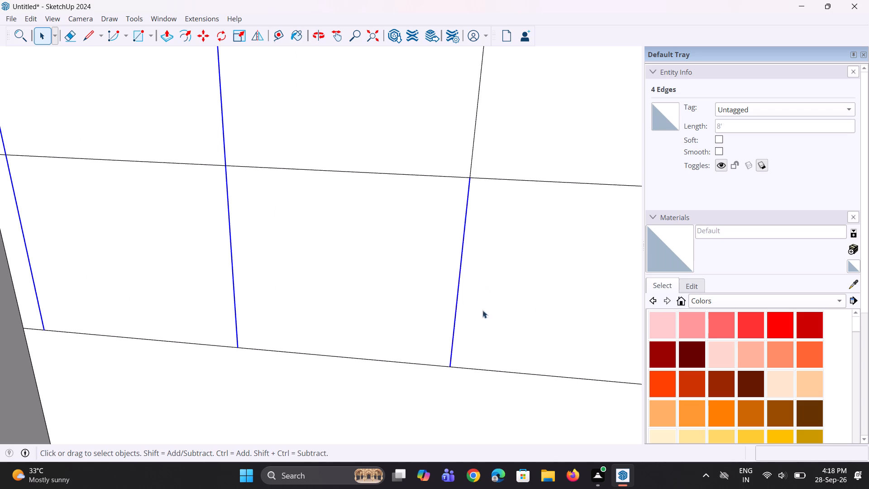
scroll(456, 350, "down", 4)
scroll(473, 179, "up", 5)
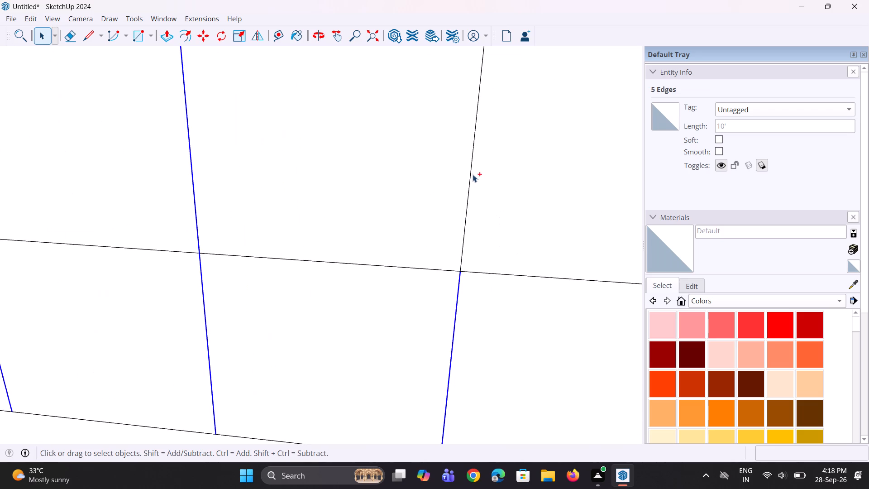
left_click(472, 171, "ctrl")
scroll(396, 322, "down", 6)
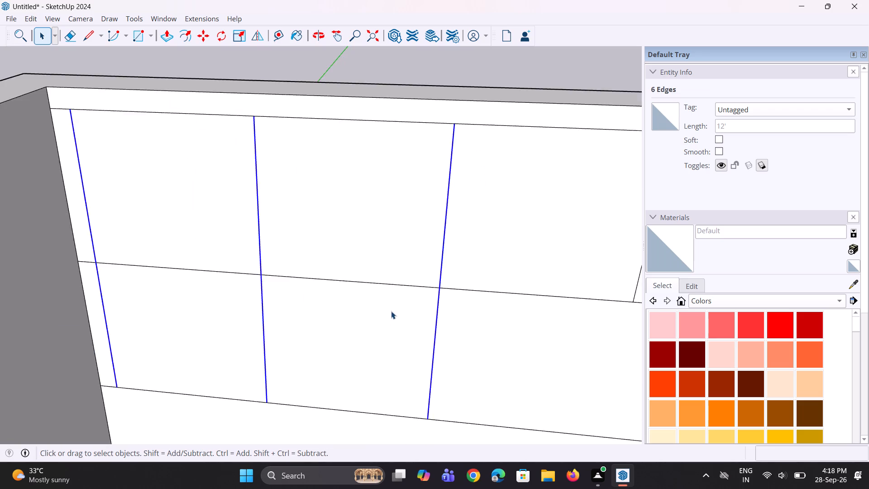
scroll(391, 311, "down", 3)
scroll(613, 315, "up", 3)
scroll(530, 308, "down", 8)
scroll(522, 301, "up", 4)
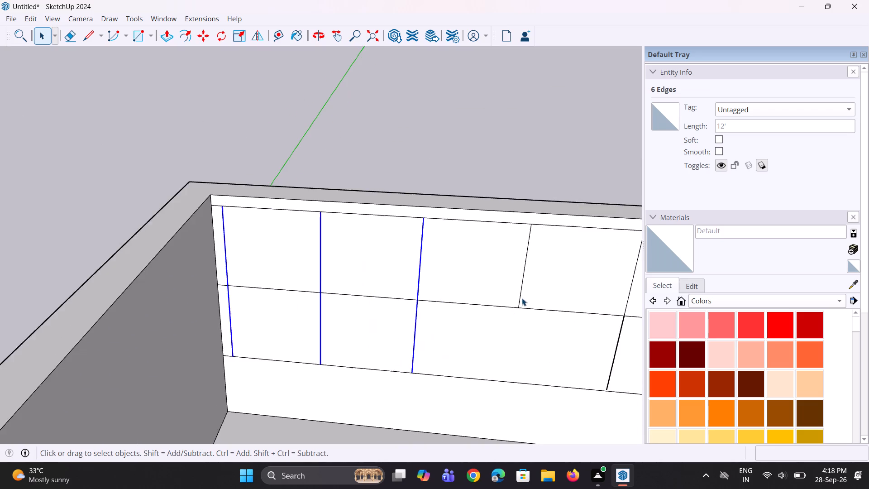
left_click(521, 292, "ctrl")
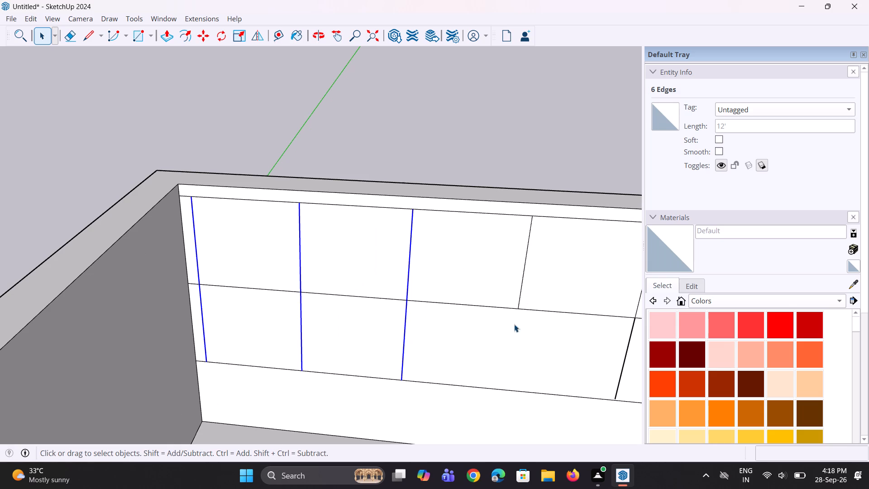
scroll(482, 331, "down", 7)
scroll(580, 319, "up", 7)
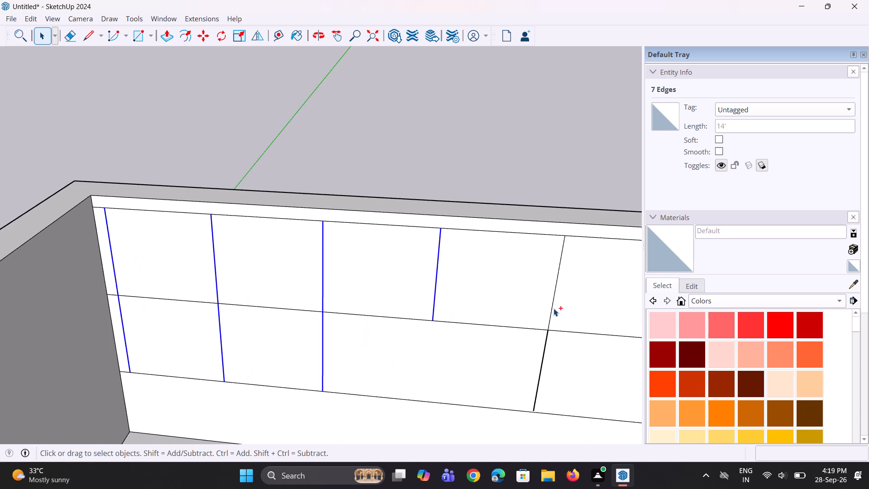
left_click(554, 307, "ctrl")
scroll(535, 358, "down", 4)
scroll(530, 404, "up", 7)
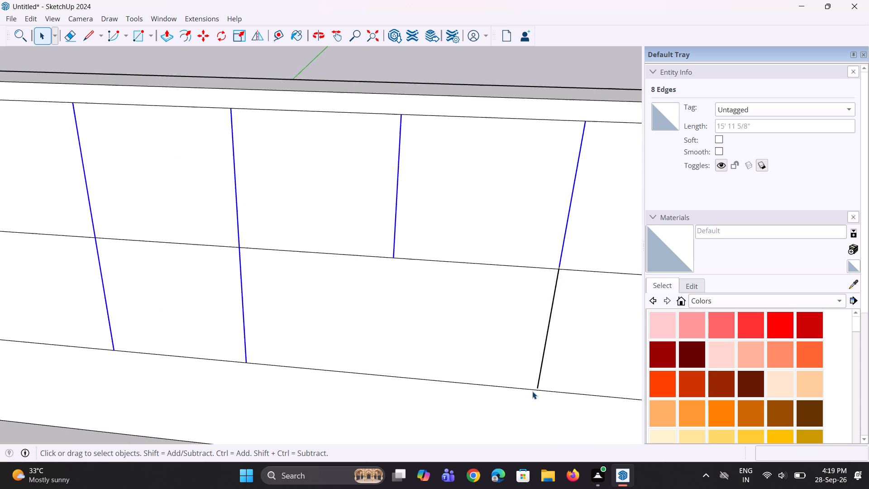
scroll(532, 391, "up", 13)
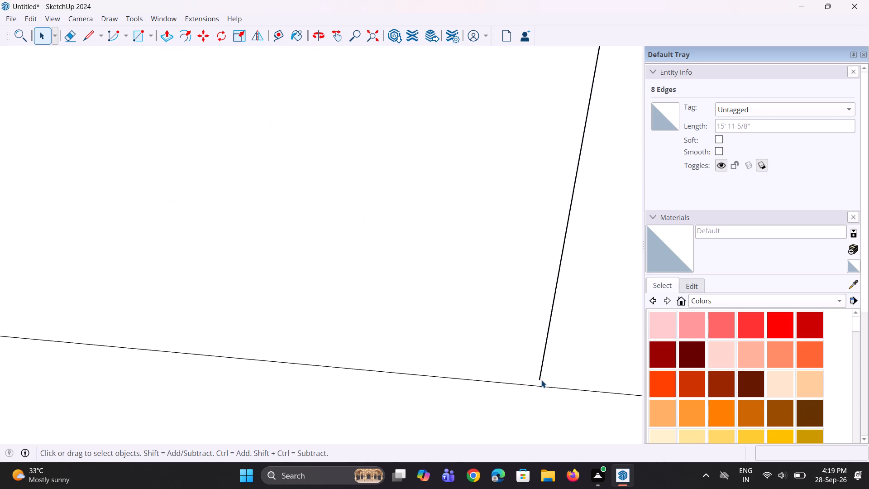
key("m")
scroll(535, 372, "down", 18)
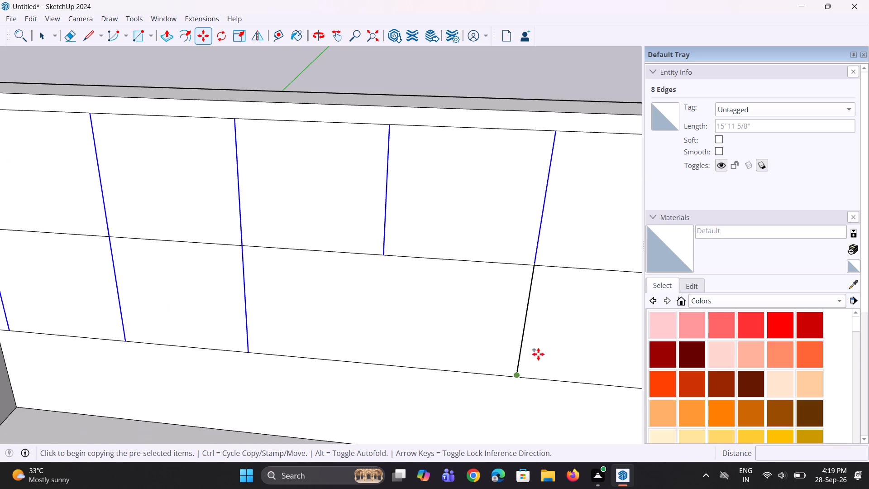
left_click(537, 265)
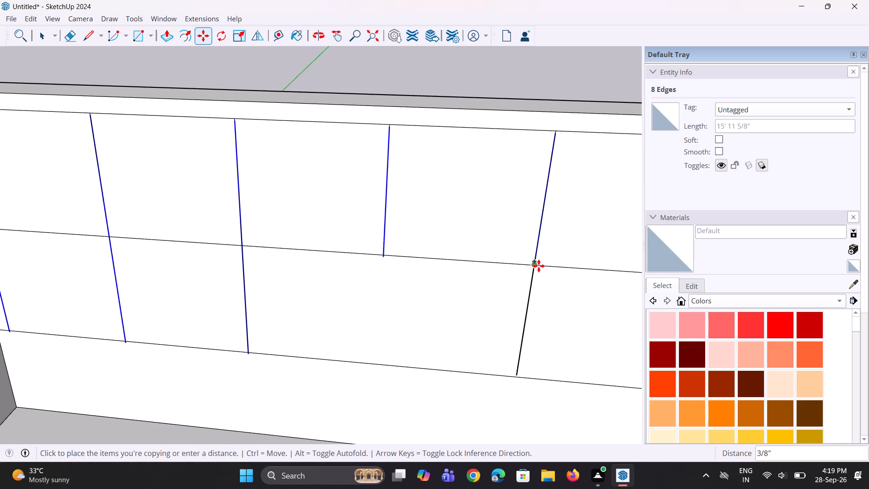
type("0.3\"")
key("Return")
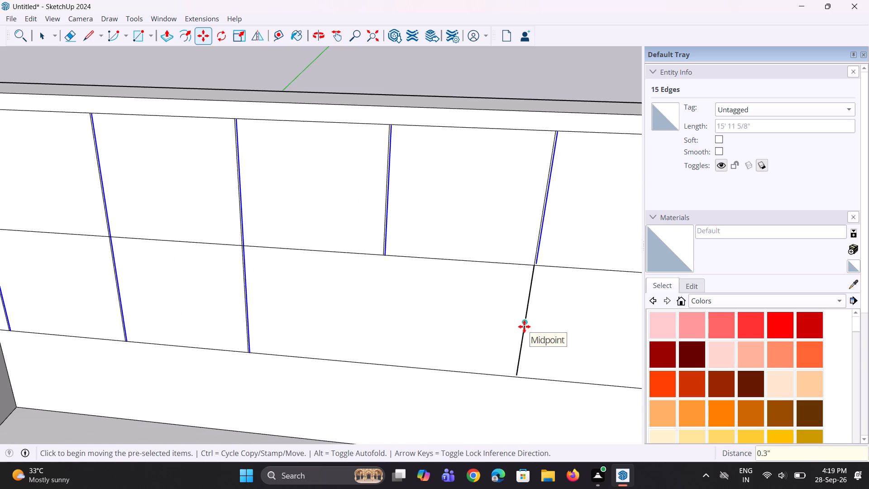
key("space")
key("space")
Examine the ends of the copied vertical edges where they meet the bands' horizontal edges.
scroll(535, 297, "up", 1)
middle_click_drag(538, 296, 549, 292)
scroll(545, 269, "up", 2)
middle_click_drag(541, 261, 519, 207)
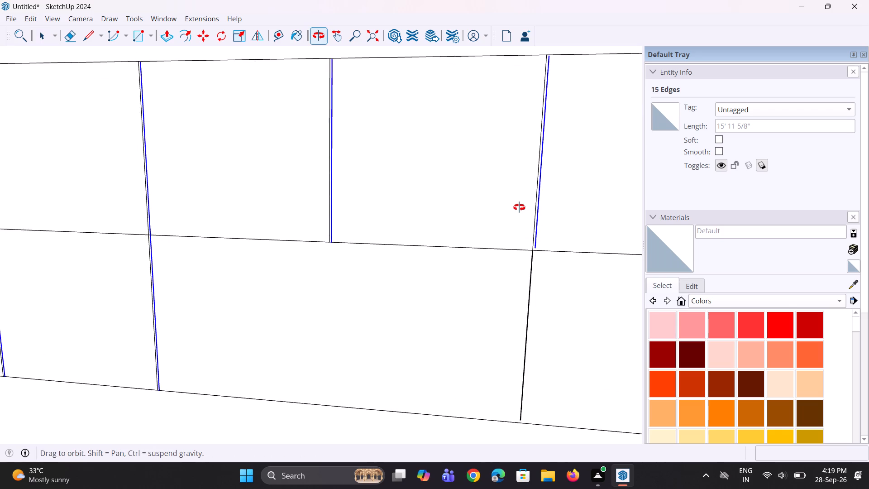
middle_click_drag(519, 207, 525, 190)
scroll(524, 258, "up", 9)
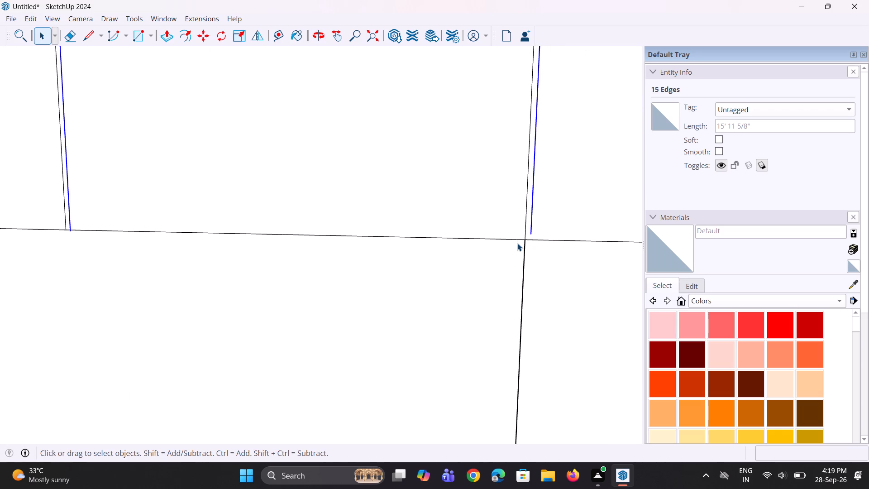
scroll(537, 229, "up", 3)
scroll(526, 237, "down", 4)
scroll(333, 240, "down", 9)
scroll(226, 235, "up", 2)
scroll(41, 240, "up", 2)
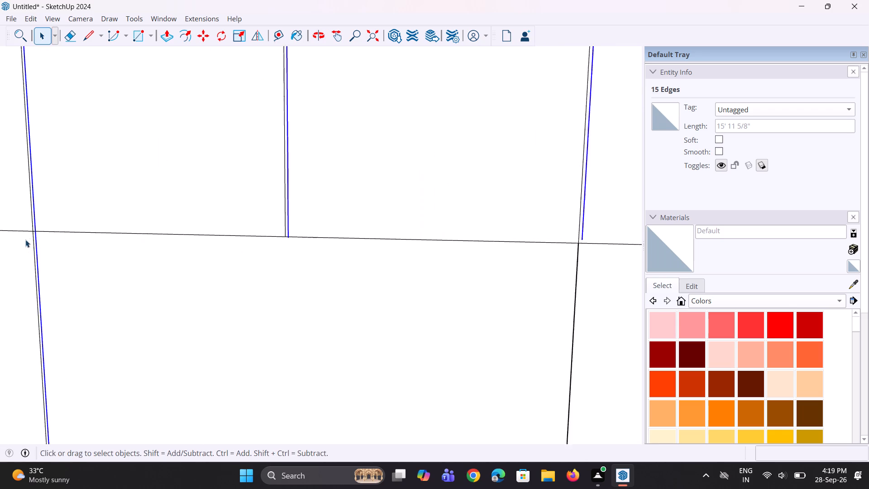
scroll(25, 240, "up", 10)
scroll(124, 225, "down", 5)
scroll(296, 255, "down", 2)
scroll(356, 263, "up", 2)
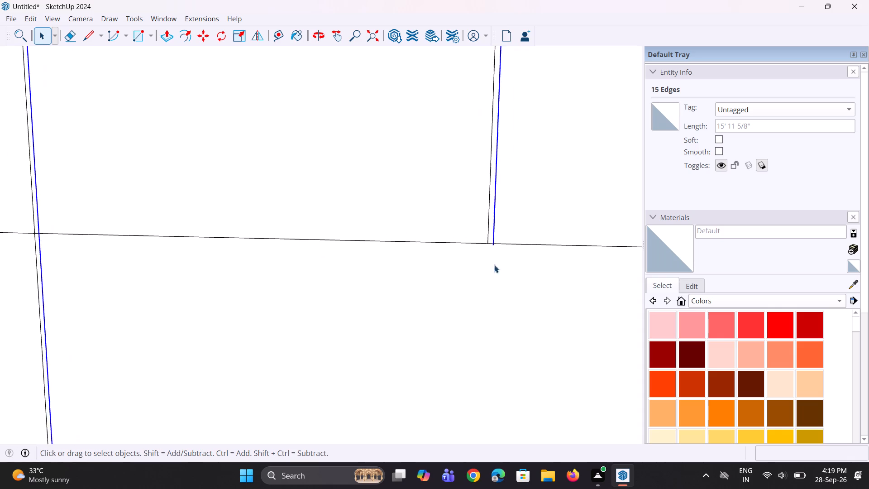
scroll(547, 264, "up", 4)
scroll(472, 245, "down", 15)
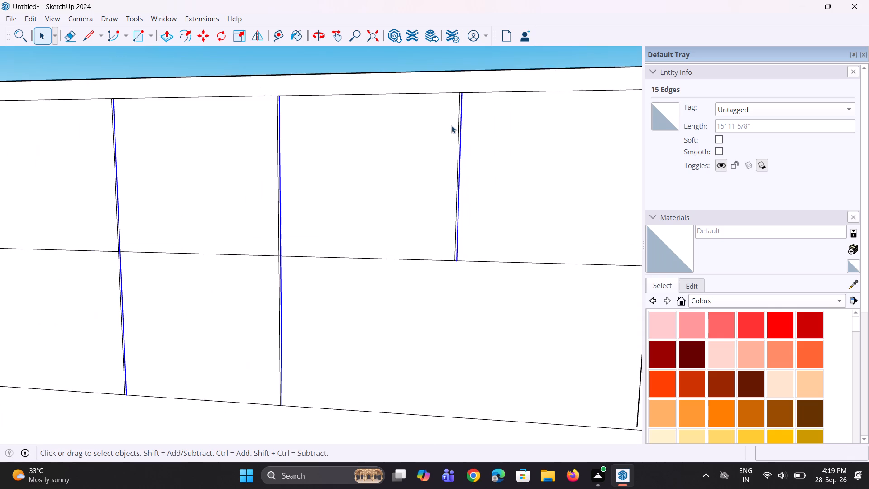
scroll(454, 91, "up", 14)
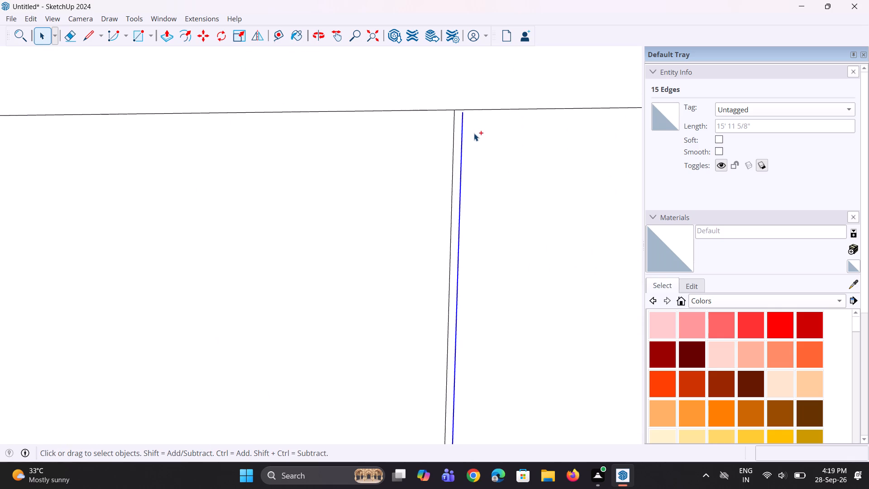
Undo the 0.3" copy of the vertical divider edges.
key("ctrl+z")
Draw a short line from the loose lower end of the lower-band divider nearest the side run down to the band's bottom edge.
scroll(497, 155, "up", 1, "ctrl")
scroll(491, 163, "down", 20)
scroll(491, 163, "down", 2)
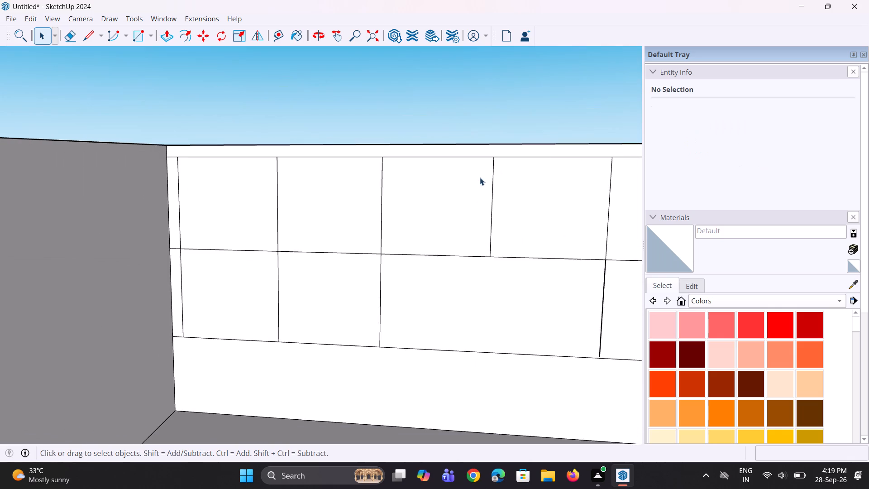
scroll(305, 219, "up", 4)
scroll(235, 274, "down", 5)
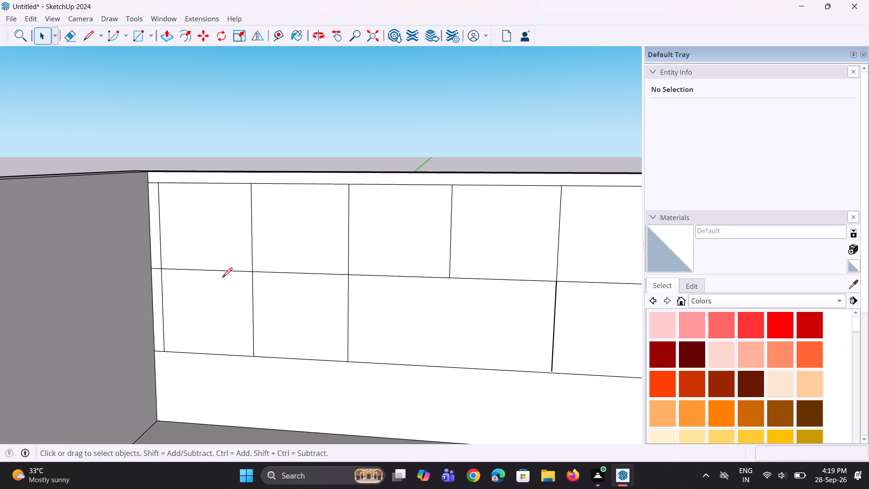
key("l")
scroll(531, 356, "up", 12)
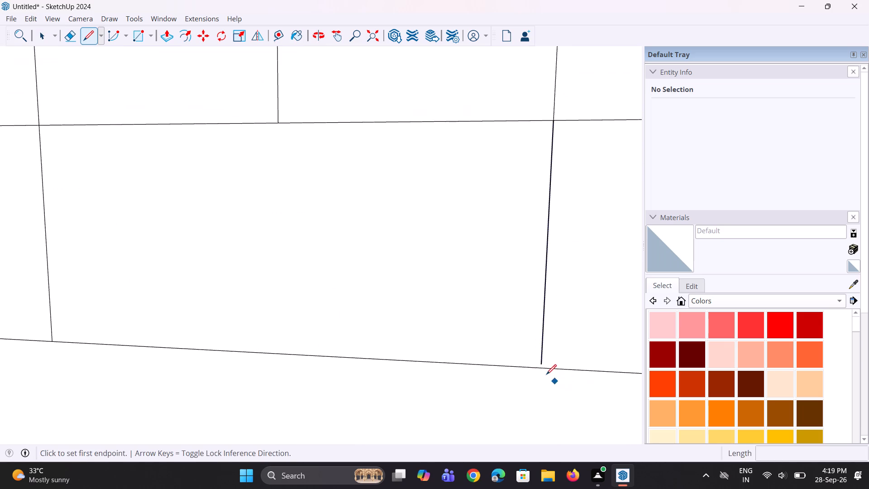
scroll(546, 374, "up", 2)
left_click(540, 360)
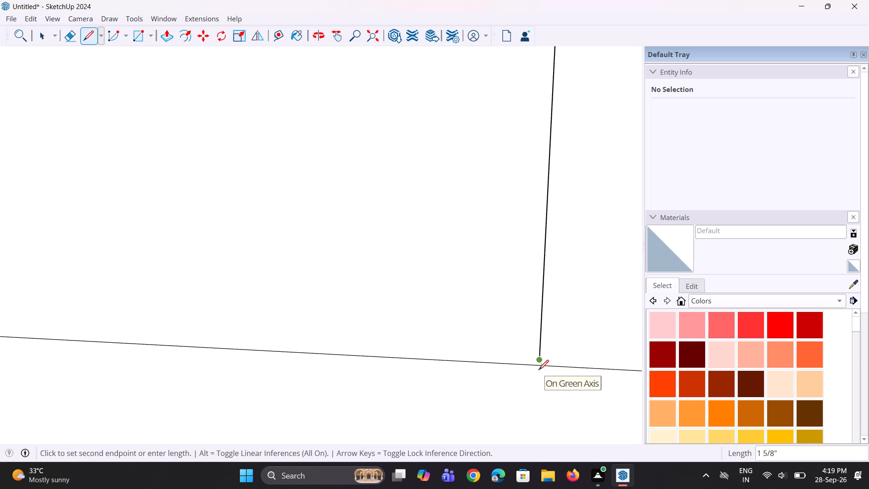
scroll(536, 370, "up", 11)
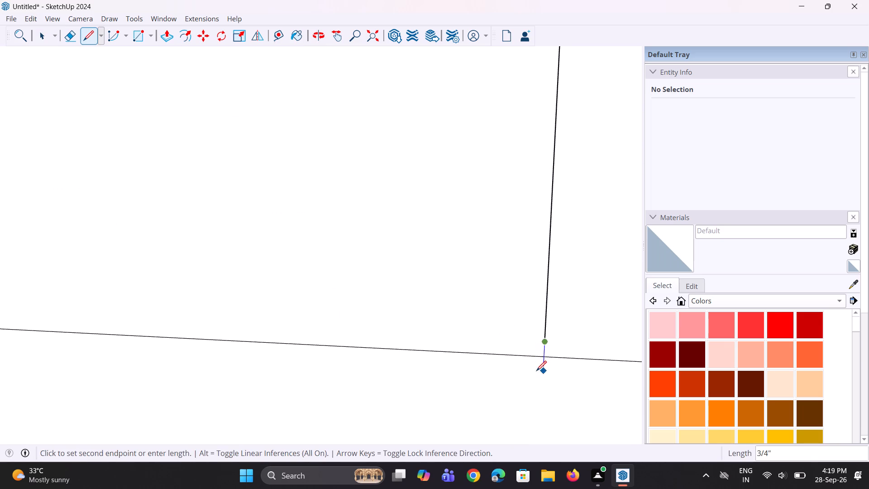
scroll(536, 371, "up", 2)
left_click(545, 355)
scroll(538, 364, "down", 7)
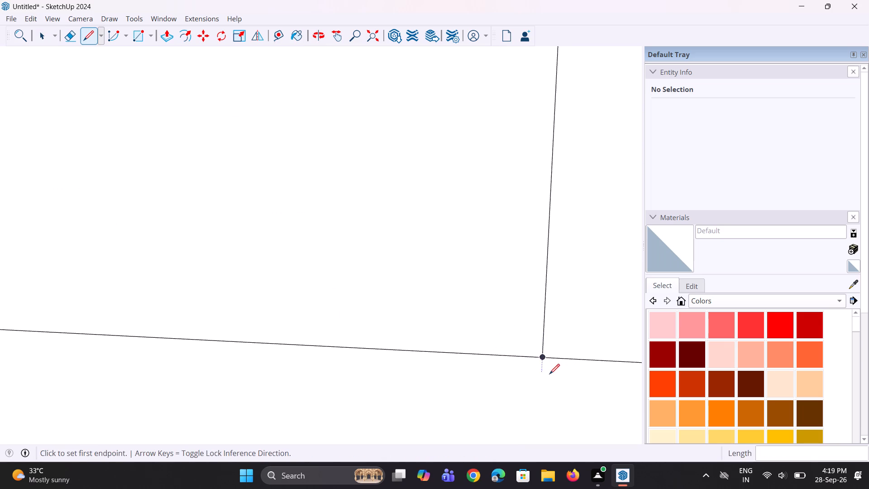
key("space")
key("space")
Copy nine vertical divider and filler edges of the upper and lower bands 0.3" sideways toward the side run.
scroll(549, 372, "down", 6)
left_click(546, 355)
scroll(523, 406, "down", 6)
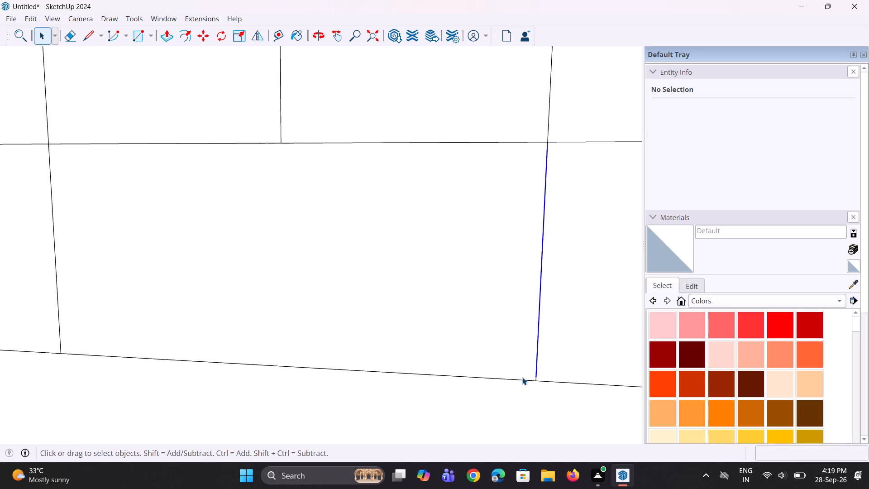
scroll(522, 377, "down", 4)
scroll(524, 211, "up", 2)
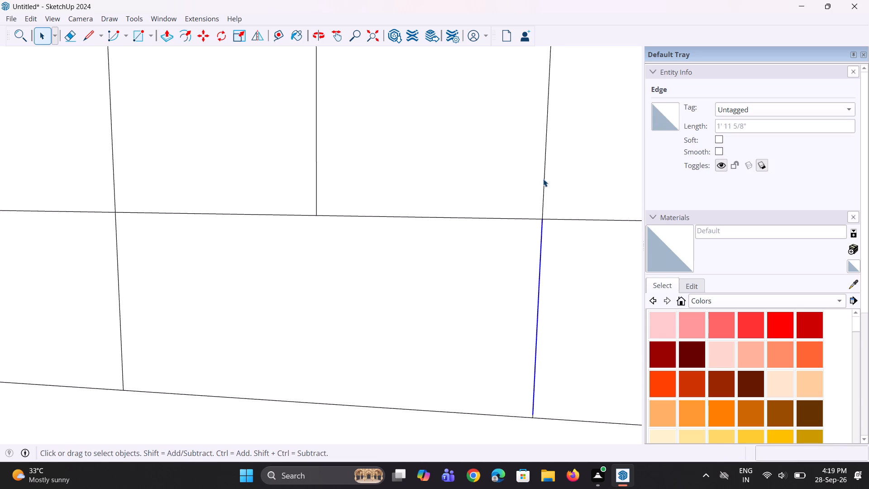
left_click(543, 179)
scroll(322, 216, "up", 6)
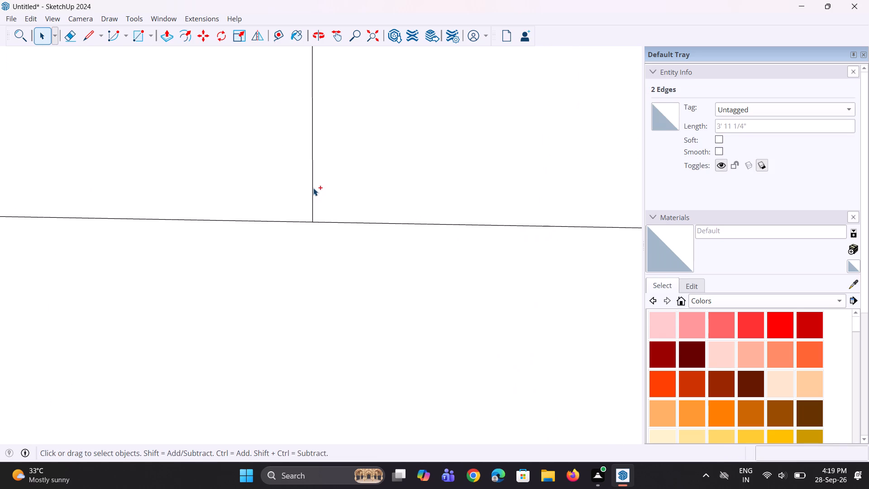
left_click(313, 188, "ctrl")
scroll(334, 224, "down", 11)
scroll(207, 219, "up", 6)
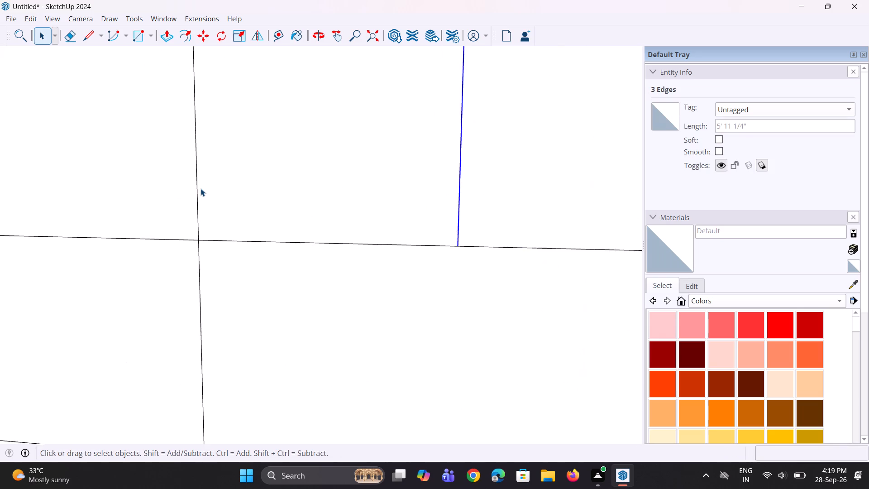
scroll(201, 188, "up", 3)
left_click(196, 183, "ctrl")
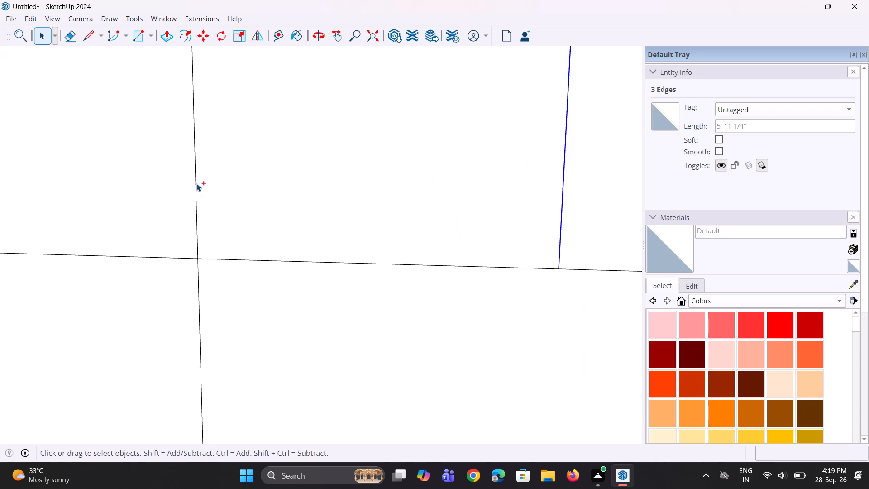
scroll(260, 203, "down", 10)
scroll(232, 287, "up", 8)
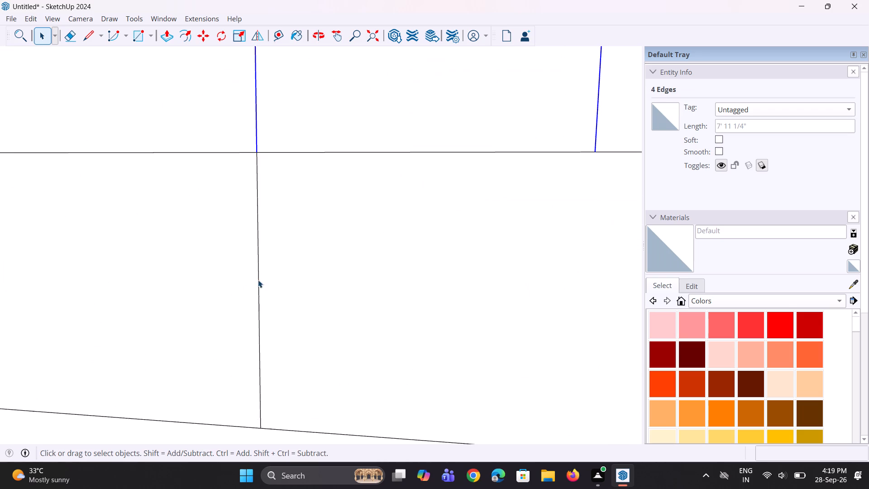
left_click(259, 272, "ctrl")
scroll(275, 291, "down", 11)
scroll(191, 228, "up", 3)
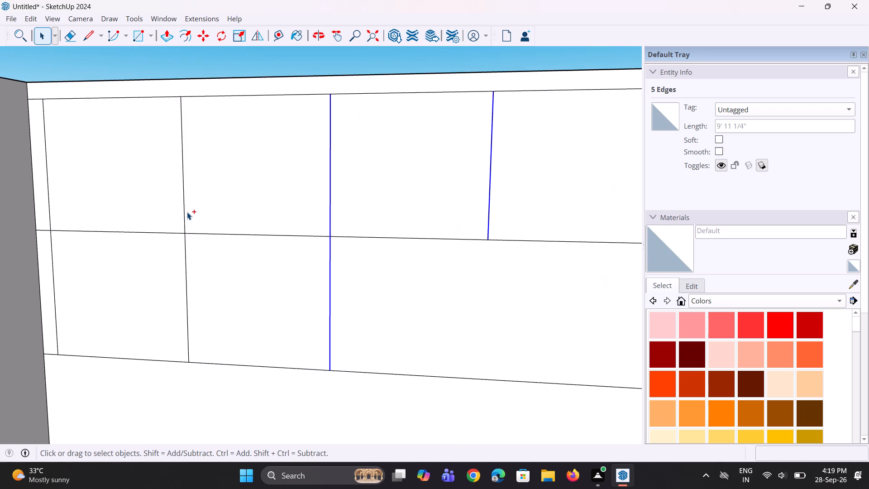
left_click(185, 208, "ctrl")
scroll(186, 301, "up", 4)
left_click(186, 301, "ctrl")
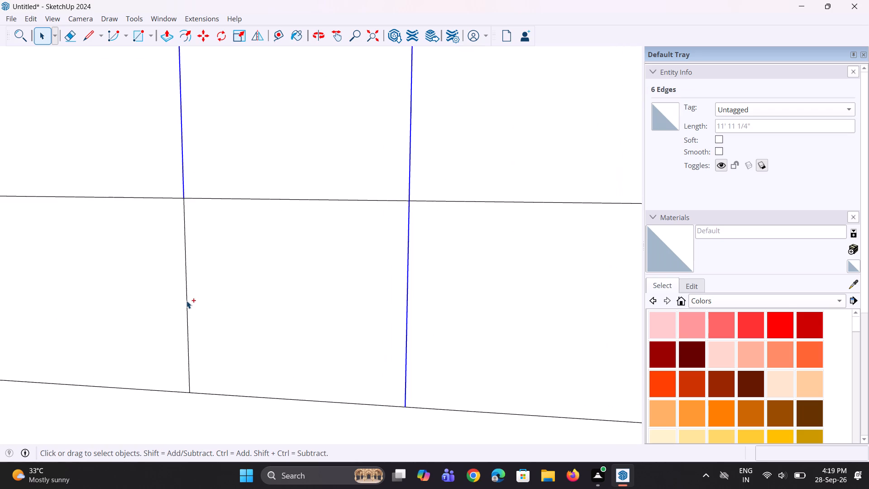
scroll(192, 307, "down", 7)
scroll(71, 235, "up", 8)
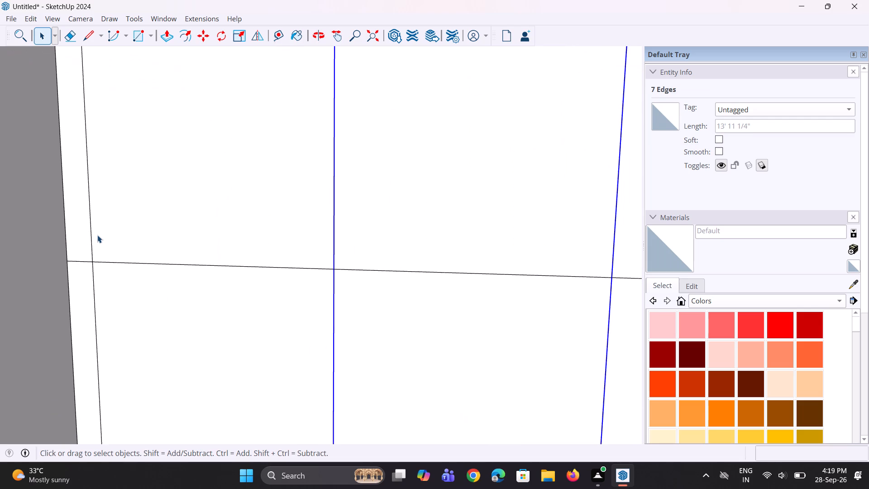
left_click(90, 233, "ctrl")
scroll(88, 288, "up", 5)
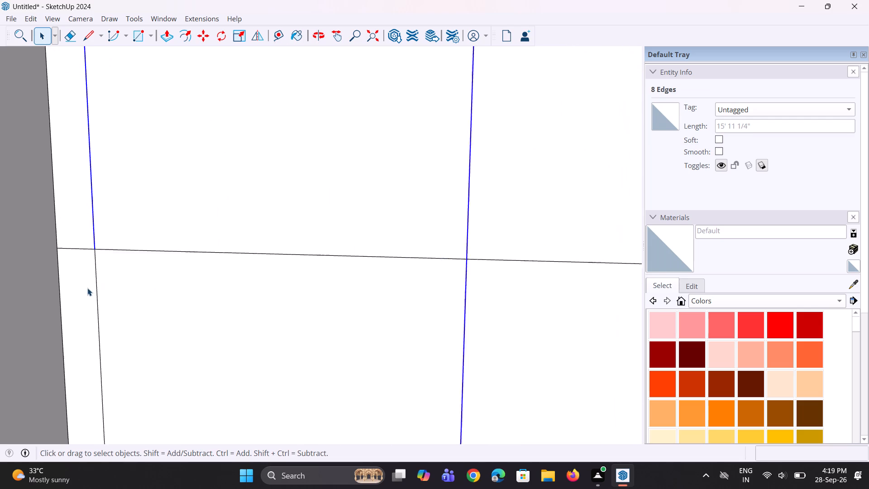
scroll(87, 288, "up", 2)
left_click(100, 279, "ctrl")
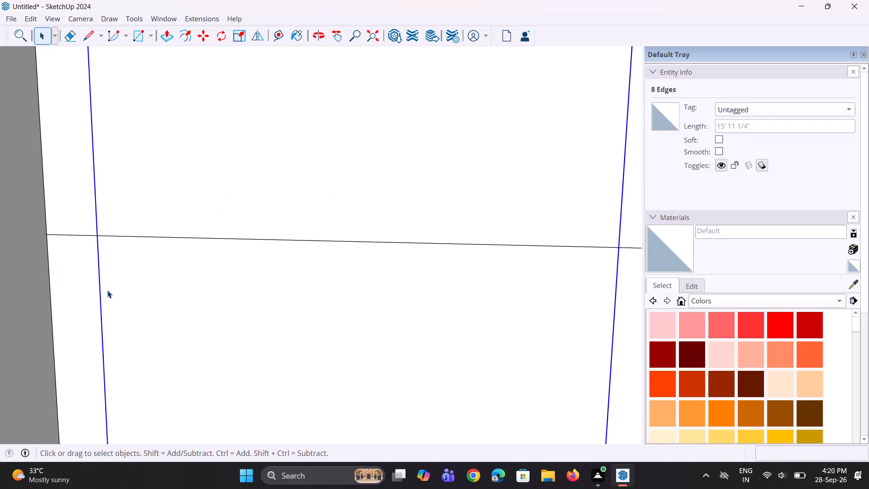
scroll(110, 288, "down", 12)
key("m")
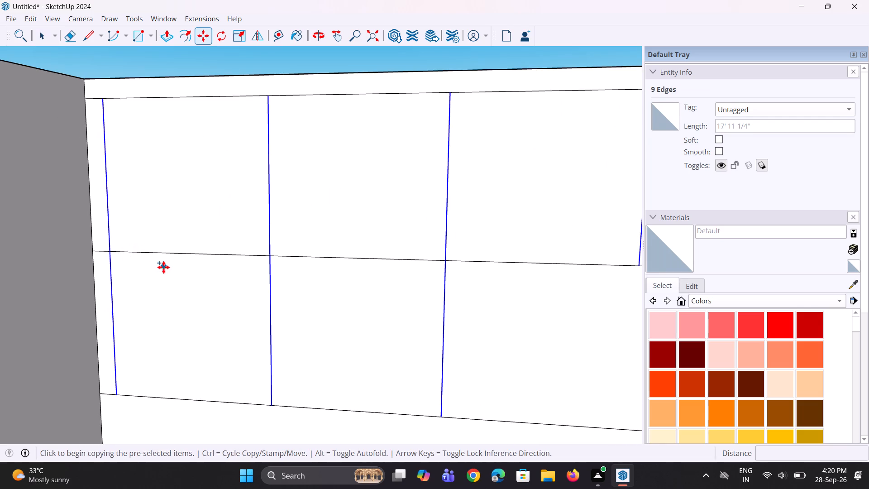
left_click(116, 398)
scroll(128, 400, "up", 7)
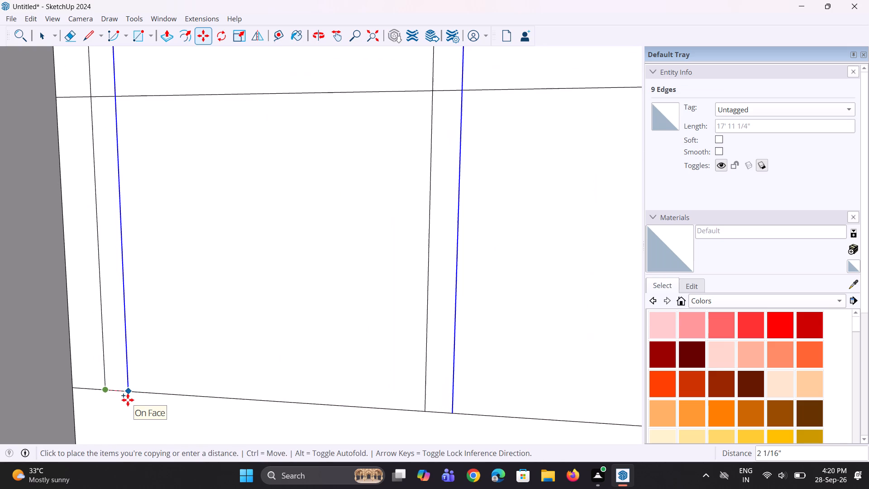
type("0.3")
key("shift+quotedbl")
key("Return")
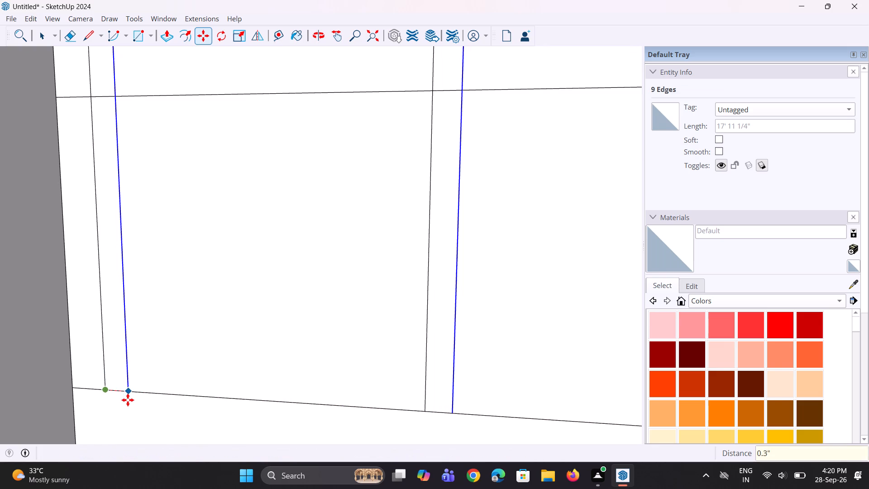
scroll(218, 454, "down", 10)
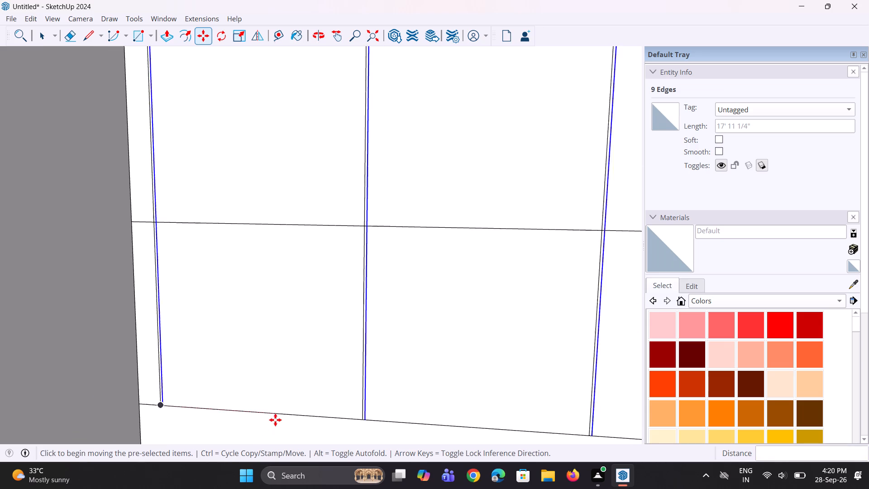
scroll(275, 420, "down", 5)
key("space")
key("space")
Copy the five segments of the horizontal edge between the upper and lower bands 0.3" downward.
scroll(289, 302, "up", 3)
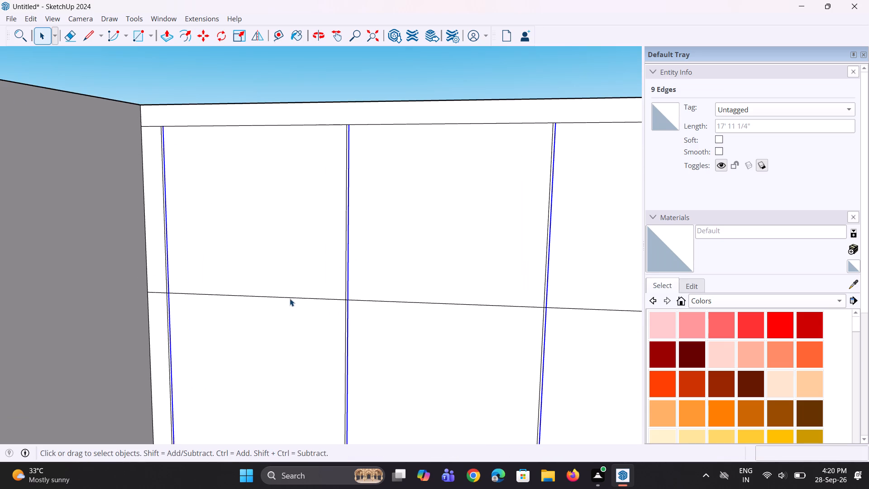
left_click(290, 298)
scroll(426, 307, "up", 3)
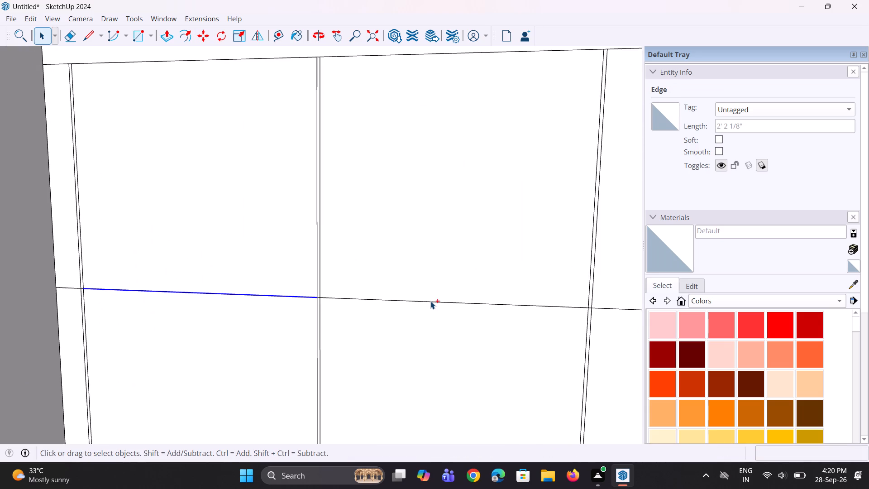
left_click(430, 301, "ctrl")
scroll(300, 330, "down", 10)
scroll(413, 326, "down", 4)
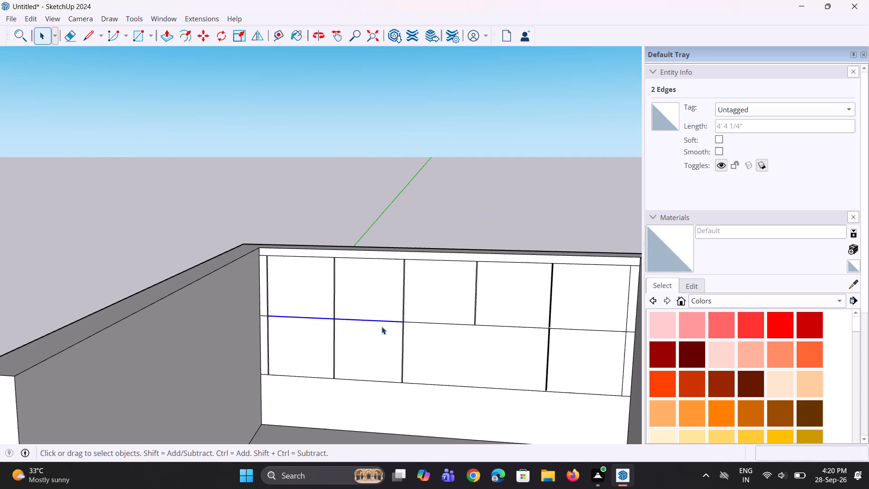
scroll(473, 322, "up", 4)
left_click(455, 325, "ctrl")
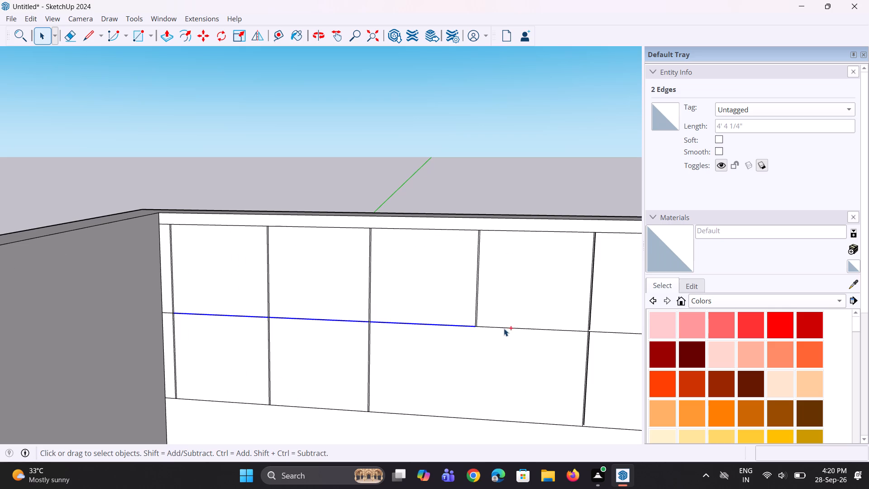
left_click(508, 328, "ctrl")
scroll(381, 371, "down", 5)
scroll(520, 341, "up", 4)
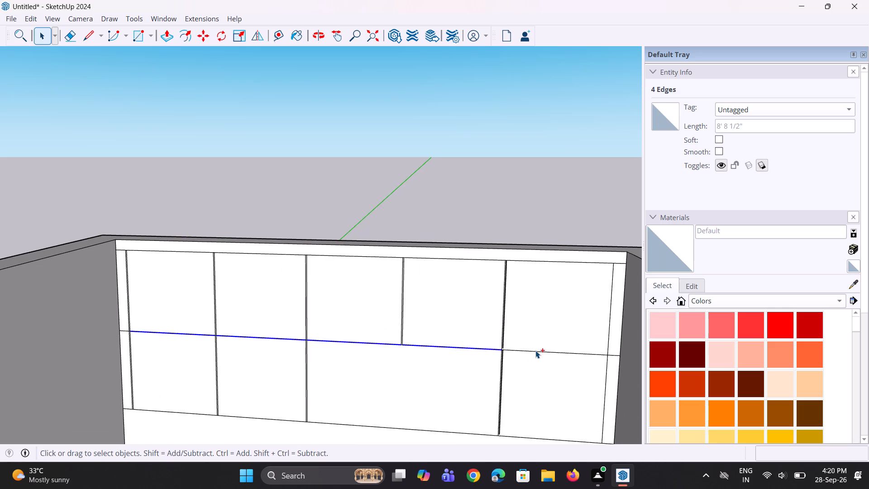
left_click(536, 351, "ctrl")
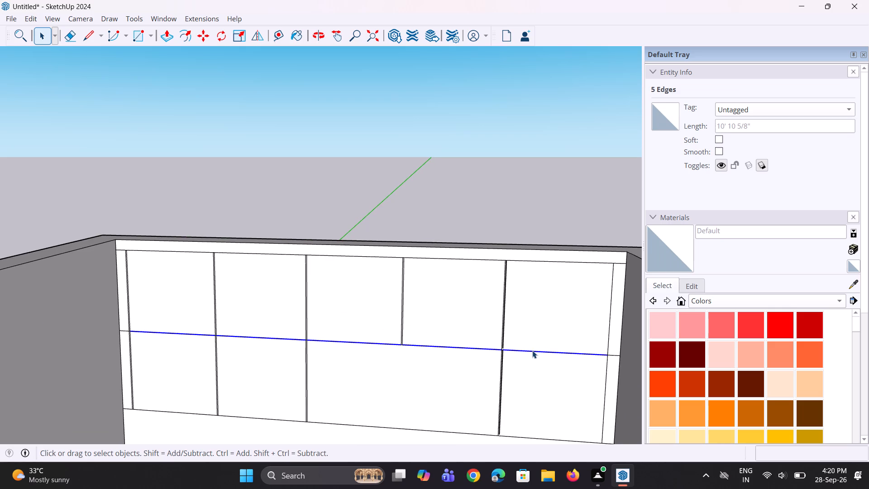
key("m")
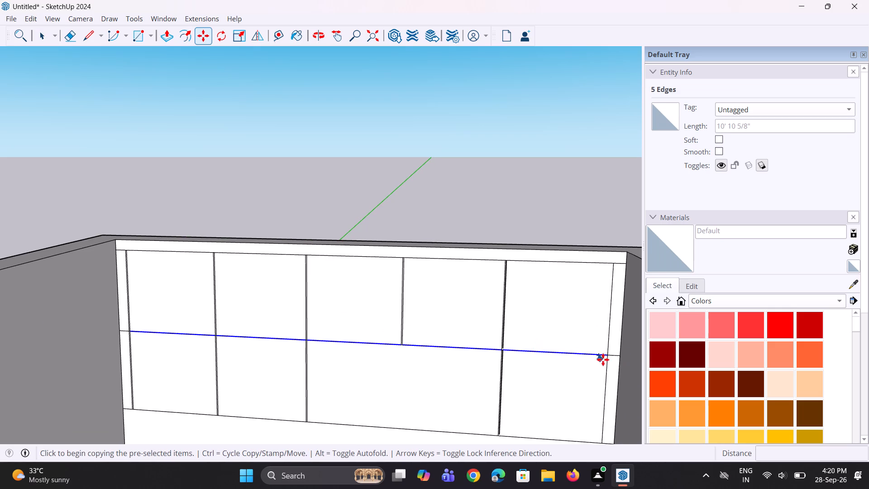
left_click(608, 355)
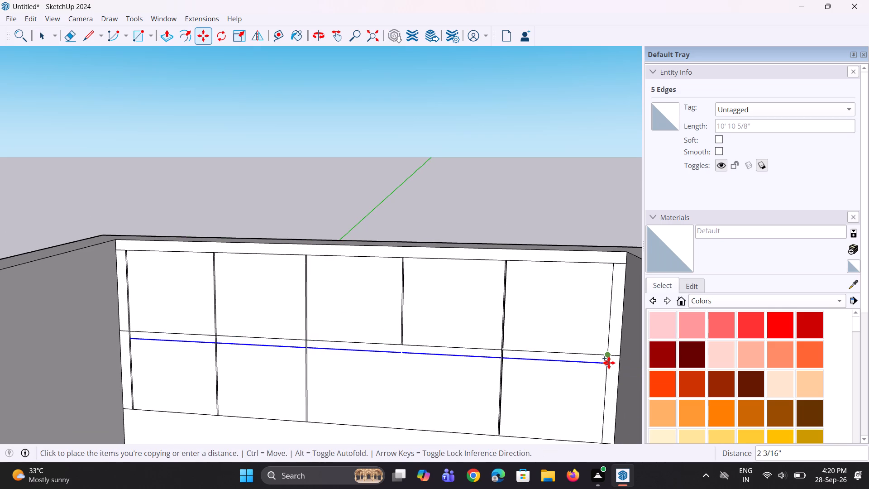
scroll(609, 362, "up", 9)
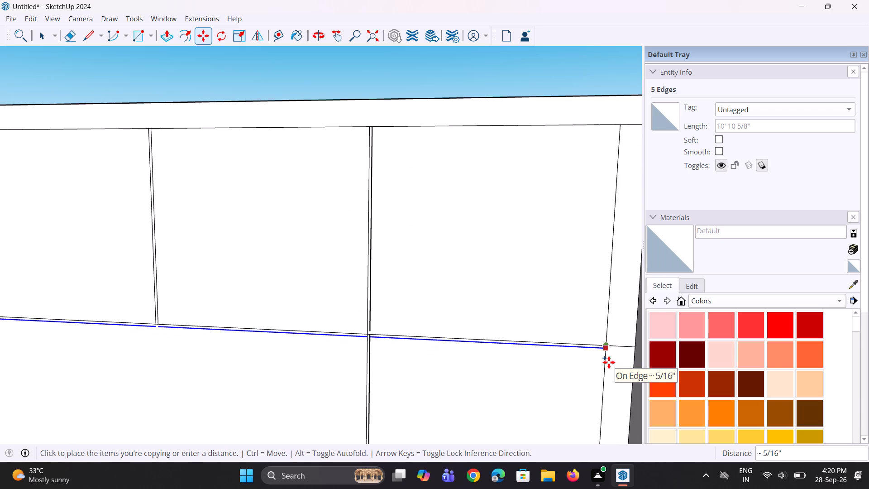
type("0.3\"")
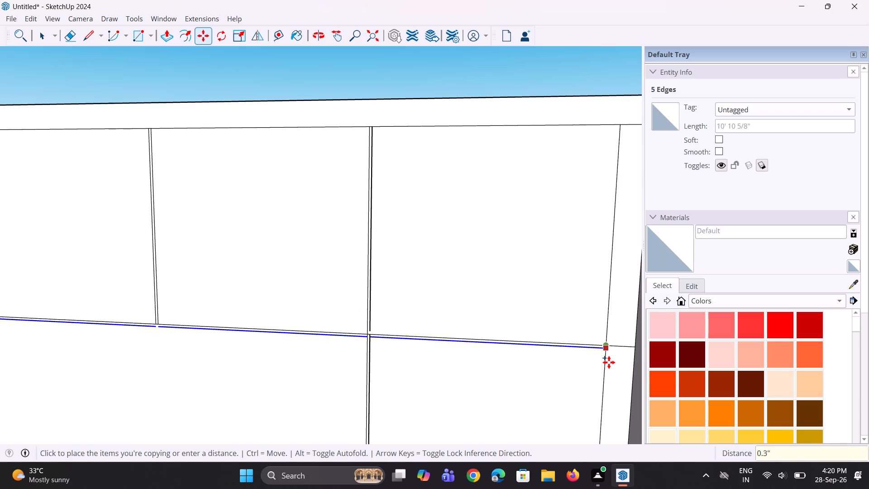
key("Return")
scroll(554, 366, "down", 5)
key("space")
key("space")
Draw a short line from the horizontal band edge up to the loose end of the upper-band divider nearest the side run.
scroll(443, 357, "down", 2)
scroll(434, 337, "up", 5)
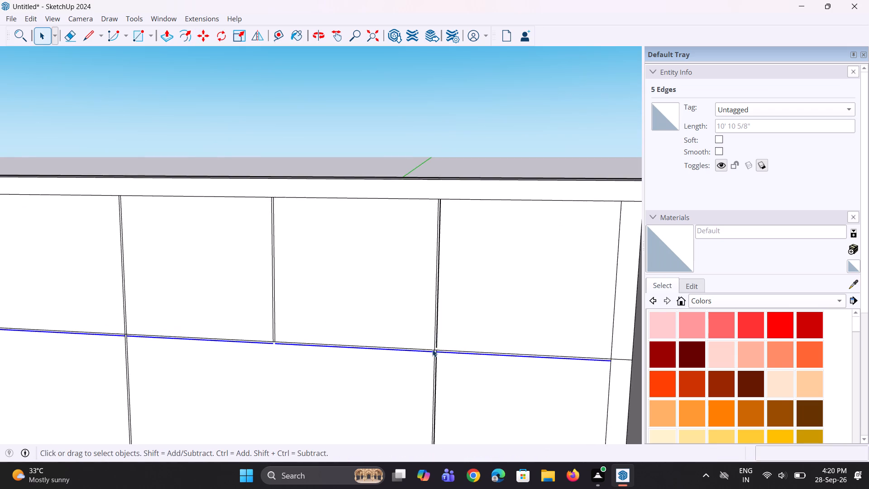
scroll(432, 349, "up", 18)
scroll(440, 353, "up", 5)
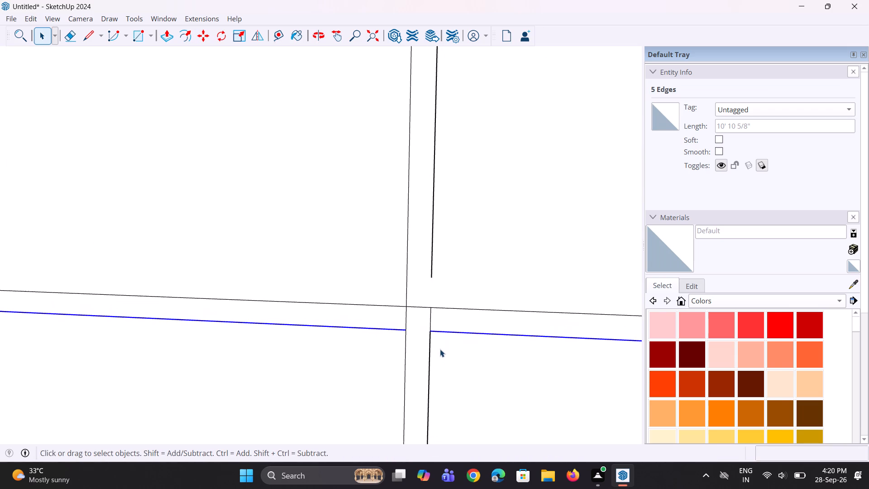
scroll(441, 306, "up", 2)
key("l")
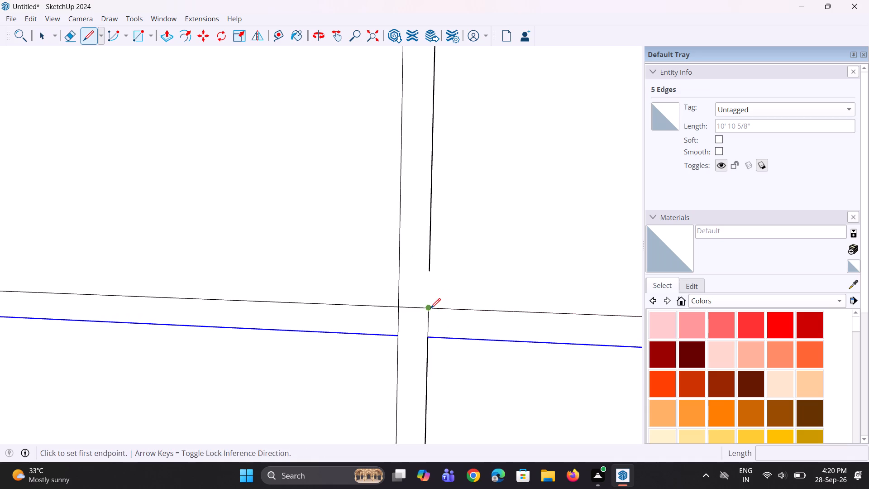
left_click(430, 308)
scroll(428, 274, "up", 1)
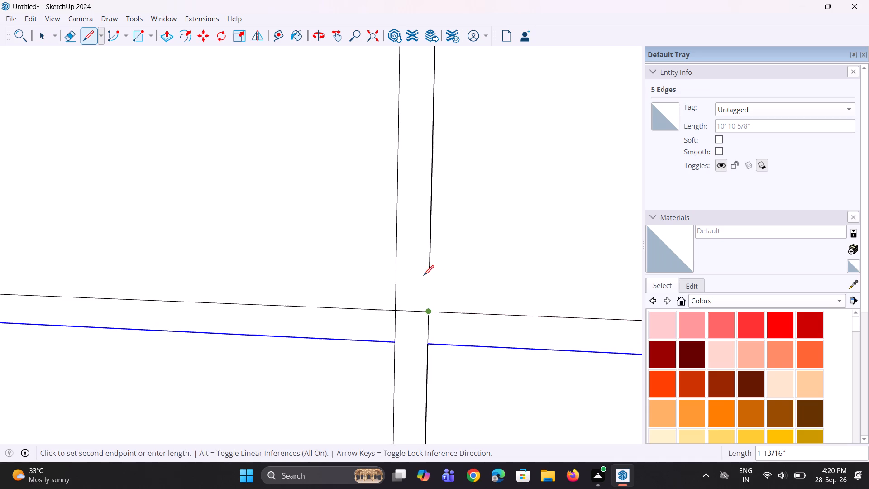
left_click(431, 272)
key("space")
key("space")
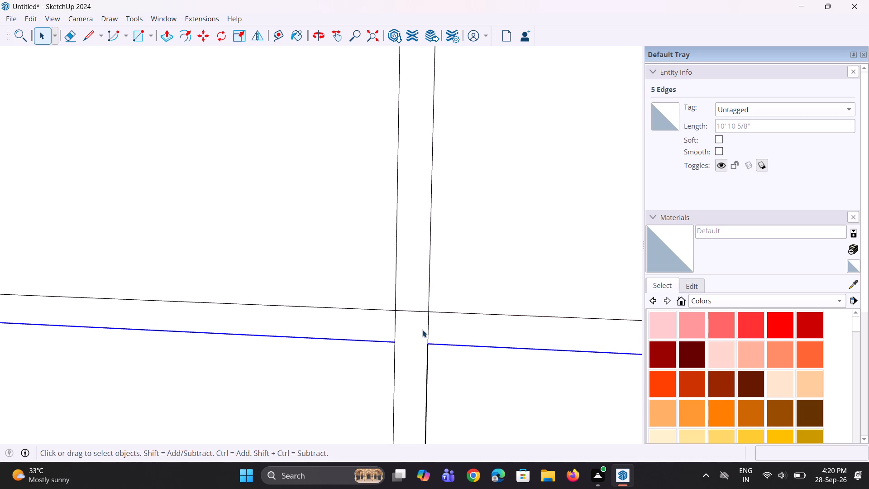
Erase the two short vertical pieces crossing the horizontal gap at the divider nearest the side run.
middle_click_drag(439, 333, 450, 334)
scroll(422, 334, "down", 10)
scroll(396, 330, "up", 9)
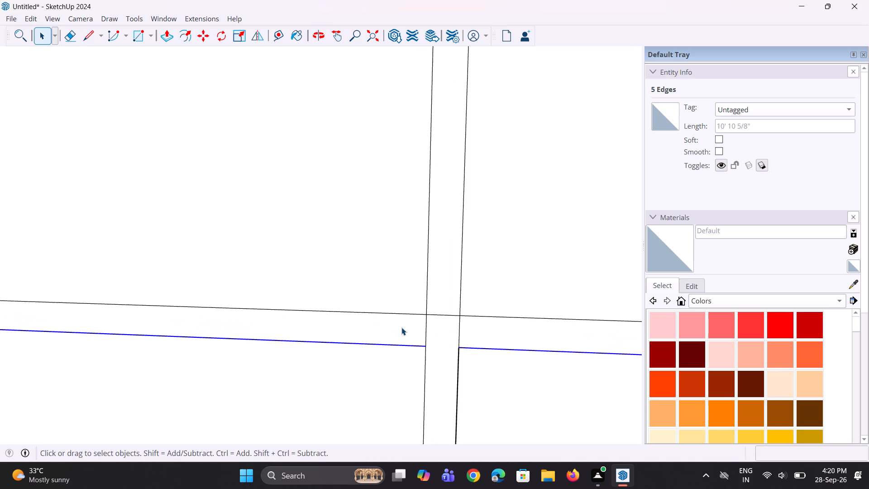
key("e")
left_click(425, 328)
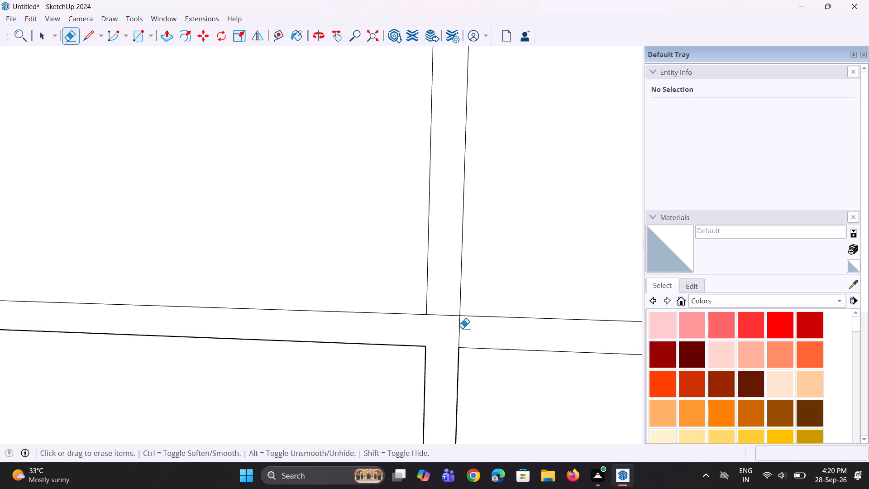
left_click(458, 329)
scroll(454, 327, "down", 6)
left_click(458, 330)
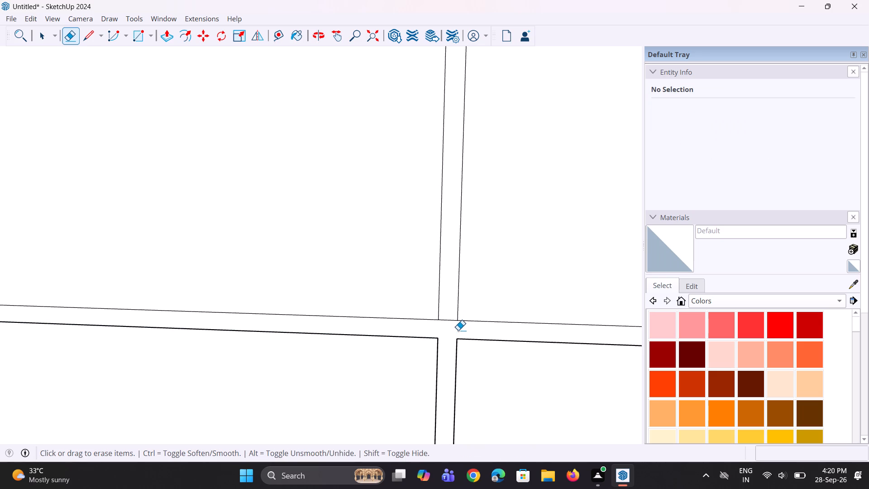
scroll(458, 330, "down", 20)
scroll(458, 330, "down", 9)
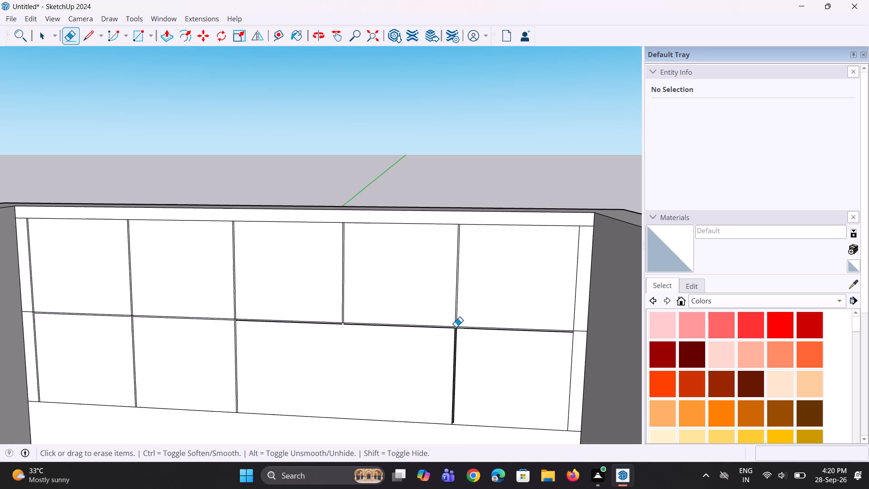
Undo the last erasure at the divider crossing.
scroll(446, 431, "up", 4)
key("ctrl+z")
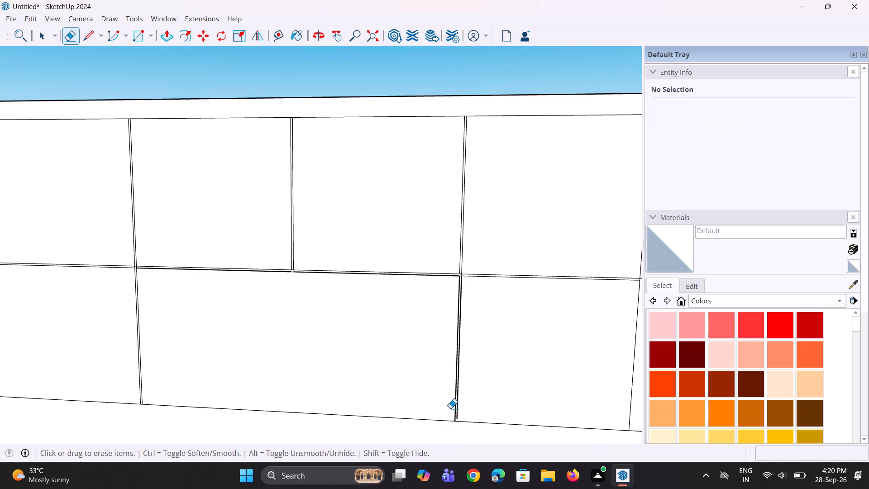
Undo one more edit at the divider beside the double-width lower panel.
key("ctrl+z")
Draw a line about 3/8" long from the loose lower end of the divider right of the double-width panel to the lower band's bottom edge.
scroll(449, 411, "up", 9)
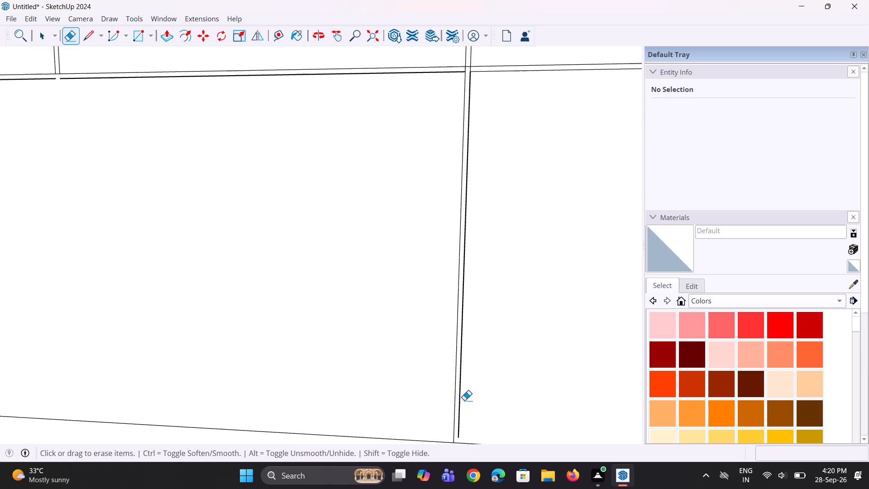
key("space")
key("l")
scroll(473, 439, "up", 4)
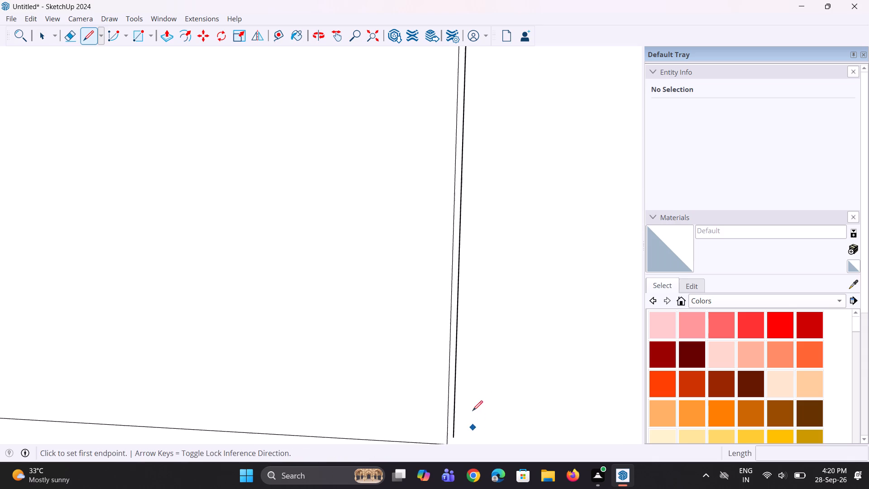
scroll(470, 403, "down", 11)
scroll(458, 436, "up", 18)
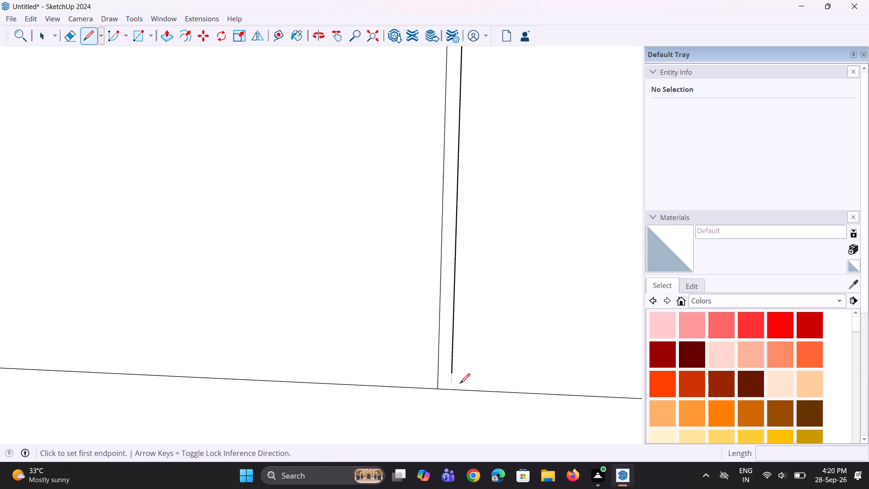
scroll(460, 384, "up", 2)
left_click(446, 371)
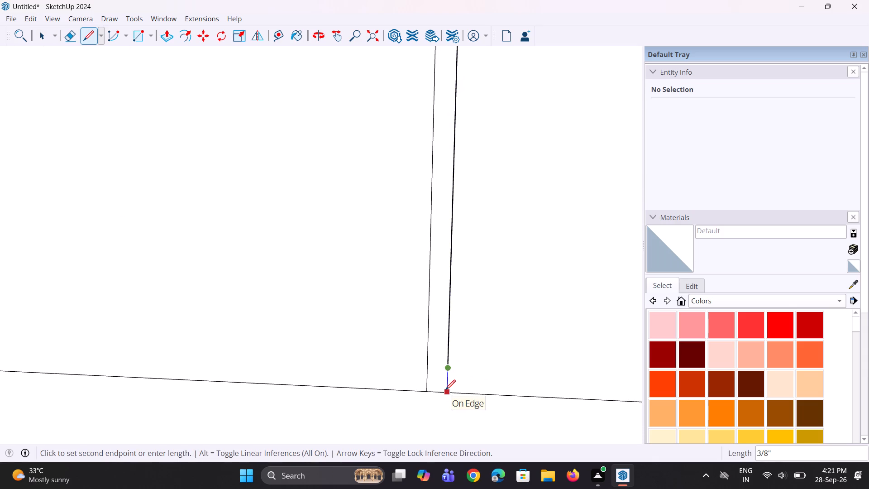
left_click(445, 390)
key("space")
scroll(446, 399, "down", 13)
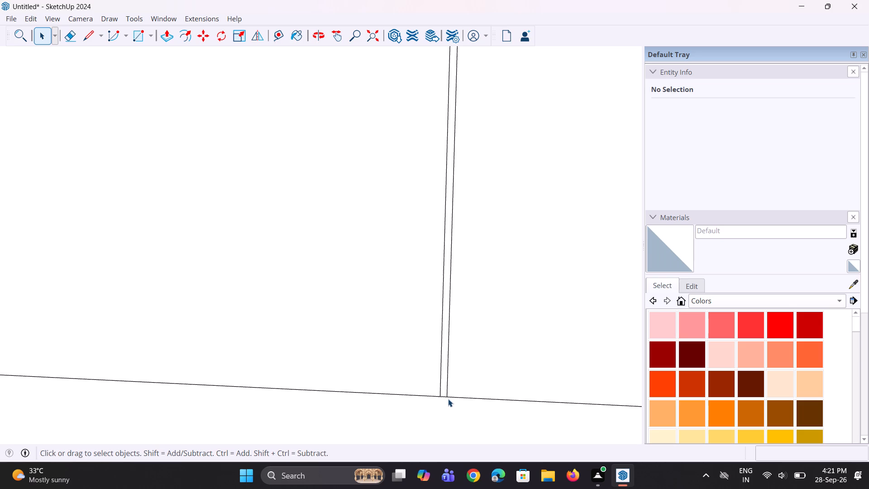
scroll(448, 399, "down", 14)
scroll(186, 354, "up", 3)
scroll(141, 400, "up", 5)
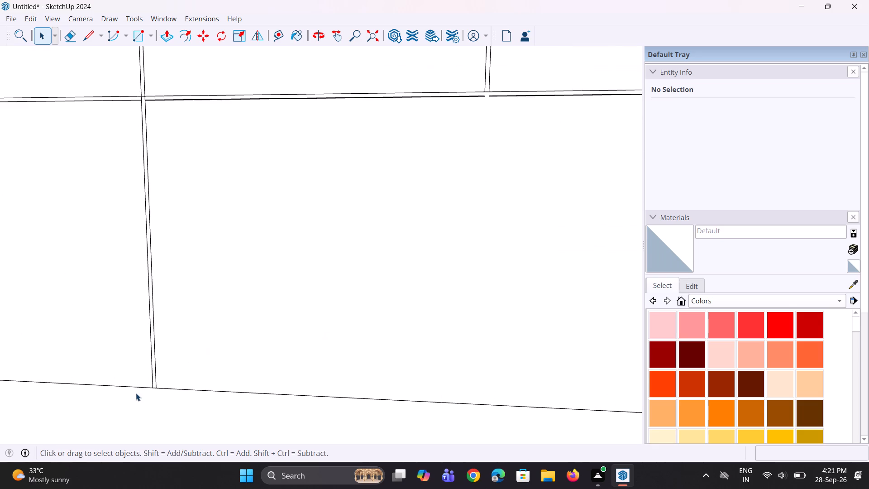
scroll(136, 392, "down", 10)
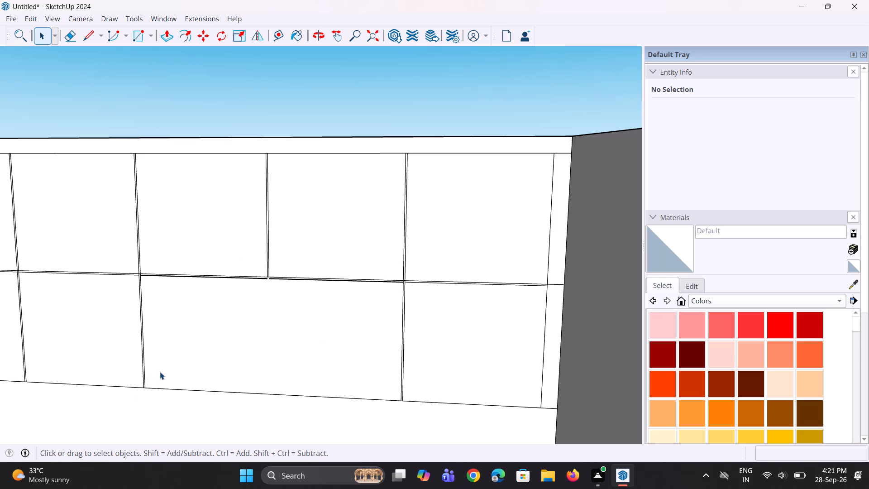
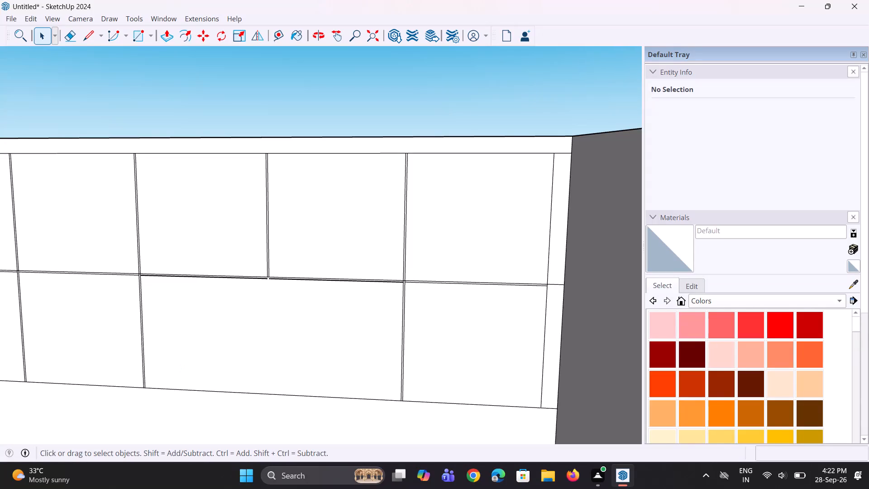
Copy the two vertical edges at the right end of the upper and lower panel bands 0.3" toward the side wall.
scroll(537, 244, "up", 2)
scroll(537, 244, "down", 7)
left_click(544, 256)
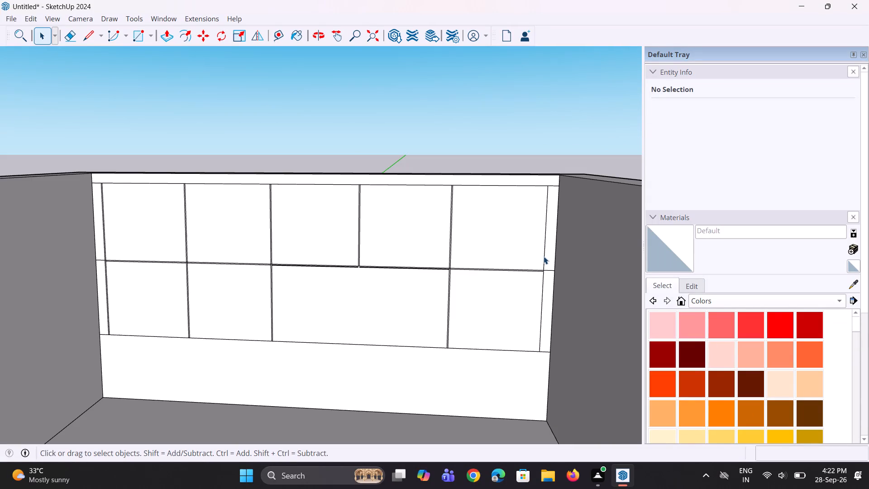
scroll(539, 269, "up", 6)
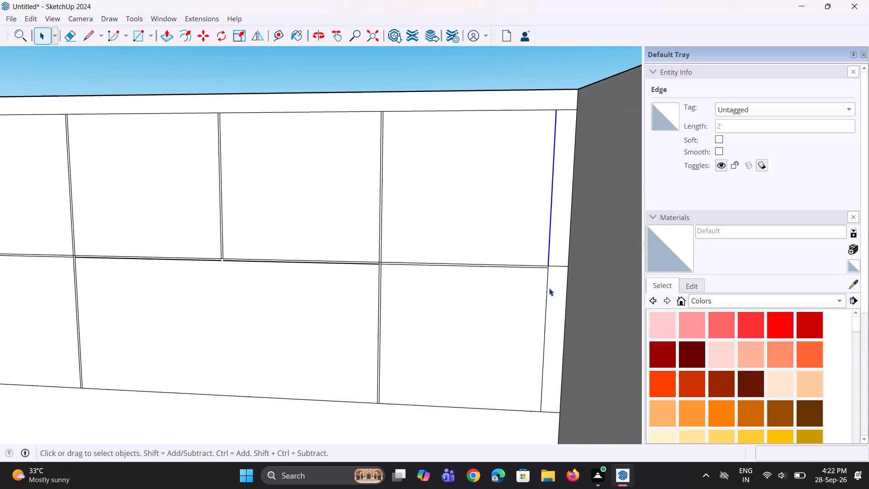
left_click(547, 292, "ctrl")
scroll(539, 344, "down", 4)
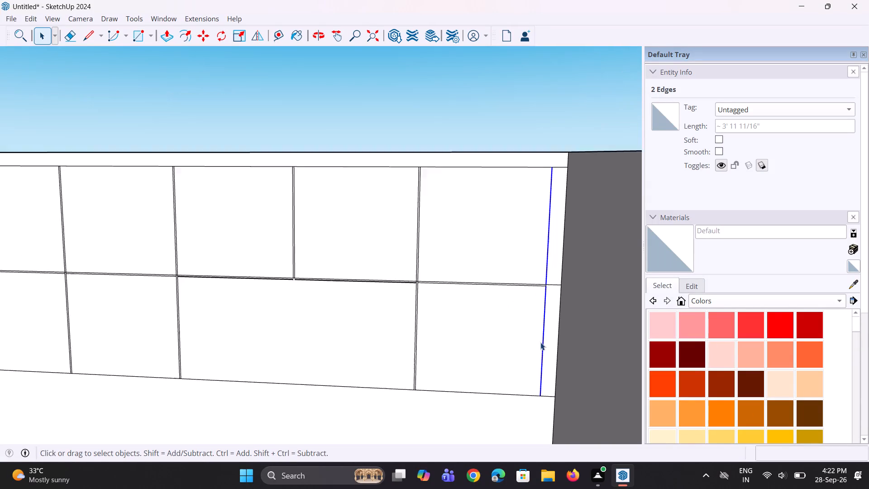
key("m")
left_click(539, 391)
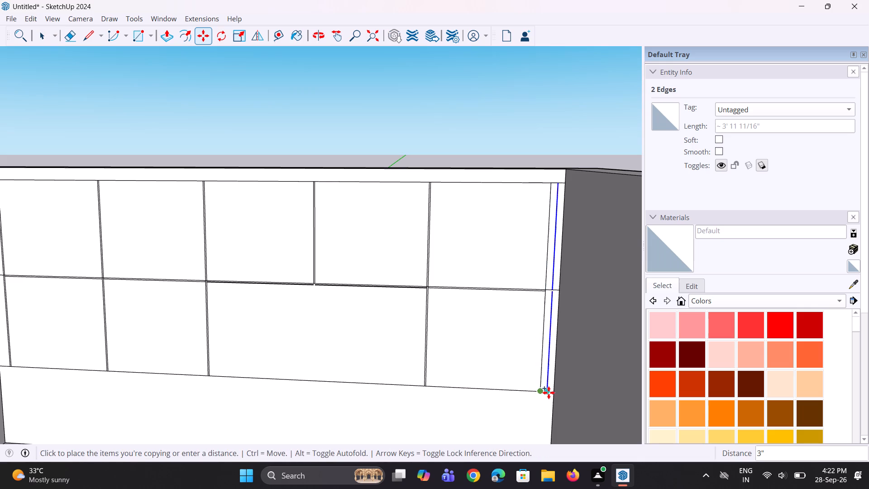
scroll(547, 390, "up", 7)
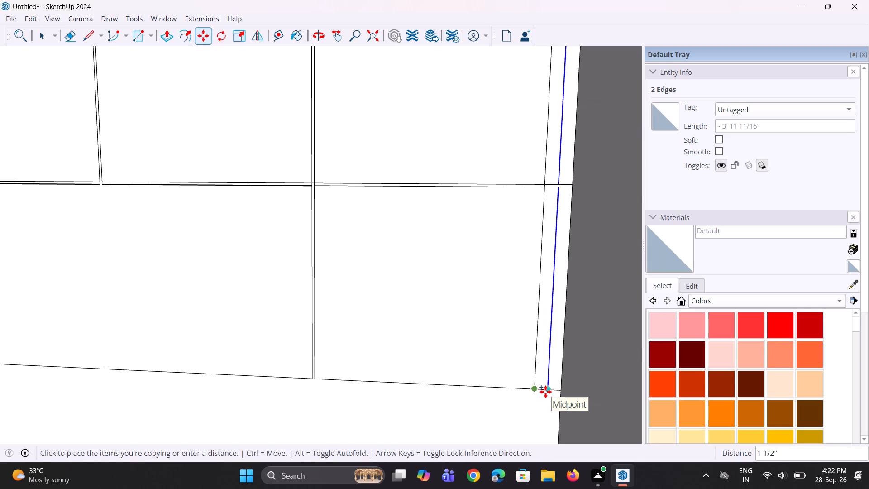
type("0.3\"")
key("Return")
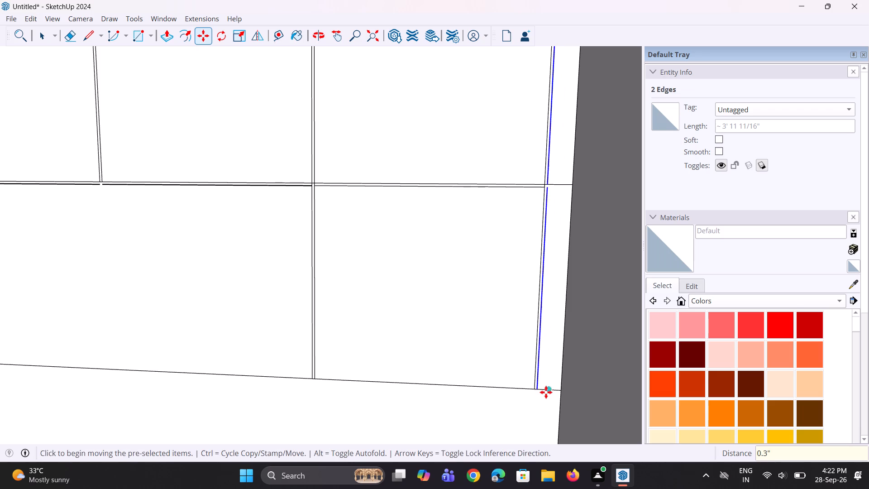
Recess the narrow vertical gap strip at the left end of the upper band by 0.3" with Push/Pull.
scroll(549, 391, "down", 13)
scroll(304, 338, "up", 3)
scroll(203, 335, "up", 3)
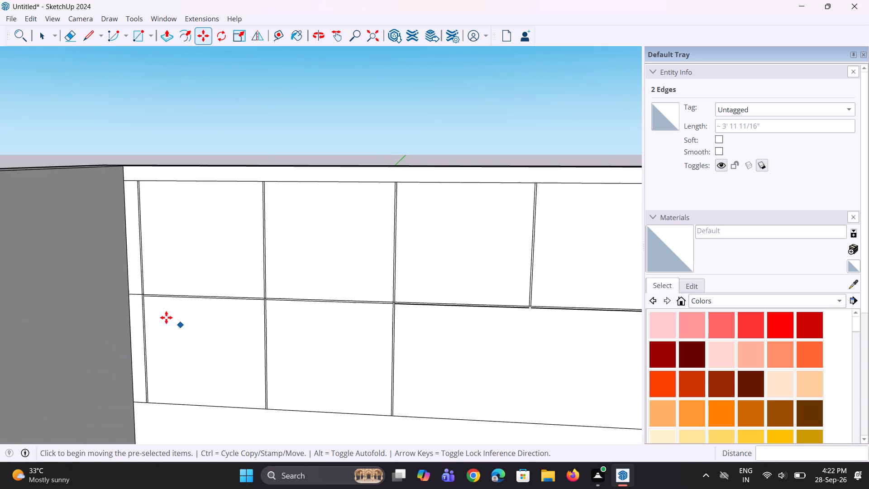
middle_click_drag(165, 313, 183, 314)
key("space")
key("p")
scroll(150, 278, "up", 2)
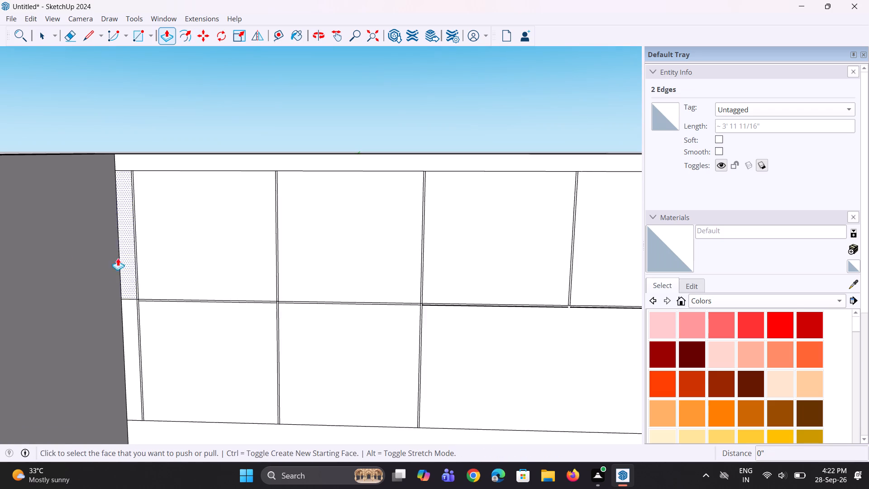
scroll(118, 258, "up", 10)
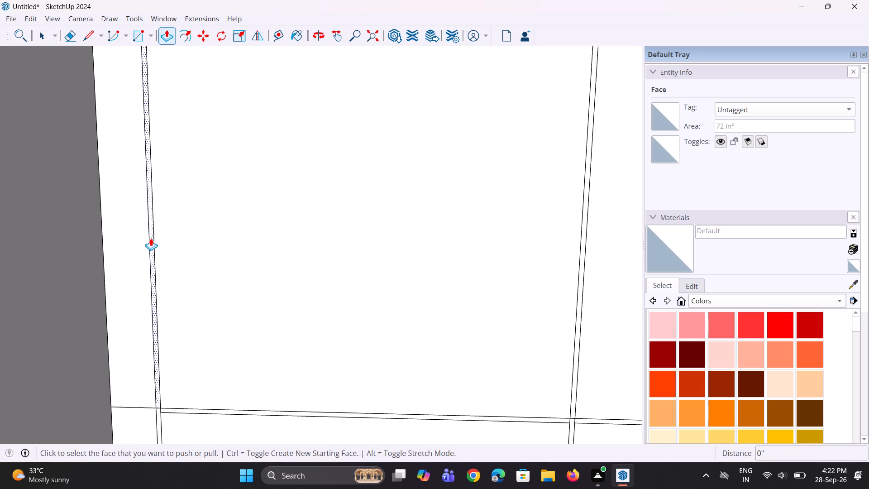
left_click(151, 238)
type("0.3\"")
key("Return")
scroll(164, 250, "down", 6)
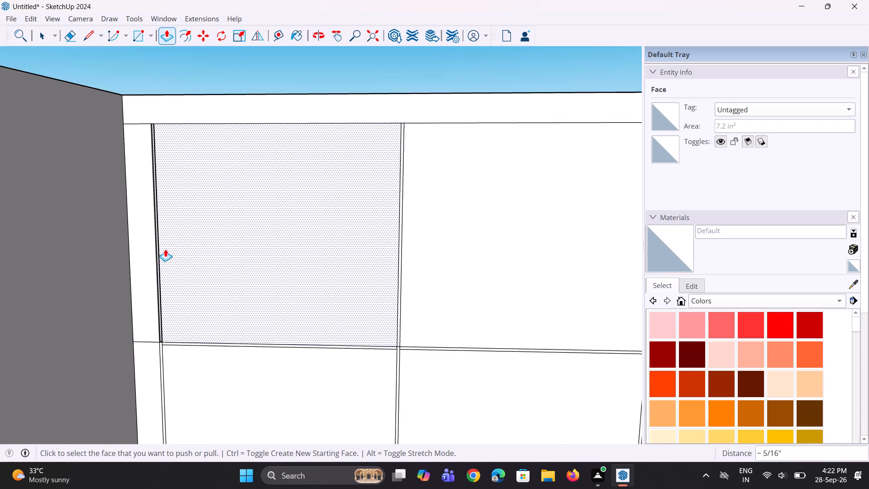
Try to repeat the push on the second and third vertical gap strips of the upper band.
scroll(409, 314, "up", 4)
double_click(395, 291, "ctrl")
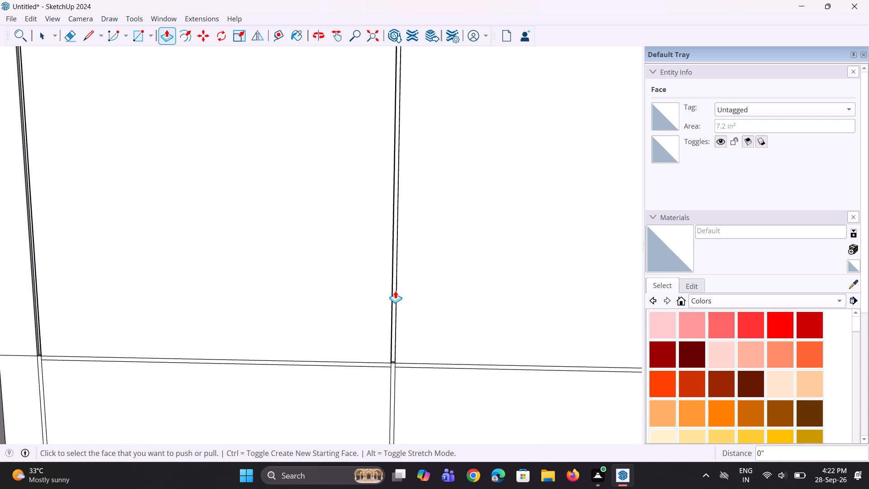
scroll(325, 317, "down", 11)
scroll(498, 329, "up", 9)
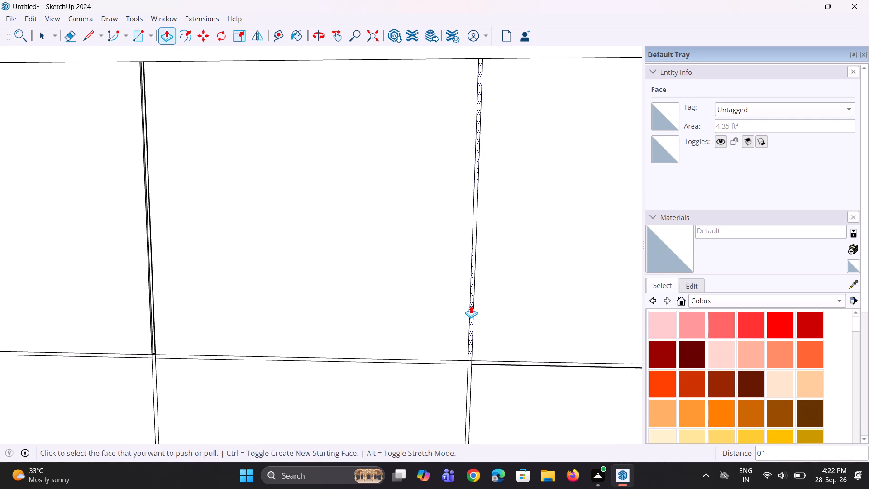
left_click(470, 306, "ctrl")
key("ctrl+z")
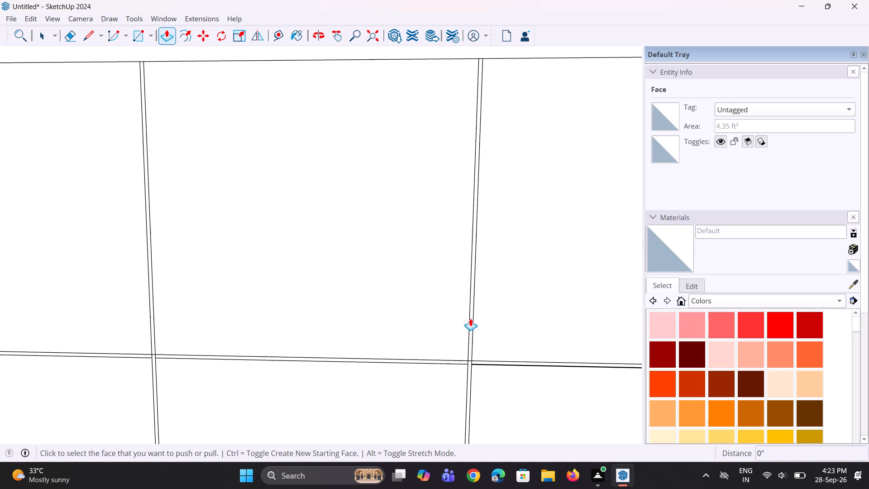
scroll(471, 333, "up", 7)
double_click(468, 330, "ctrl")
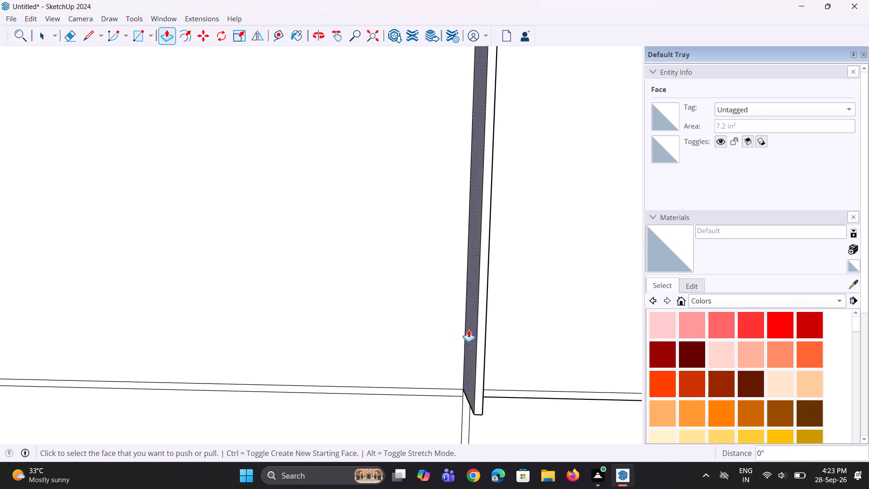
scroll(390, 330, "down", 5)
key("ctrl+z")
Recess the third vertical gap strip of the upper band by 0.3".
scroll(433, 338, "up", 7)
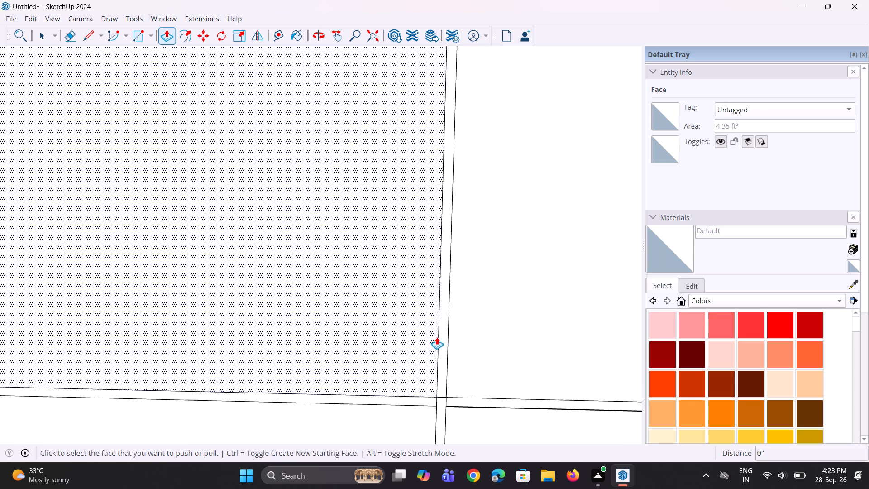
left_click(441, 342)
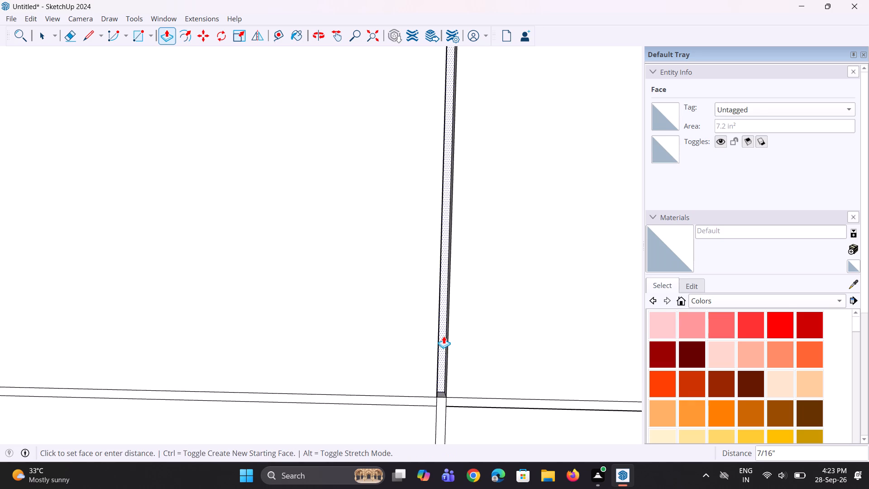
type("0.3\"")
key("Return")
Repeat the 0.3" recess on the second and fourth vertical gap strips of the upper band.
scroll(419, 367, "down", 20)
scroll(419, 367, "down", 1)
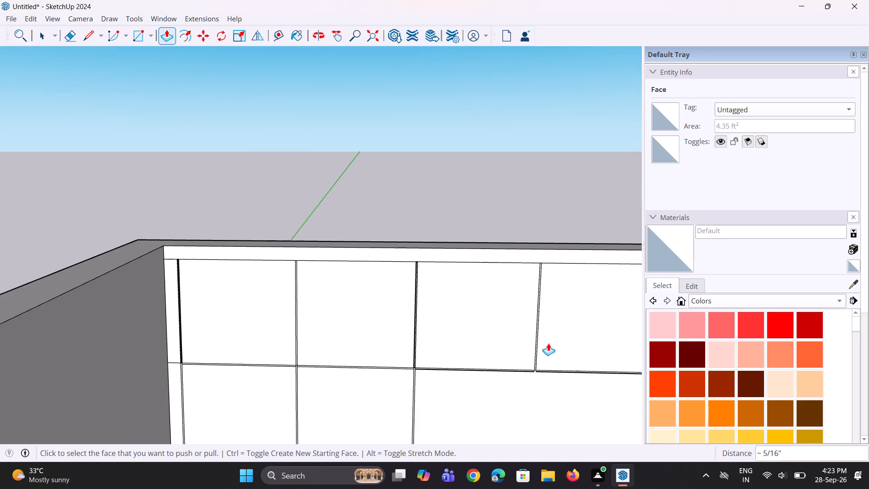
scroll(548, 343, "up", 4)
scroll(281, 322, "up", 3)
scroll(170, 249, "up", 7)
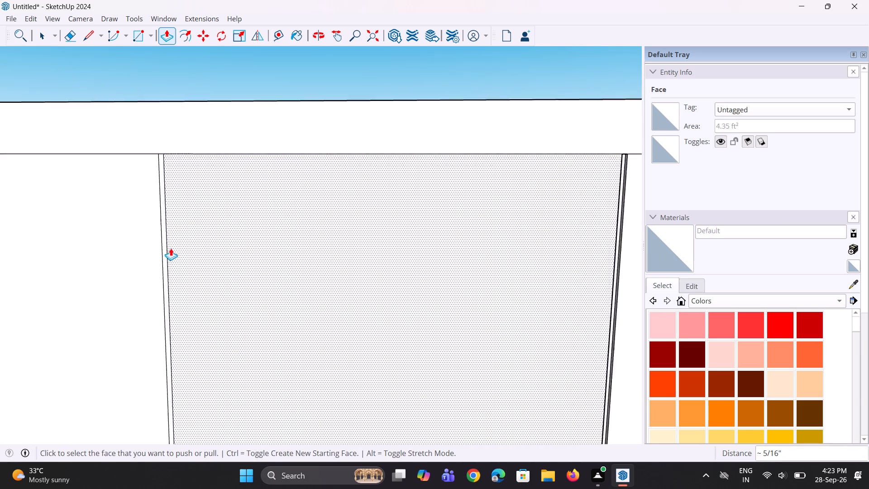
scroll(171, 248, "up", 2)
double_click(163, 248, "ctrl")
scroll(165, 284, "down", 8)
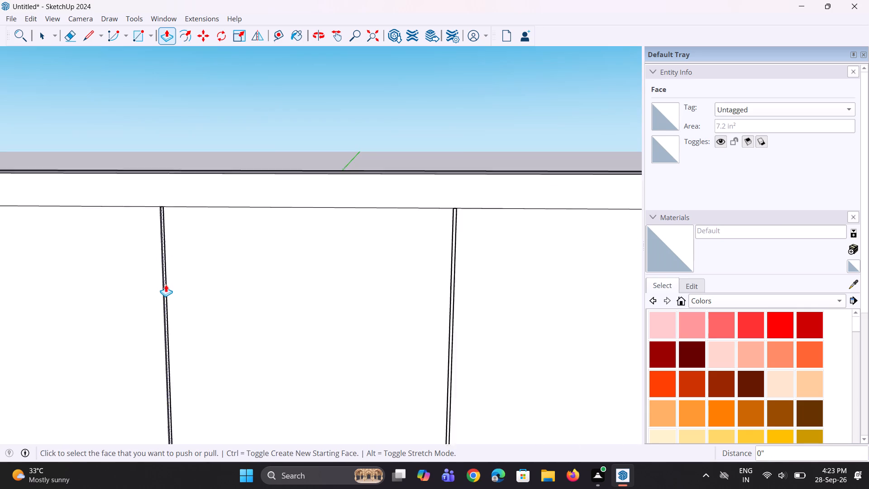
scroll(166, 284, "down", 6)
scroll(508, 335, "up", 7)
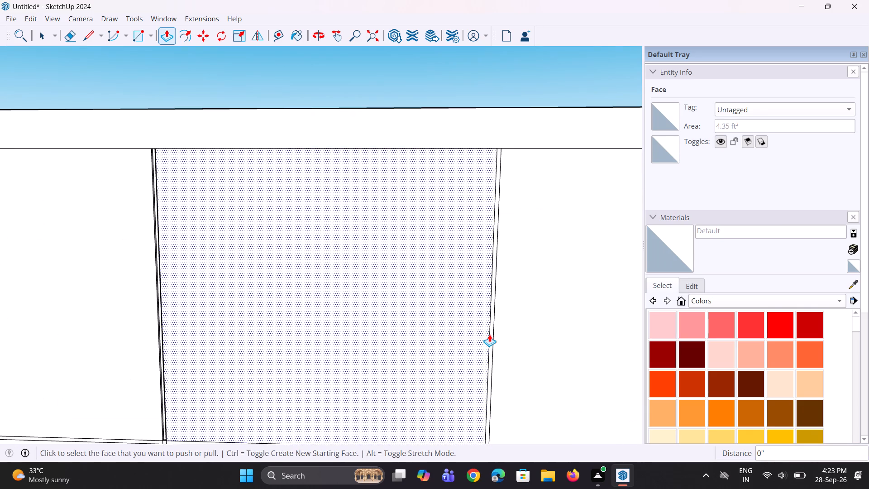
double_click(493, 337, "ctrl")
scroll(324, 292, "down", 8)
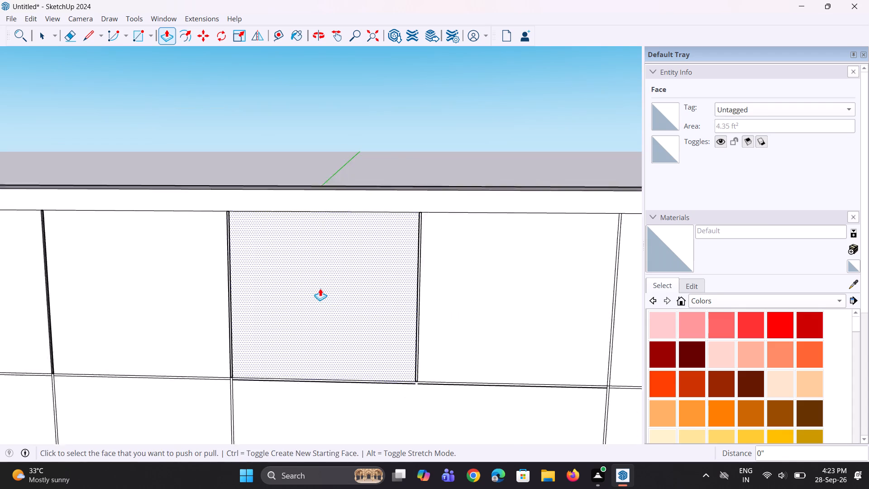
Repeat the 0.3" recess on the last two vertical gap strips at the right end of the upper band.
scroll(320, 288, "down", 2)
scroll(504, 321, "up", 19)
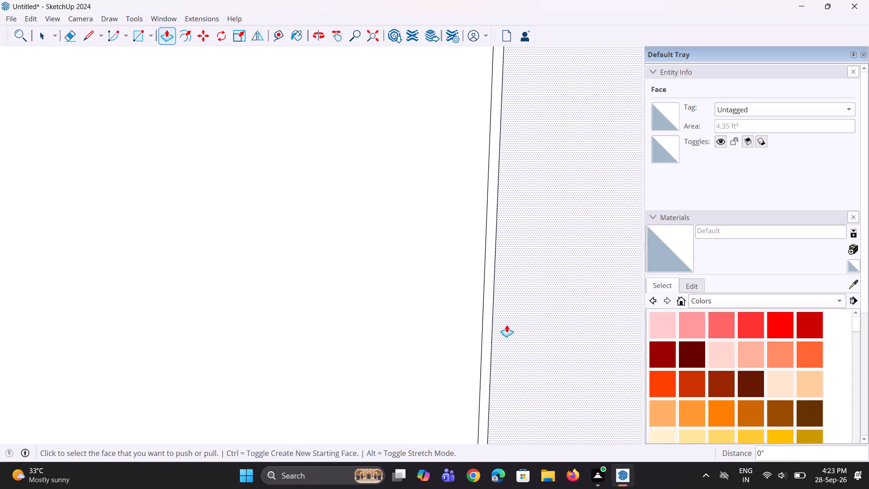
double_click(492, 328, "ctrl")
scroll(385, 350, "down", 9)
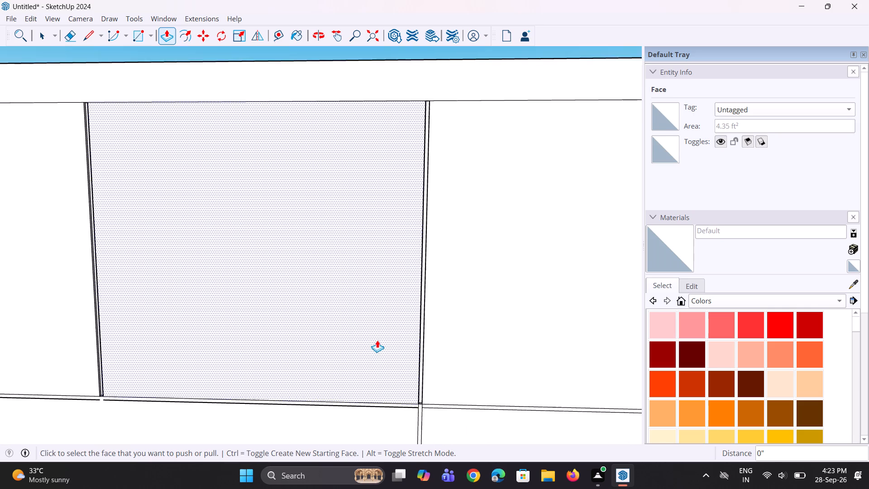
scroll(377, 340, "down", 2)
scroll(449, 333, "down", 8)
scroll(525, 330, "up", 8)
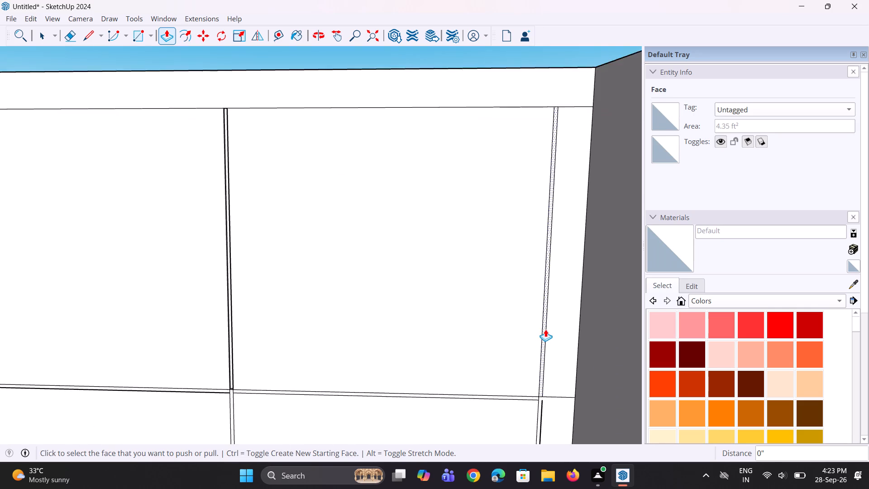
scroll(545, 329, "up", 9)
double_click(545, 324, "ctrl")
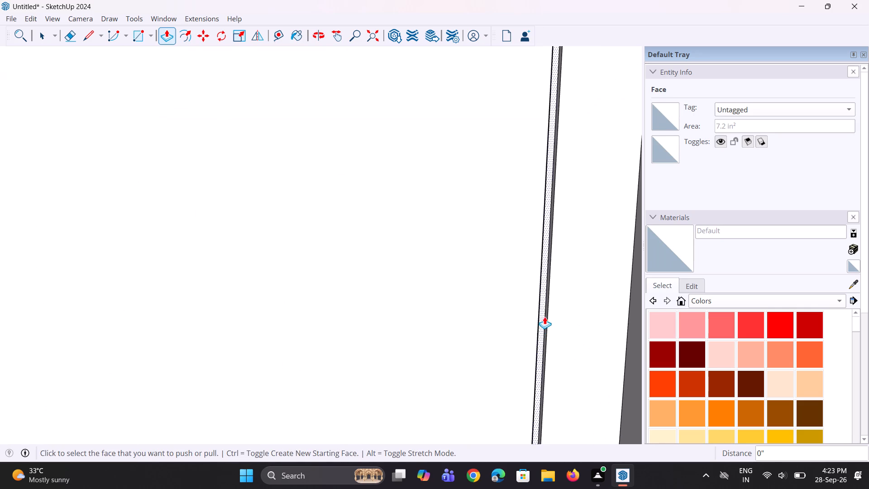
Repeat the 0.3" recess on the horizontal gap strip beneath the rightmost upper panel.
scroll(544, 316, "down", 10)
scroll(511, 390, "up", 10)
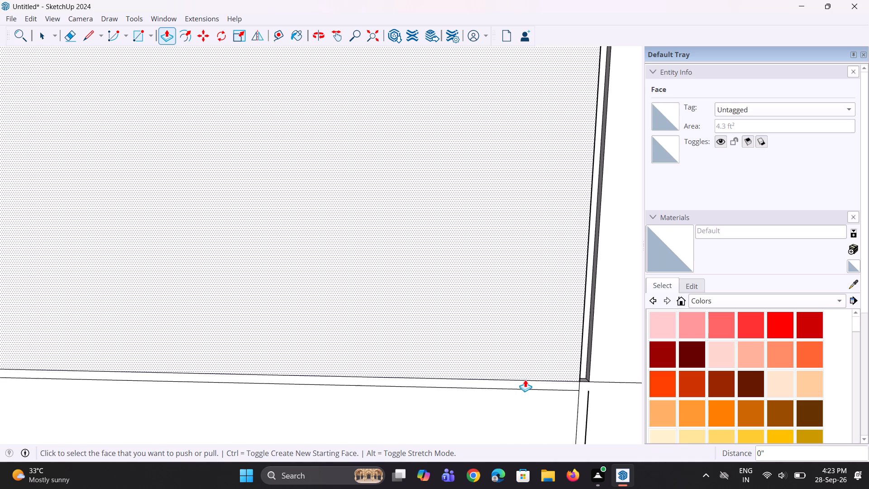
double_click(524, 382, "ctrl")
scroll(522, 375, "down", 7)
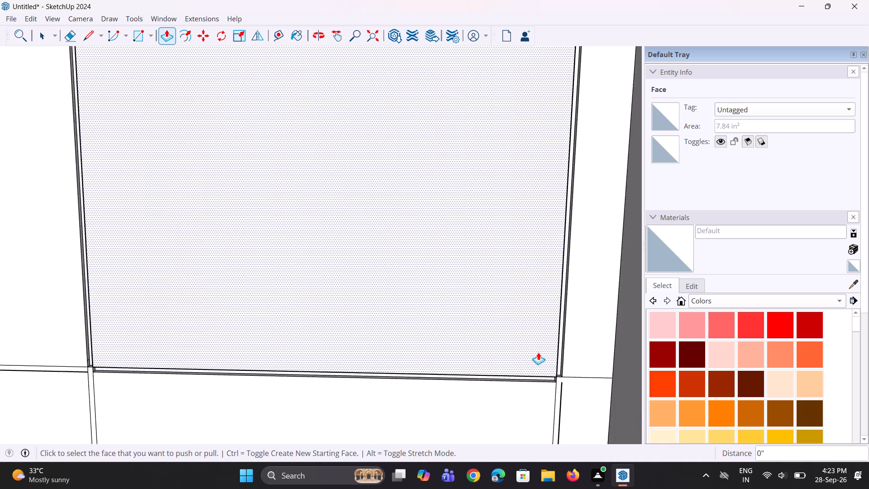
Draw a line about 5/16" long closing the break in the horizontal gap strip's lower edge beneath the upper band's fourth vertical gap.
scroll(538, 352, "down", 13)
scroll(400, 357, "up", 9)
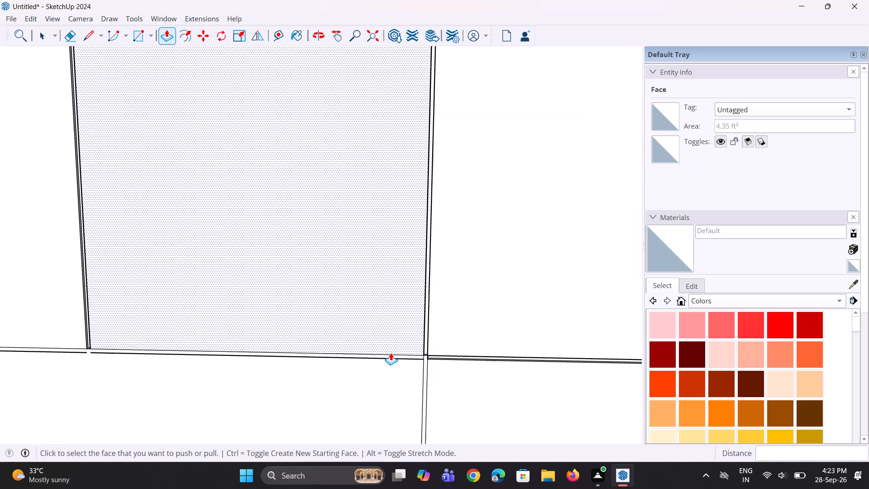
scroll(395, 354, "up", 5, "ctrl")
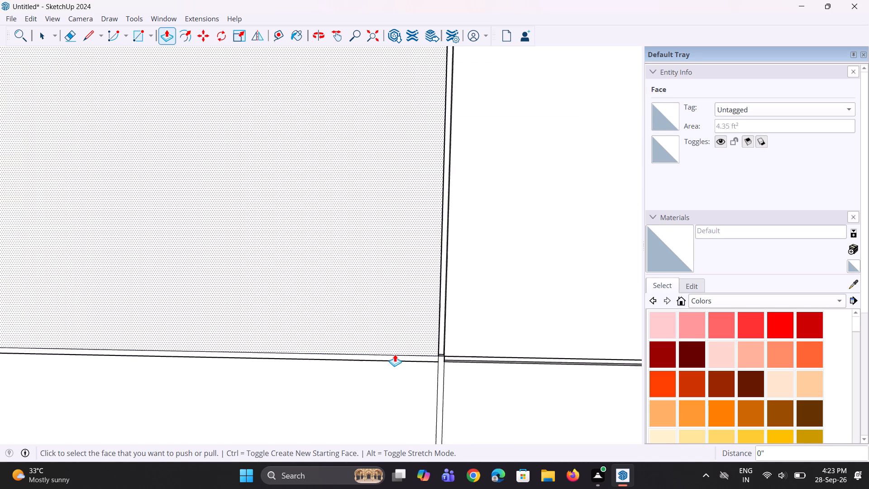
scroll(395, 354, "up", 3, "ctrl")
scroll(416, 353, "down", 6)
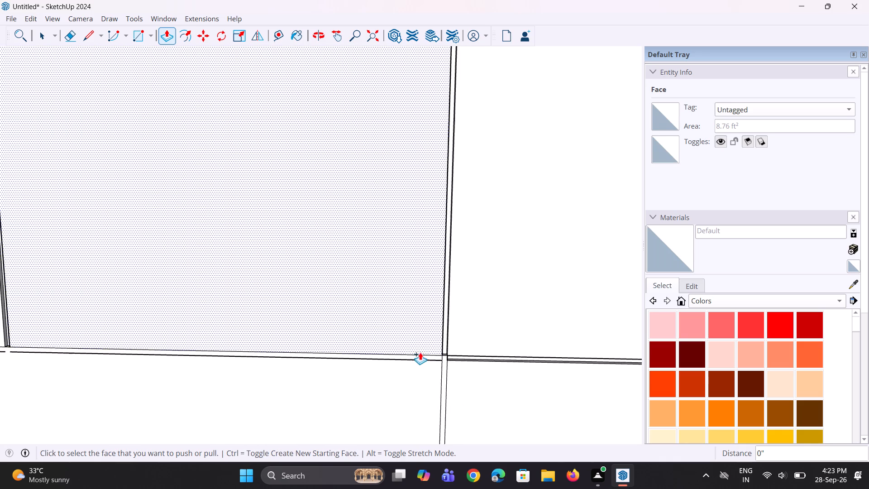
scroll(412, 354, "down", 4)
scroll(145, 346, "down", 11)
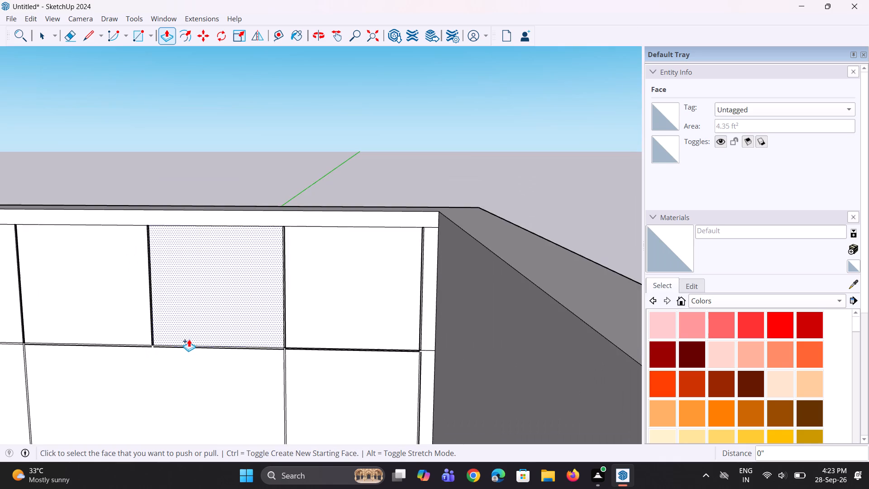
scroll(189, 339, "down", 2)
key("space")
key("l")
scroll(164, 354, "up", 3)
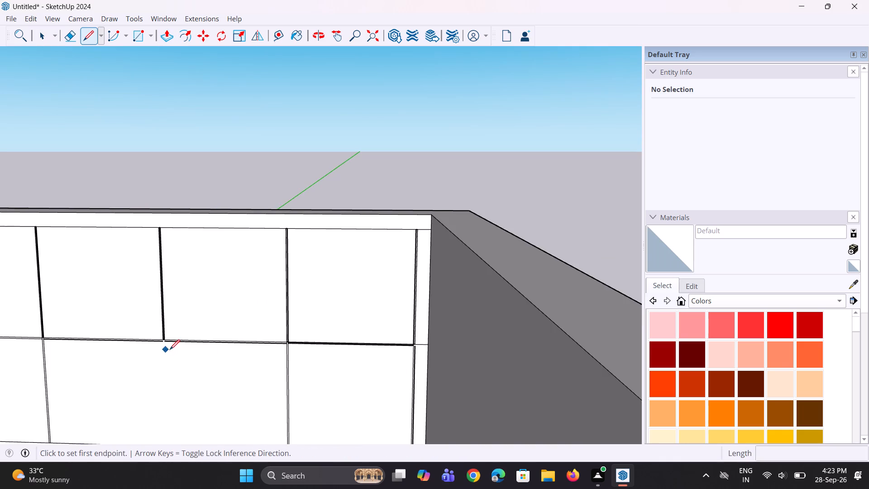
scroll(170, 350, "up", 10)
scroll(155, 330, "up", 18)
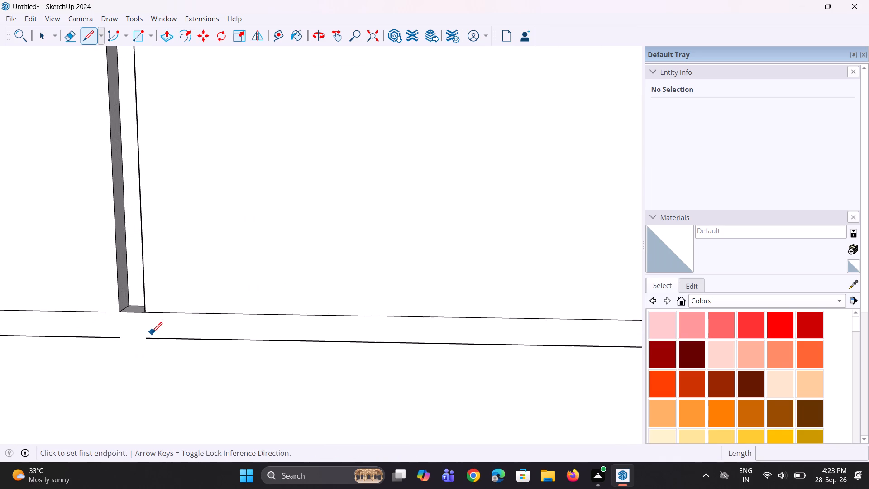
scroll(152, 332, "up", 4)
left_click(142, 339)
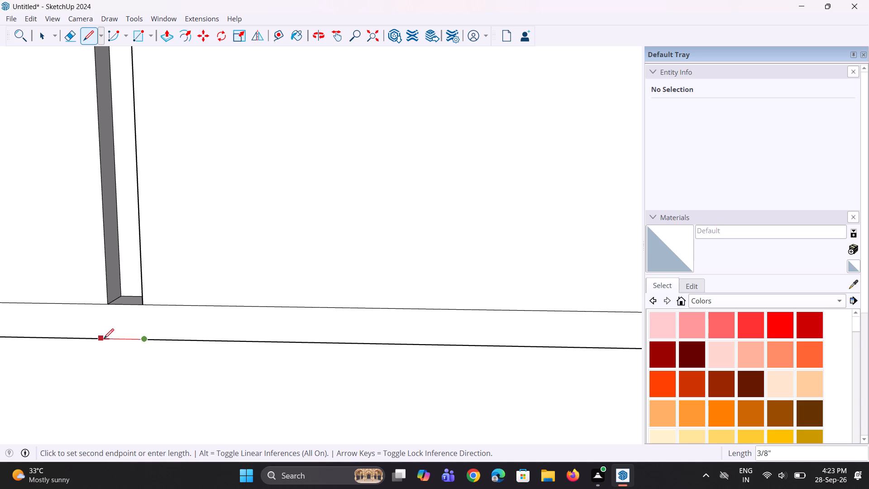
scroll(106, 339, "up", 10)
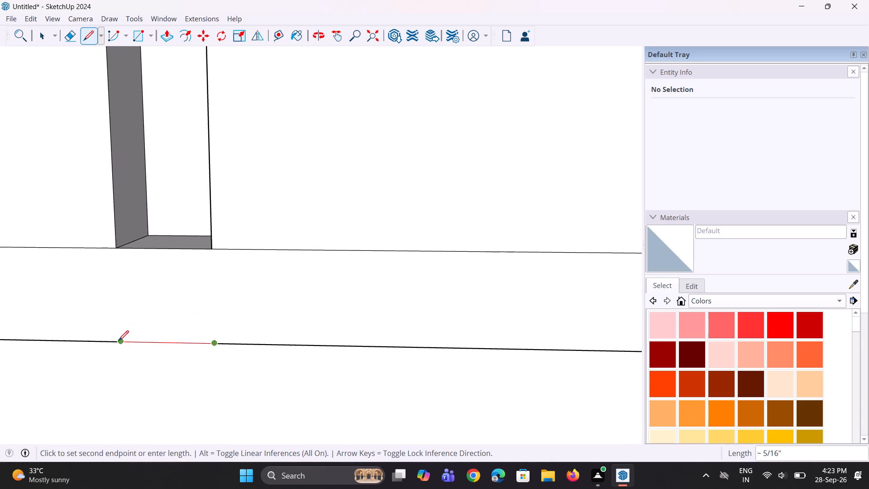
left_click(119, 340)
key("space")
Repeat the 0.3" recess on the horizontal gap strips above the wide lower panel and beneath the two leftmost upper panels.
scroll(169, 352, "down", 12)
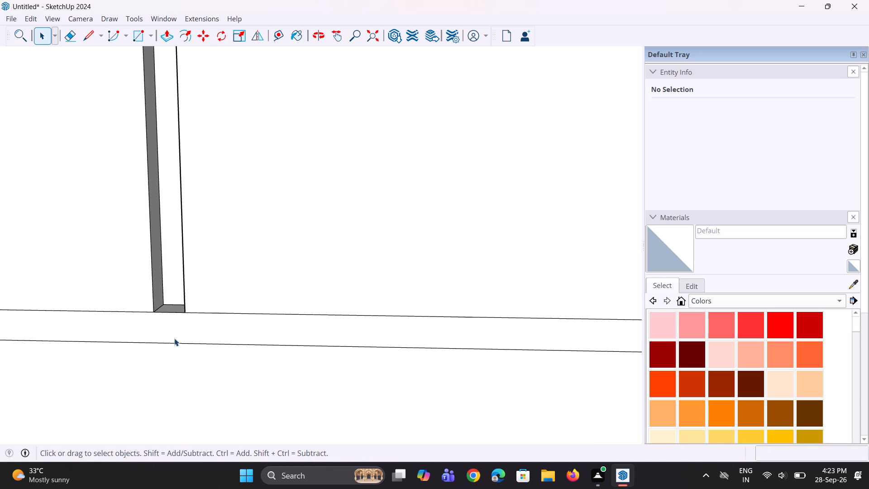
scroll(174, 338, "down", 18)
key("p")
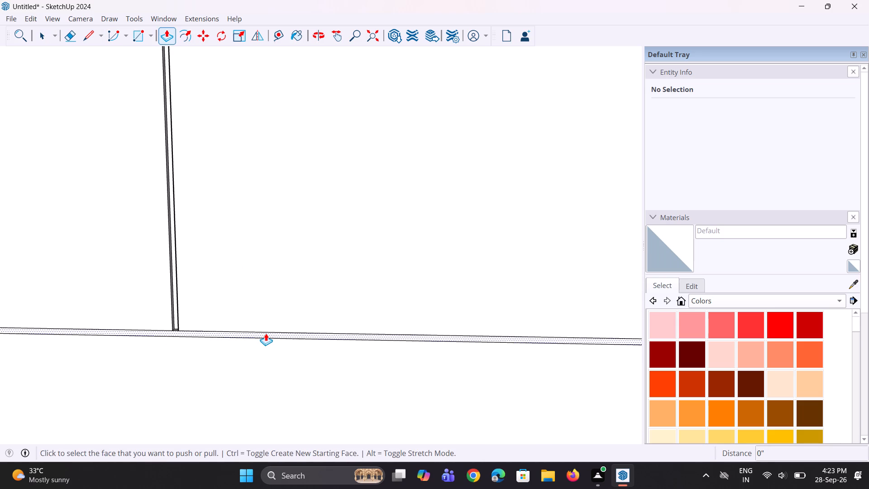
double_click(266, 333, "ctrl")
scroll(266, 333, "down", 5)
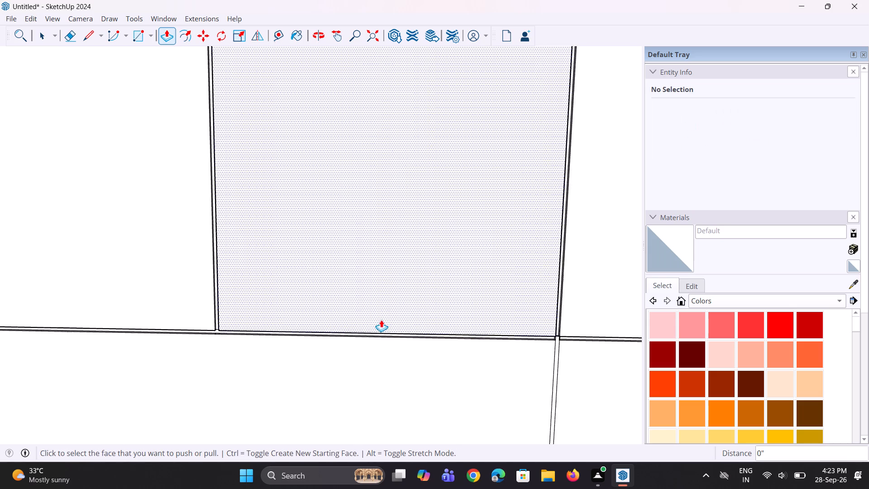
scroll(381, 320, "down", 12)
scroll(191, 330, "up", 14)
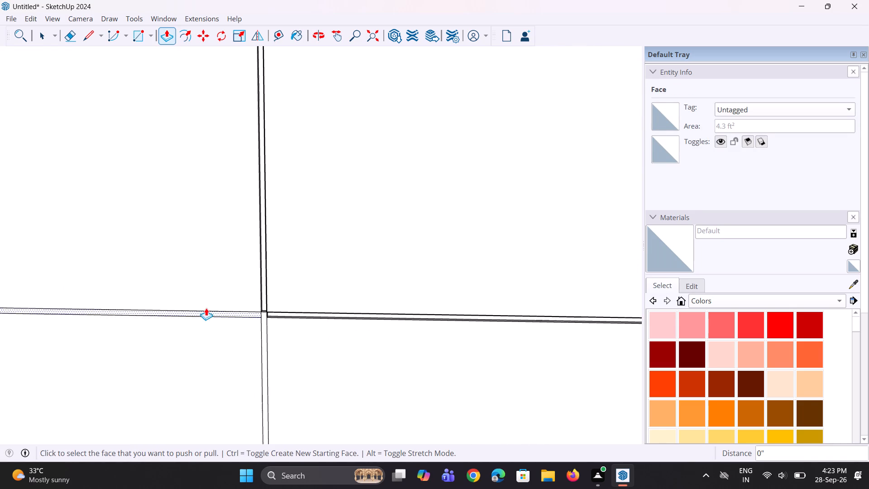
double_click(217, 312, "ctrl")
scroll(271, 316, "down", 12)
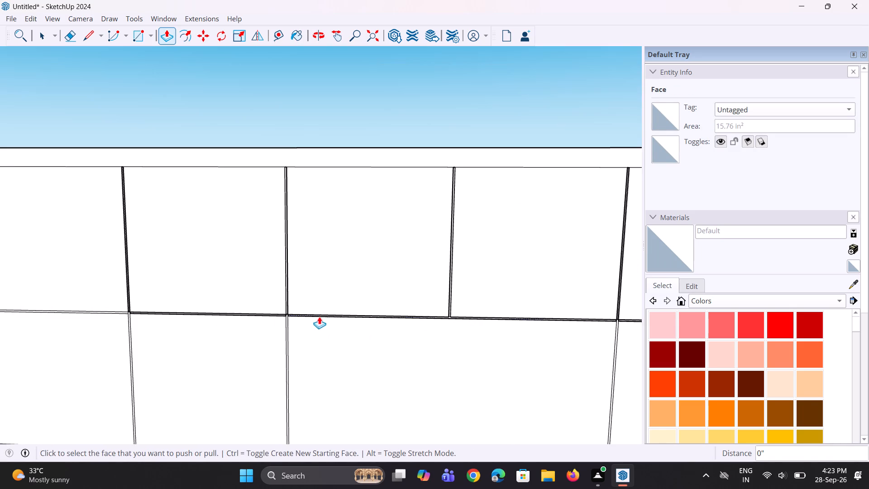
scroll(62, 318, "up", 16)
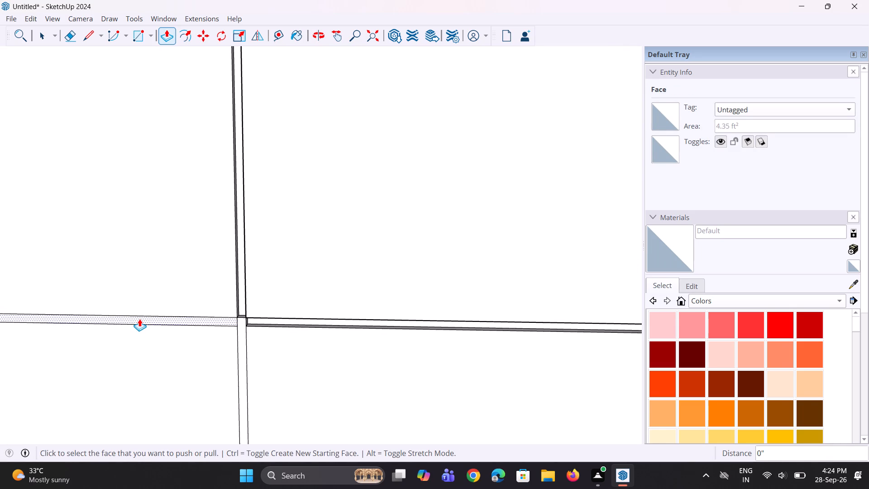
double_click(139, 319, "ctrl")
Repeat the 0.3" recess on the first four vertical gap strips of the lower band, up to the wide panel's right side.
double_click(241, 346, "ctrl")
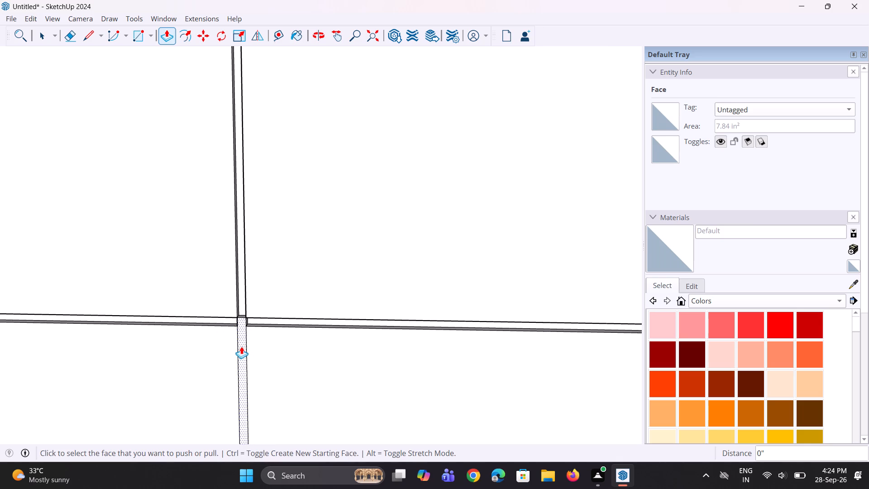
scroll(244, 328, "down", 18)
scroll(65, 338, "up", 3)
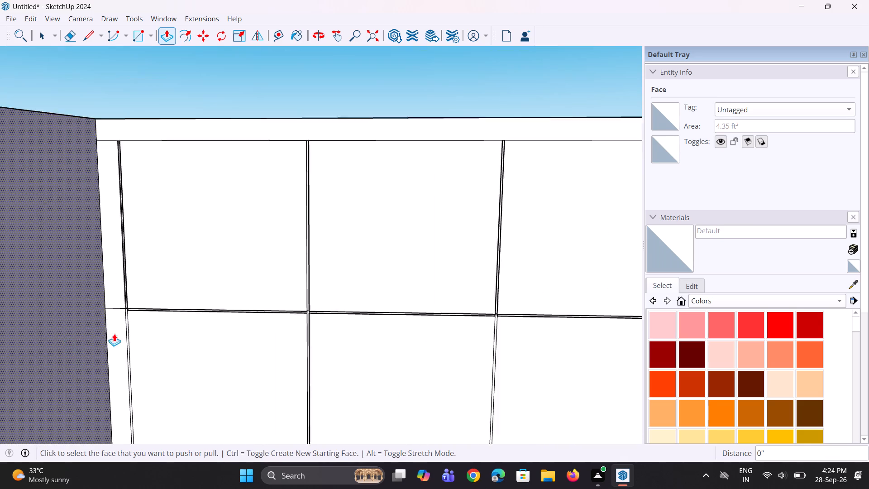
scroll(114, 334, "up", 10)
double_click(128, 327, "ctrl")
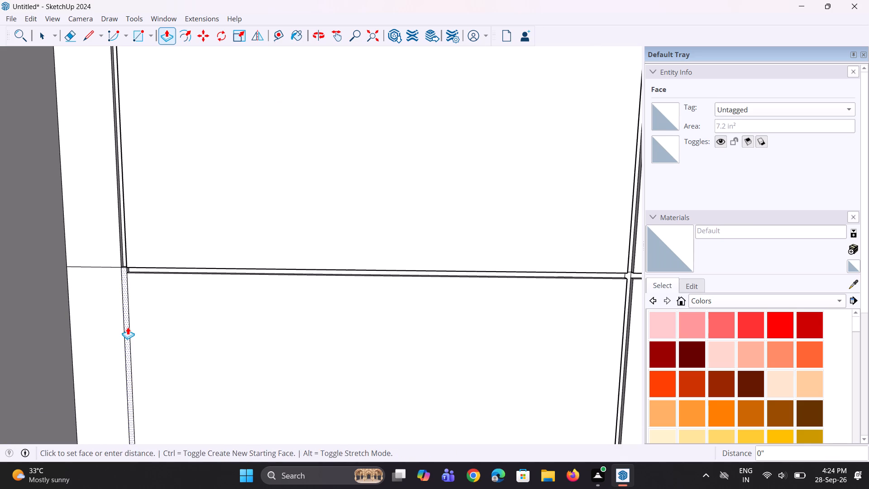
scroll(167, 341, "down", 16)
scroll(378, 418, "up", 8)
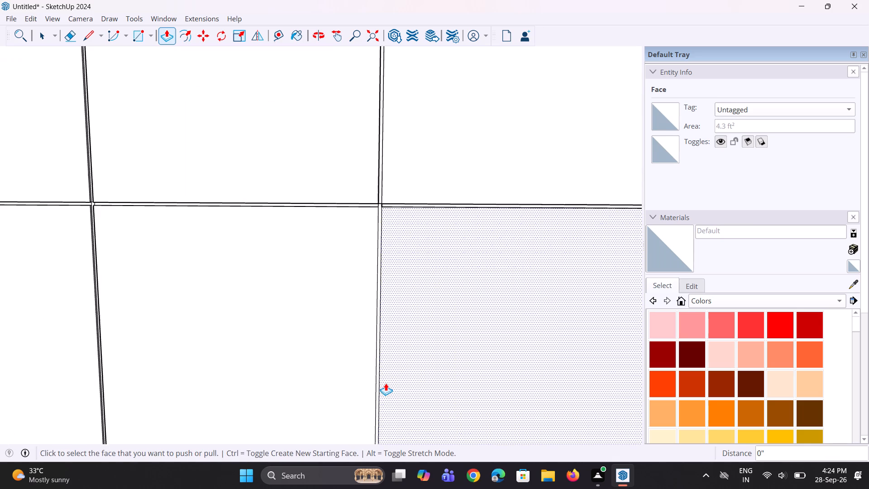
scroll(386, 383, "up", 10)
double_click(366, 359, "ctrl")
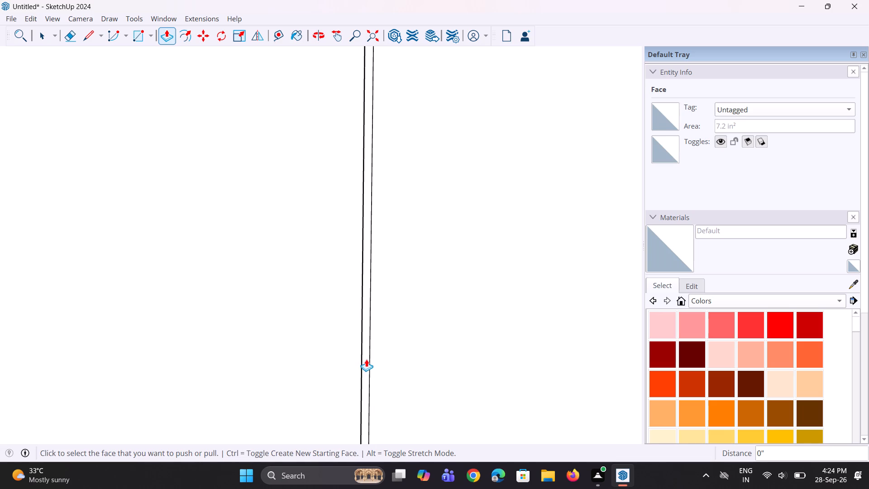
scroll(253, 406, "down", 20)
scroll(253, 406, "down", 2)
scroll(423, 399, "up", 1)
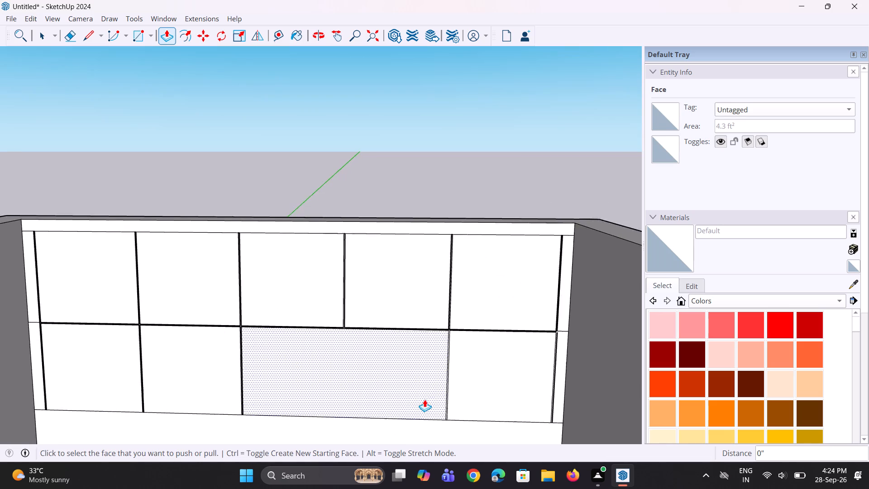
scroll(425, 399, "up", 19)
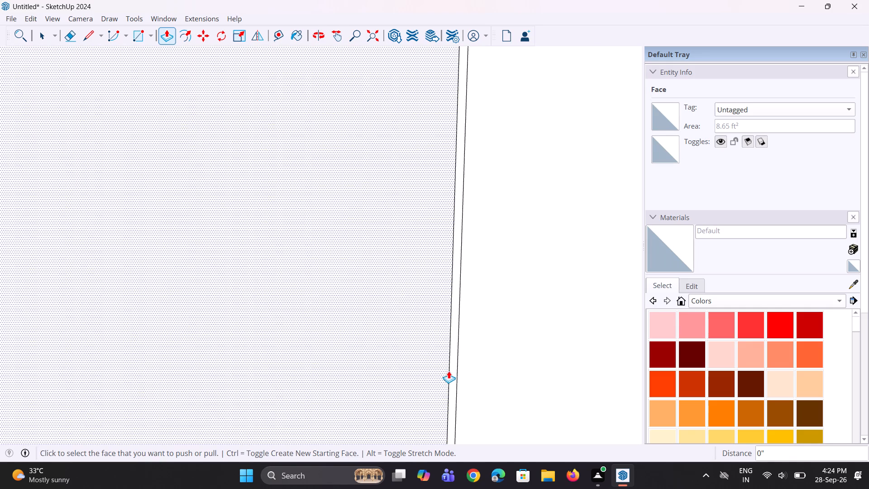
double_click(452, 378, "ctrl")
Draw a line about 5/16" long extending the lower band's rightmost vertical strip's outer edge up to the upper band.
scroll(336, 388, "down", 15)
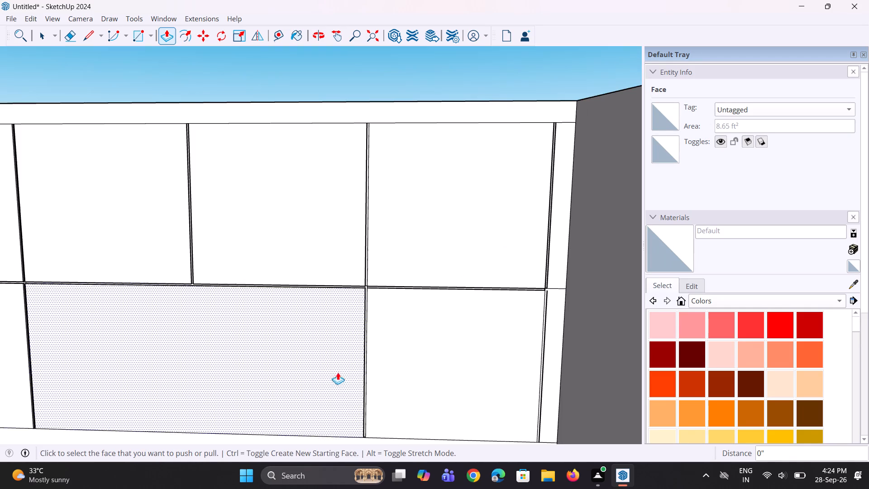
scroll(545, 385, "up", 7)
key("space")
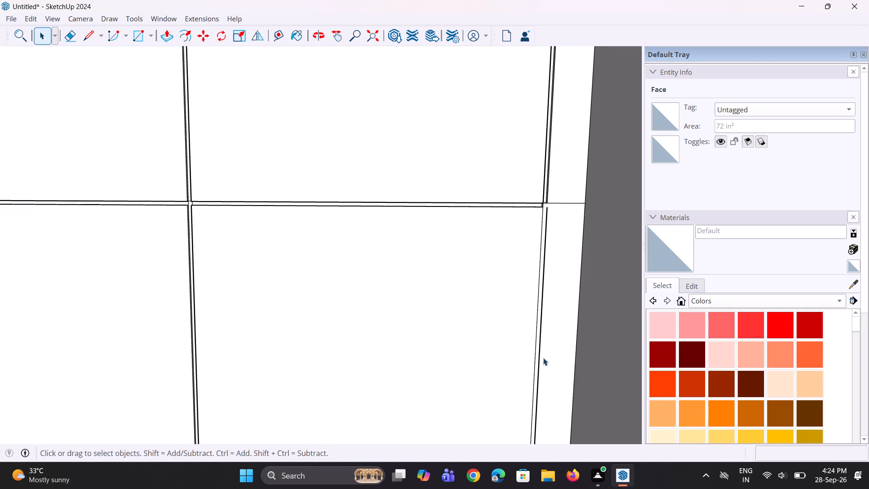
type("l")
scroll(541, 318, "up", 3)
scroll(565, 180, "up", 11)
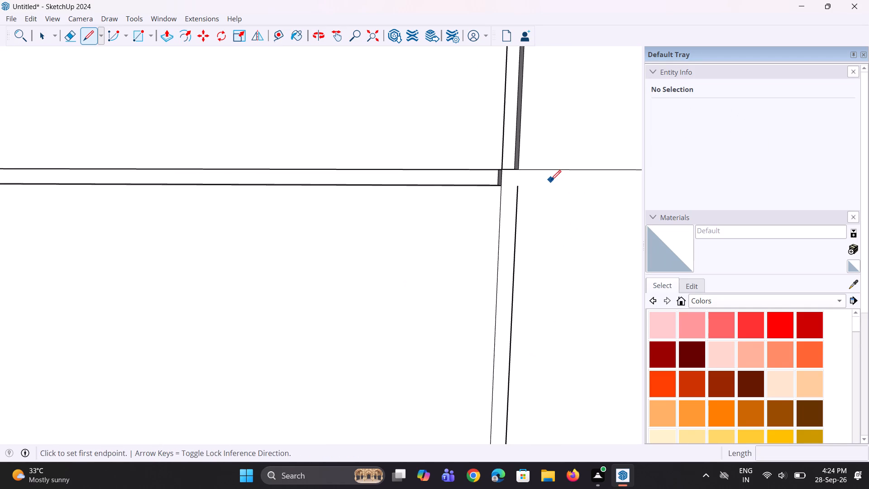
left_click(517, 186)
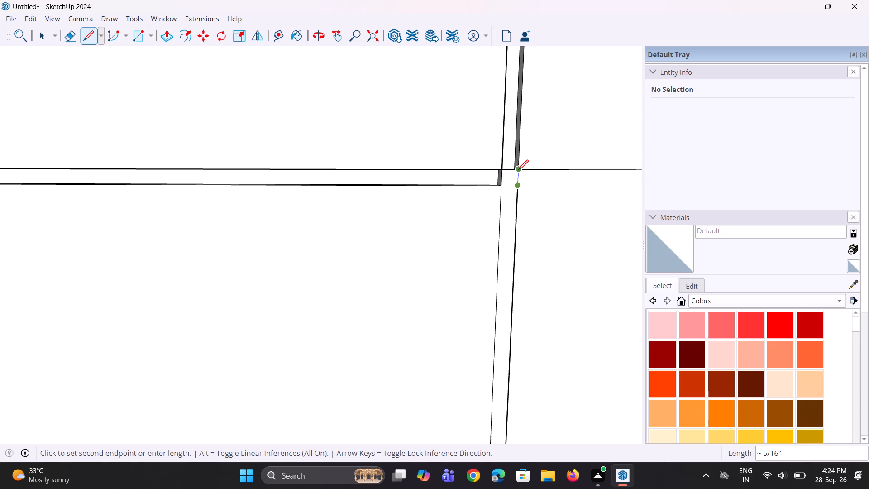
left_click(518, 169)
key("space")
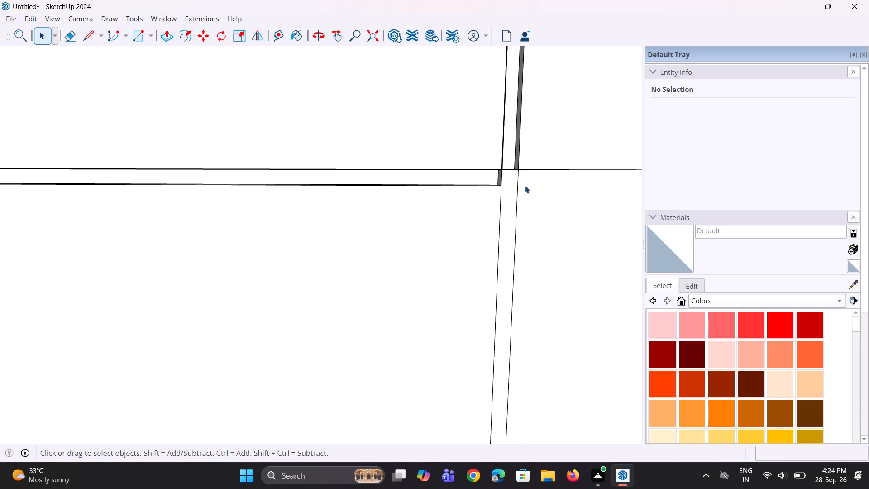
Repeat the 0.3" recess on the rightmost vertical gap strip of the lower band.
key("p")
double_click(512, 211)
Erase the leftover seam lines where the rightmost vertical gap crosses the horizontal gap.
scroll(511, 214, "down", 2)
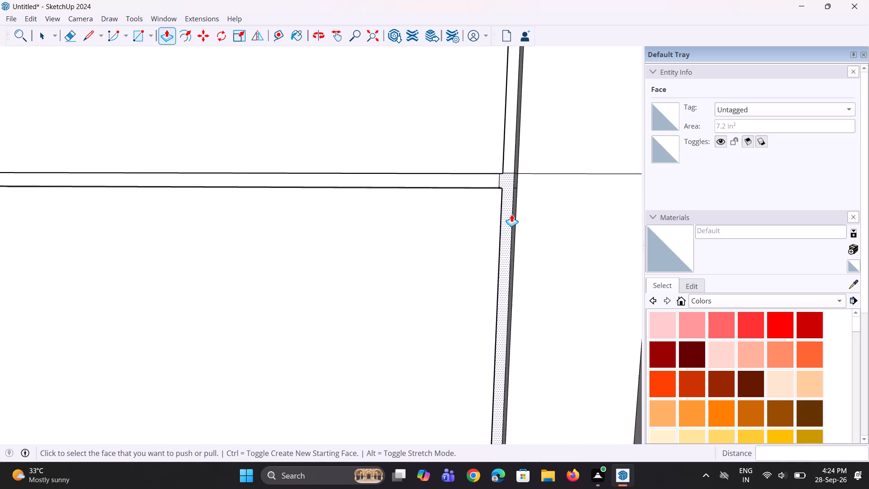
scroll(511, 214, "down", 10)
key("space")
type("e")
scroll(506, 206, "up", 8)
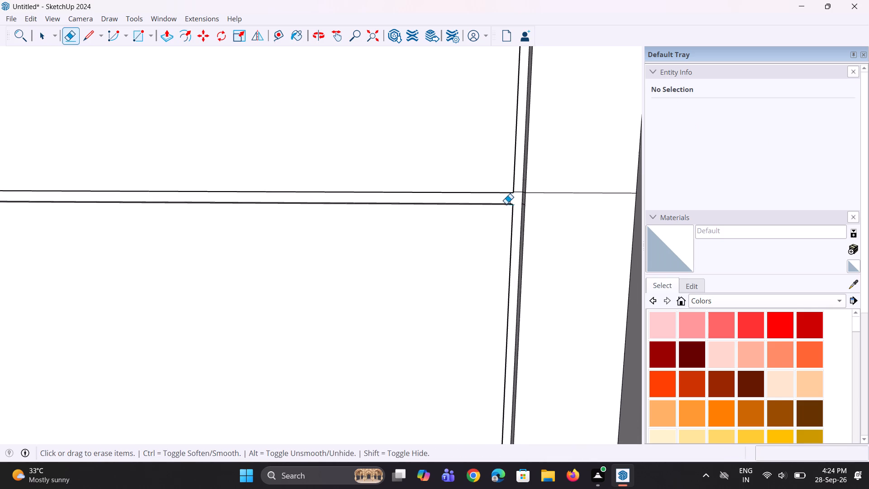
scroll(506, 204, "up", 5)
left_click(513, 196)
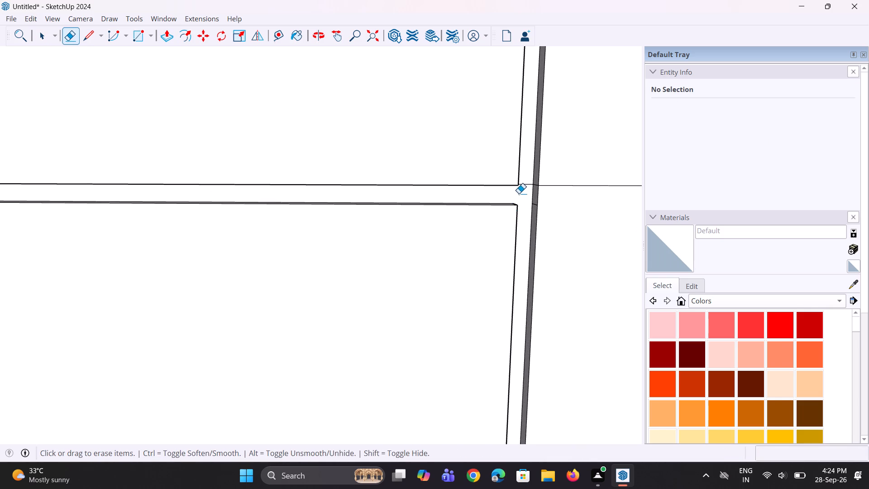
left_click(527, 186)
Erase the leftover seam lines at the gap crossing above the right side of the wide lower panel.
scroll(509, 230, "down", 10)
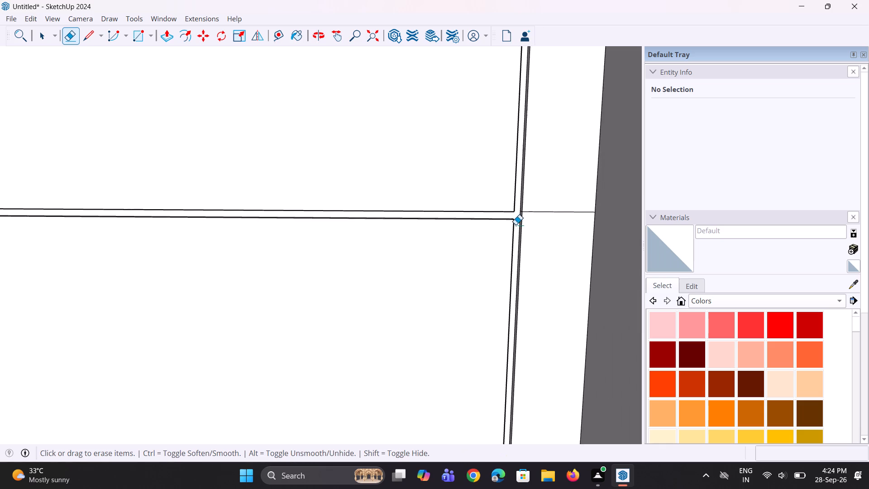
scroll(516, 225, "down", 13)
scroll(296, 204, "up", 14)
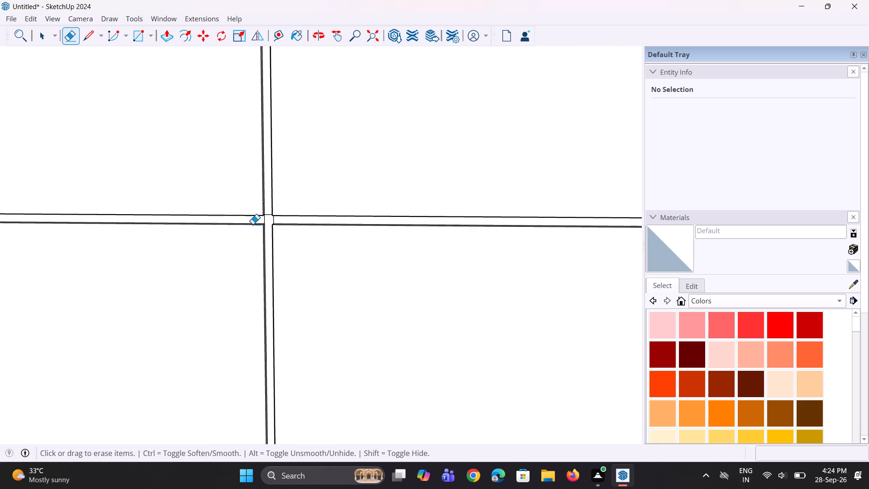
scroll(253, 224, "up", 13)
left_click(253, 192)
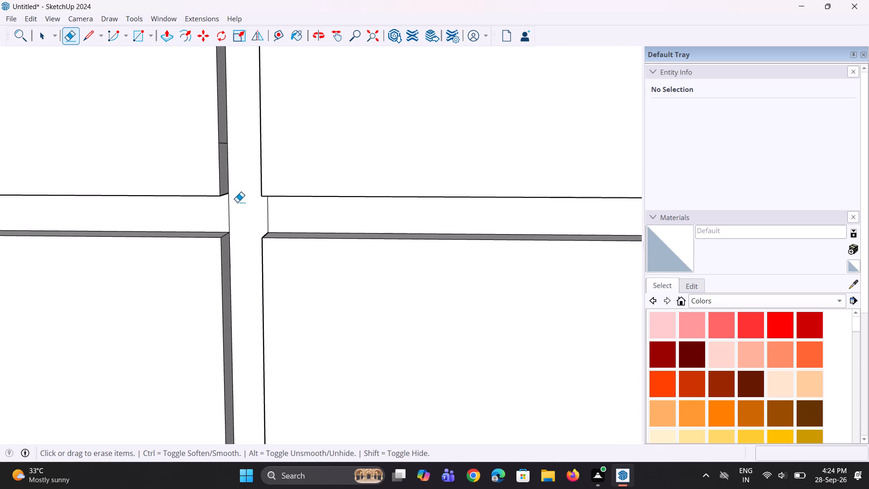
left_click(229, 207)
scroll(275, 240, "down", 12)
scroll(291, 231, "up", 4)
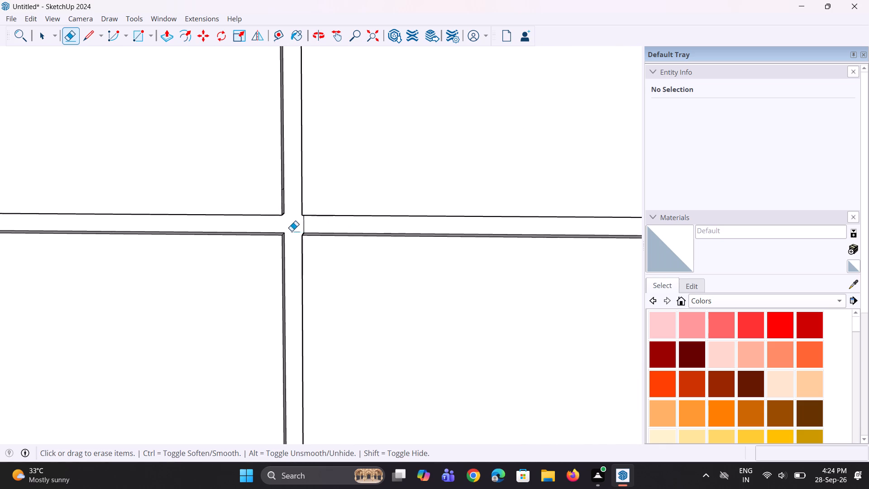
scroll(291, 231, "up", 5)
left_click(306, 224)
scroll(329, 244, "down", 16)
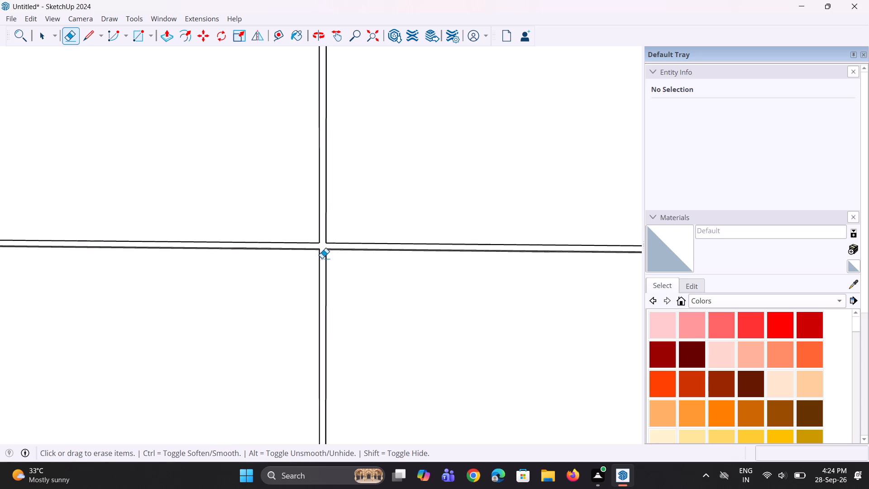
Erase the leftover seam lines where the upper band's vertical gap meets the horizontal gap above the middle of the wide lower panel.
scroll(322, 258, "down", 18)
scroll(270, 255, "up", 14)
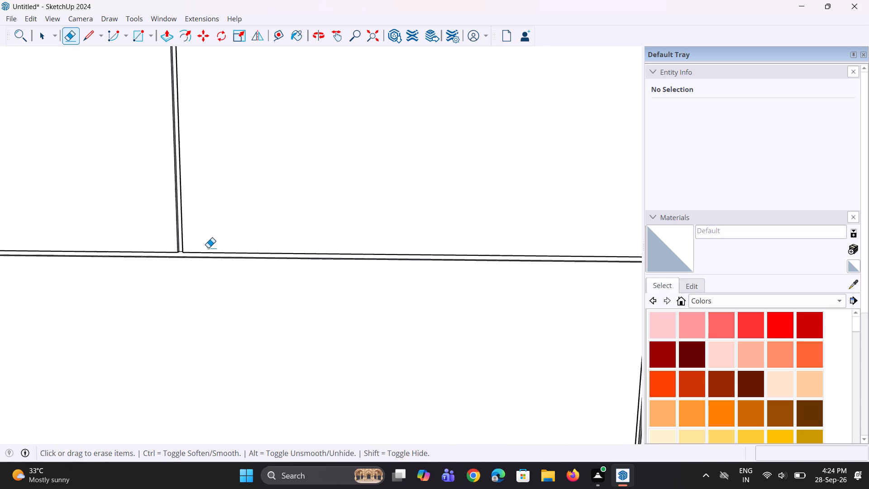
scroll(208, 248, "up", 20)
scroll(208, 248, "up", 2)
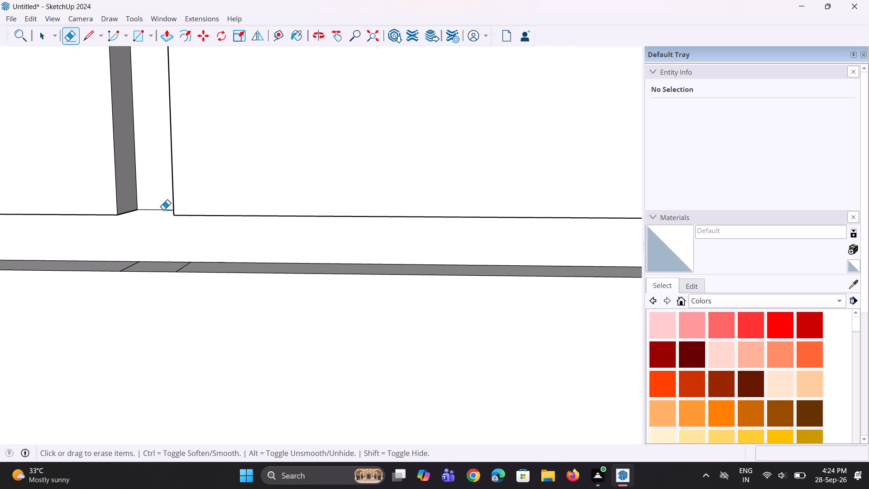
left_click(163, 209)
left_click(182, 266)
left_click(132, 266)
Erase the leftover seam lines at the gap crossing above the left side of the wide lower panel.
scroll(201, 287, "down", 3)
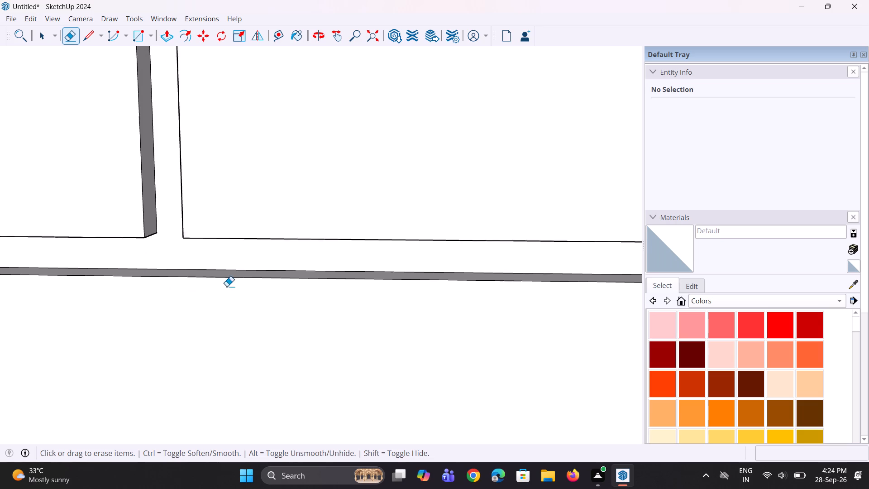
scroll(227, 286, "down", 7)
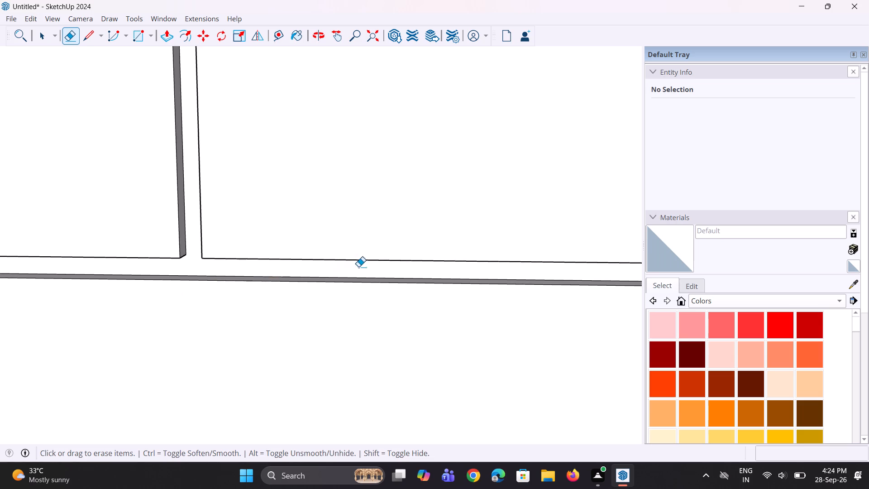
scroll(413, 275, "down", 17)
scroll(301, 277, "down", 3)
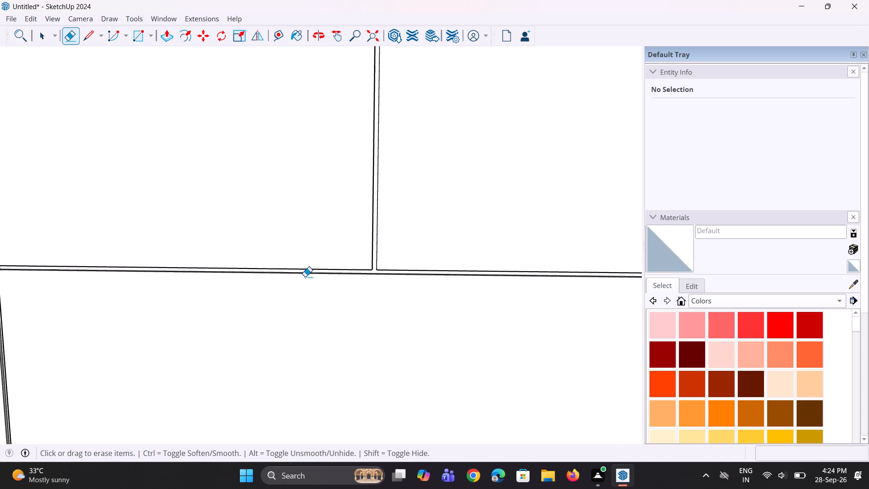
scroll(305, 277, "down", 3)
scroll(286, 288, "up", 20)
scroll(286, 288, "up", 3)
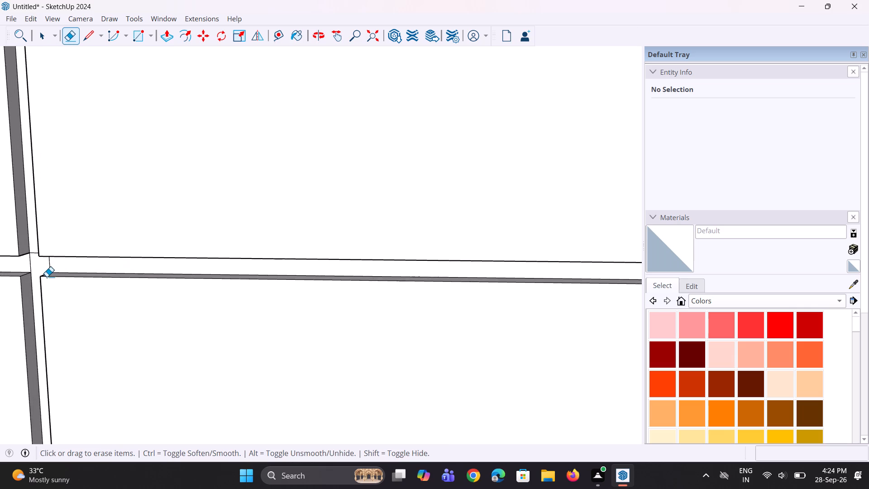
scroll(47, 277, "up", 8)
left_click(52, 257)
scroll(62, 264, "down", 6)
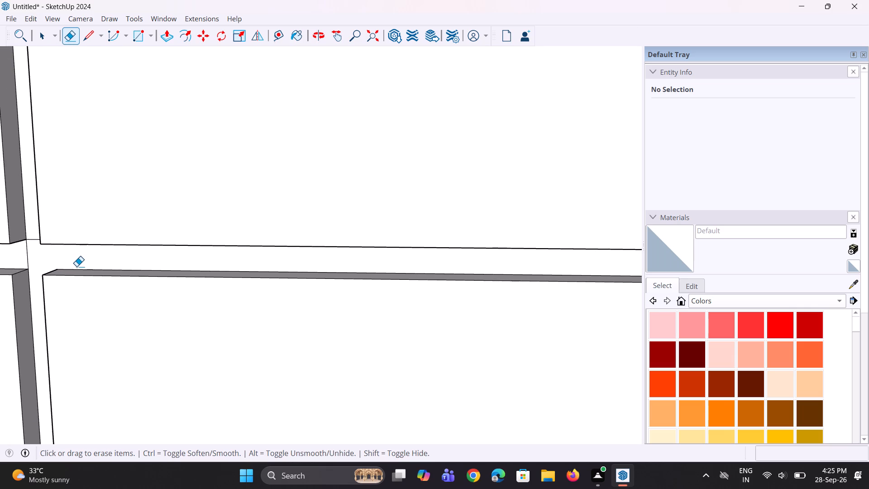
scroll(74, 312, "down", 2)
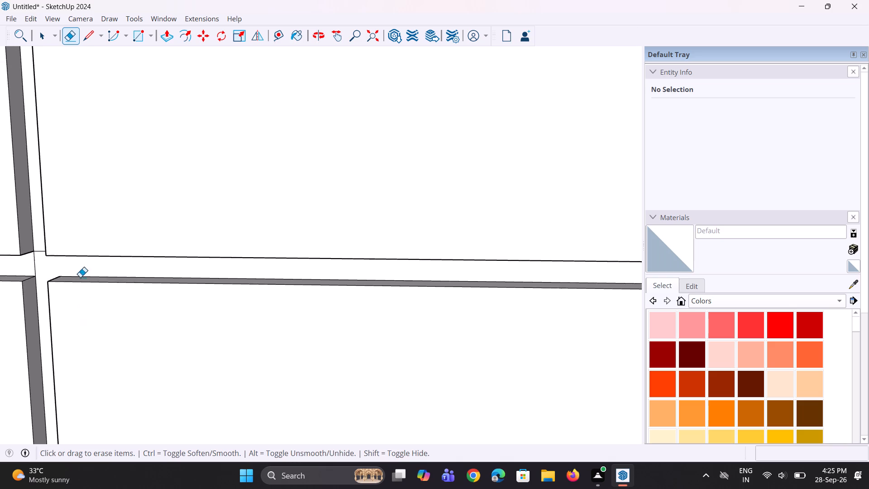
scroll(80, 277, "down", 4)
scroll(41, 270, "up", 15)
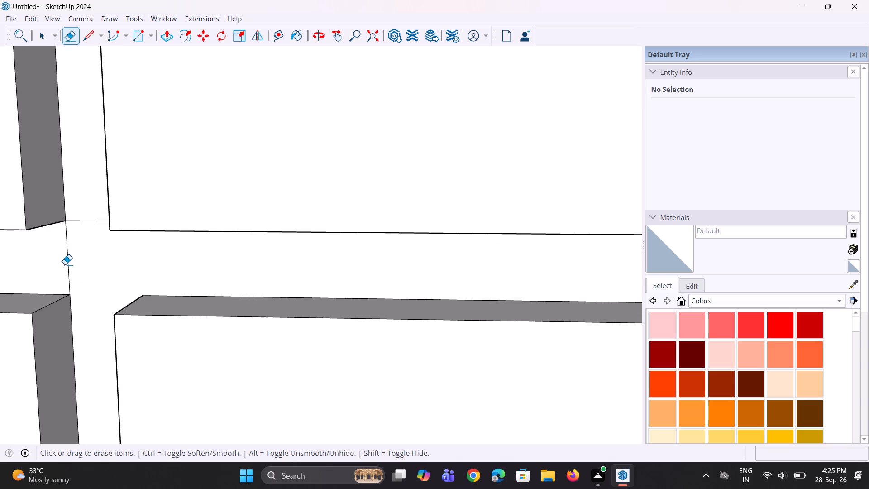
left_click(65, 264)
left_click(67, 264)
scroll(91, 231, "up", 3)
left_click(95, 221)
Erase the leftover seam lines at the gap crossing between the first and second panel columns from the left.
scroll(203, 339, "down", 2)
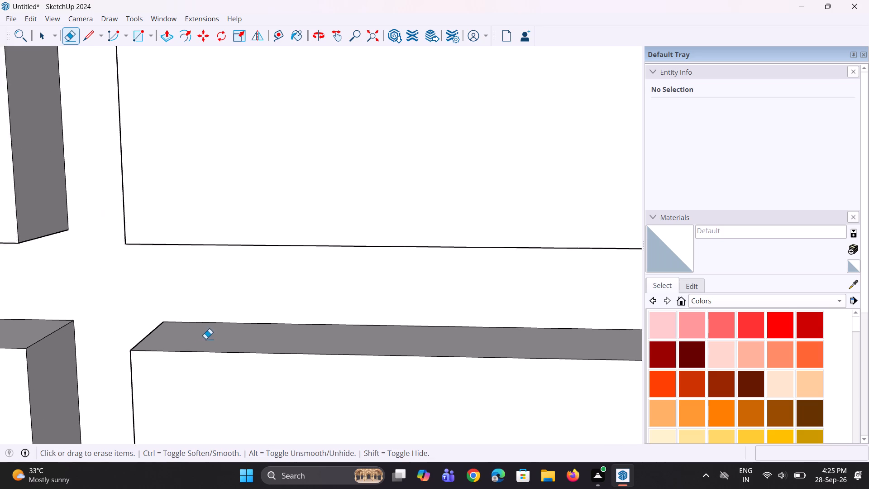
scroll(205, 339, "down", 20)
scroll(205, 339, "down", 19)
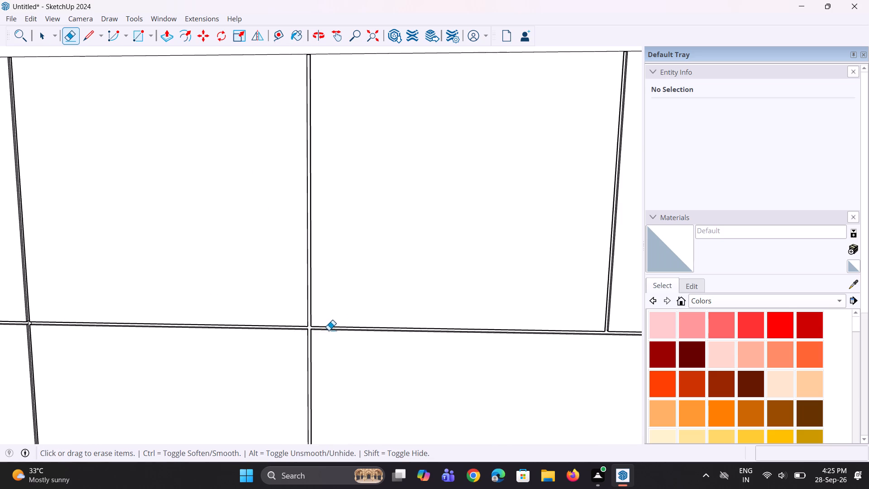
scroll(329, 330, "down", 2)
scroll(182, 336, "up", 20)
scroll(182, 336, "up", 3)
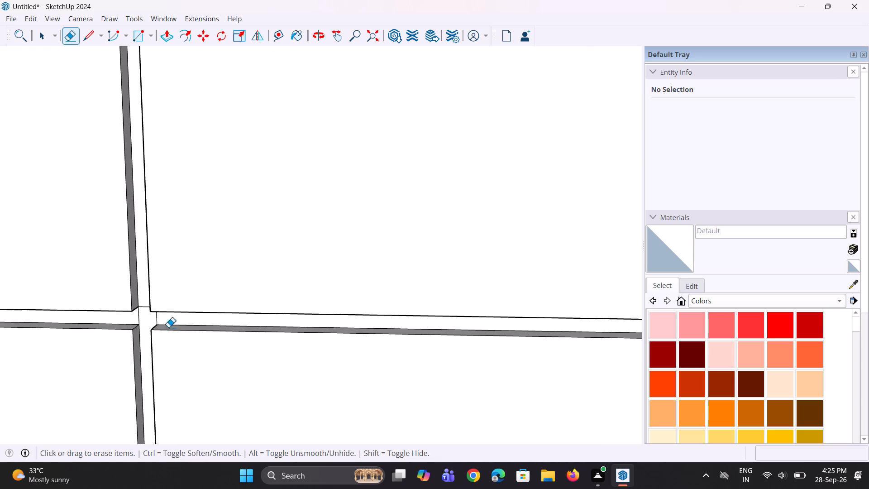
scroll(168, 327, "up", 9)
left_click(155, 314)
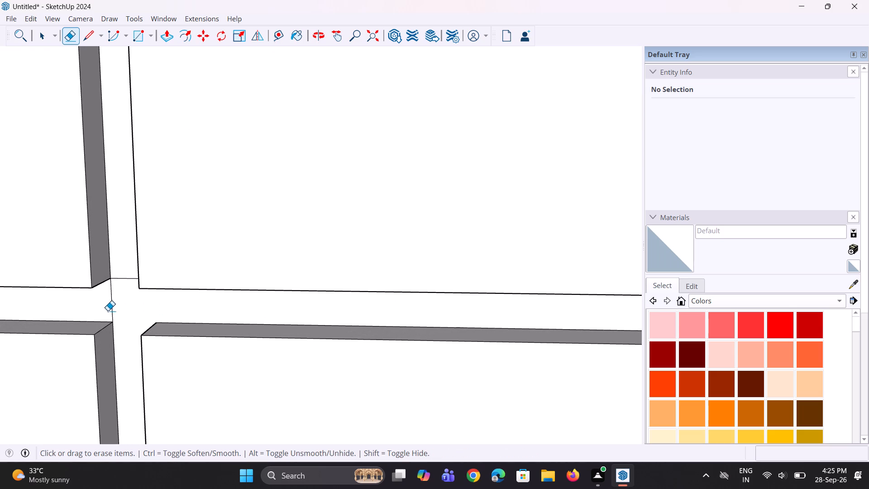
left_click(111, 312)
left_click(128, 281)
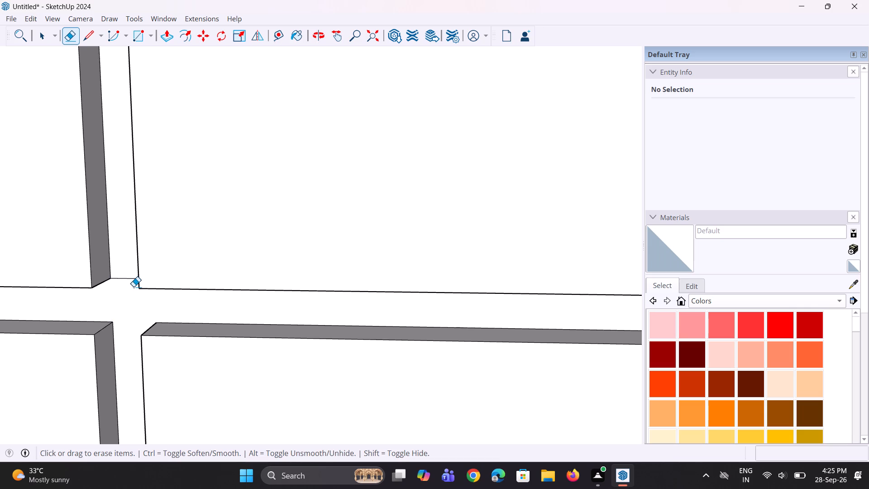
left_click(132, 280)
Erase the leftover seam lines inside the recess where the leftmost vertical gap meets the horizontal gap.
scroll(210, 337, "down", 12)
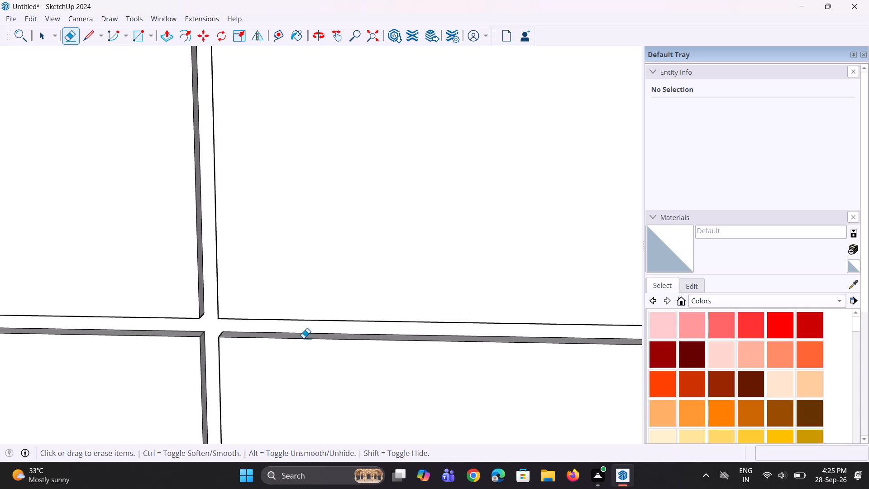
scroll(303, 338, "down", 20)
scroll(303, 338, "down", 3)
scroll(130, 326, "up", 7)
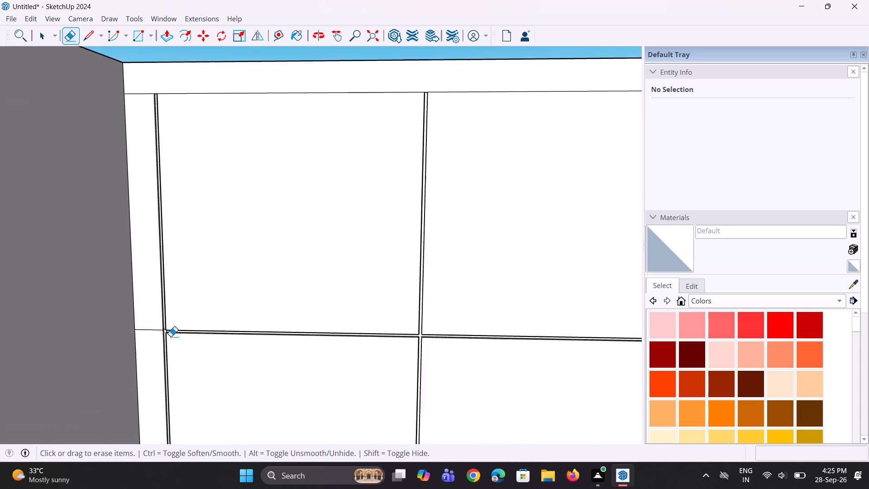
scroll(171, 336, "up", 11)
scroll(155, 330, "up", 13)
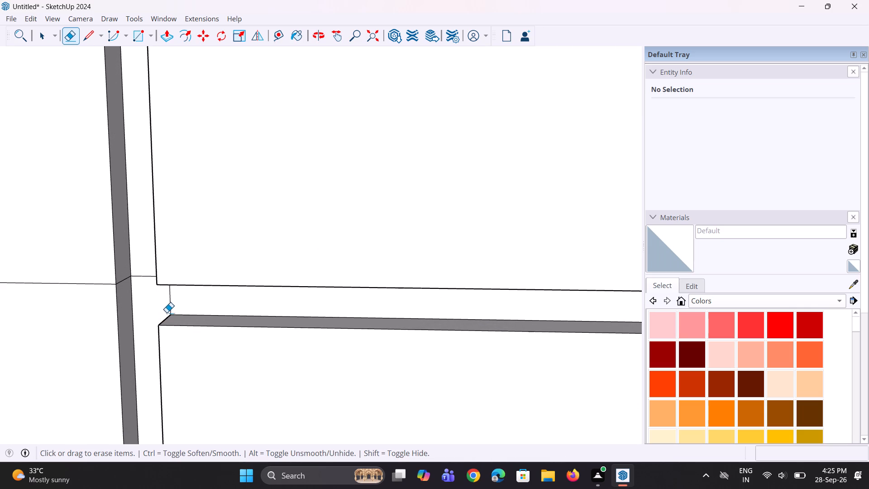
left_click(172, 308)
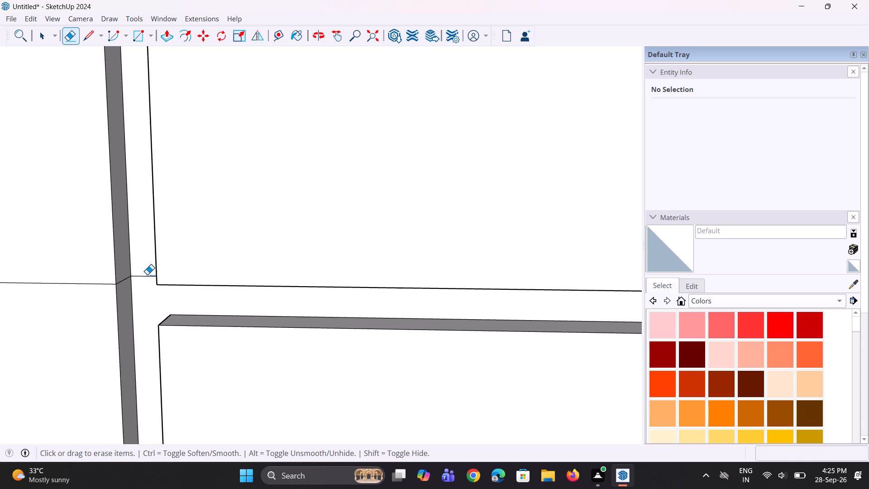
left_click(146, 276)
scroll(158, 361, "down", 20)
scroll(158, 361, "down", 2)
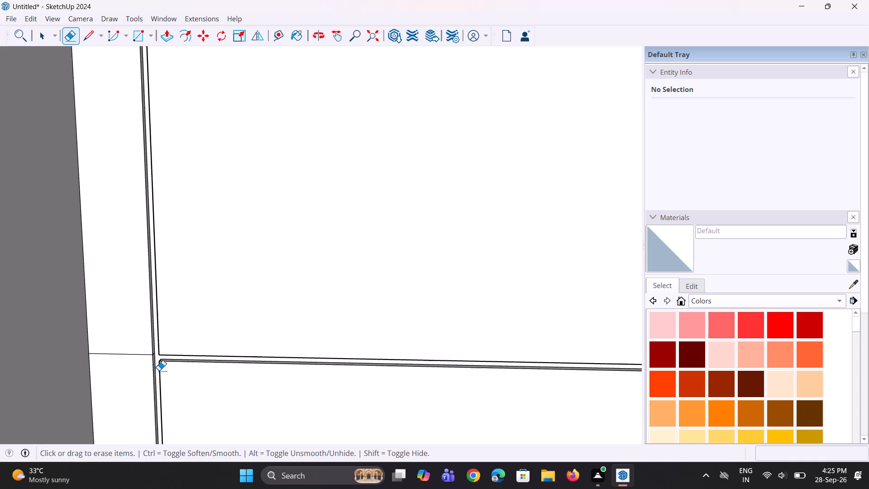
scroll(159, 370, "down", 9)
scroll(137, 208, "up", 7)
scroll(215, 121, "down", 6)
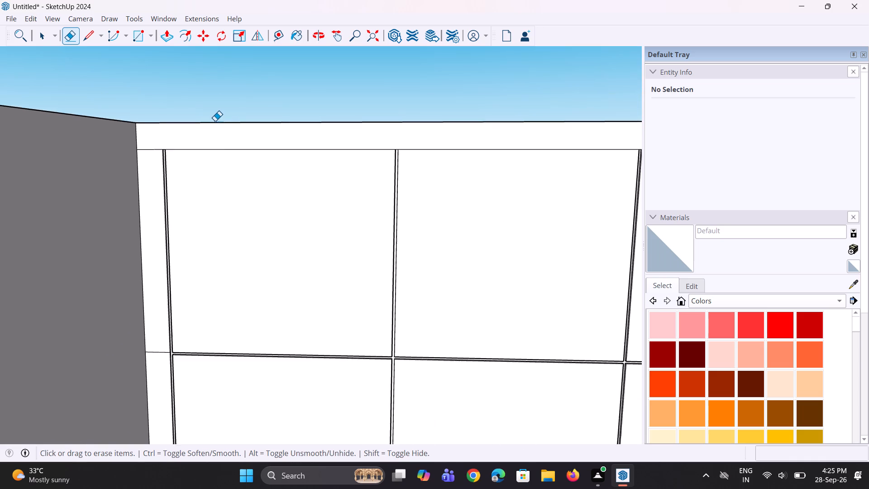
scroll(215, 121, "down", 7)
key("space")
key("space")
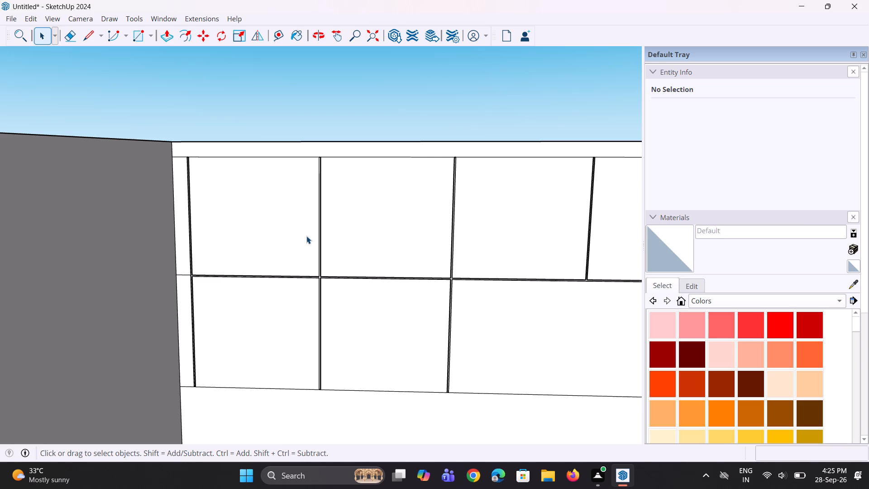
Copy the top edges of all five upper-band panels 0.3" downward to outline a thin strip along the band's top.
scroll(306, 236, "up", 1)
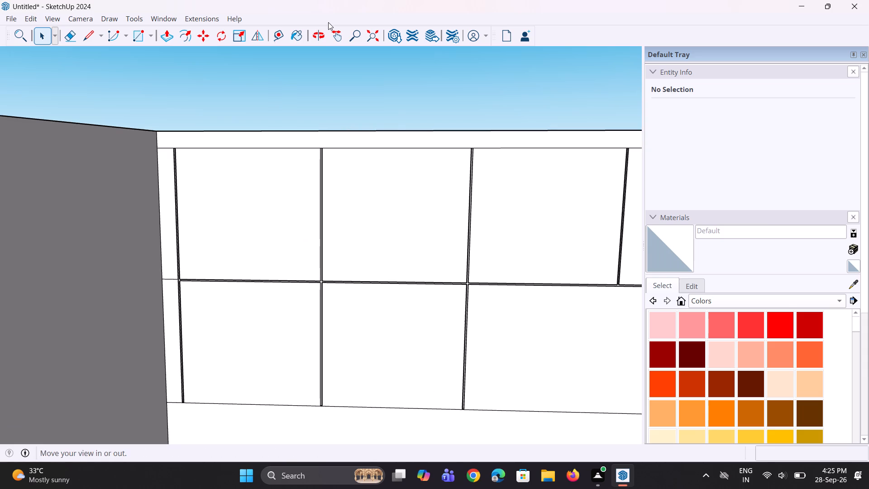
scroll(239, 115, "up", 6)
left_click(244, 163)
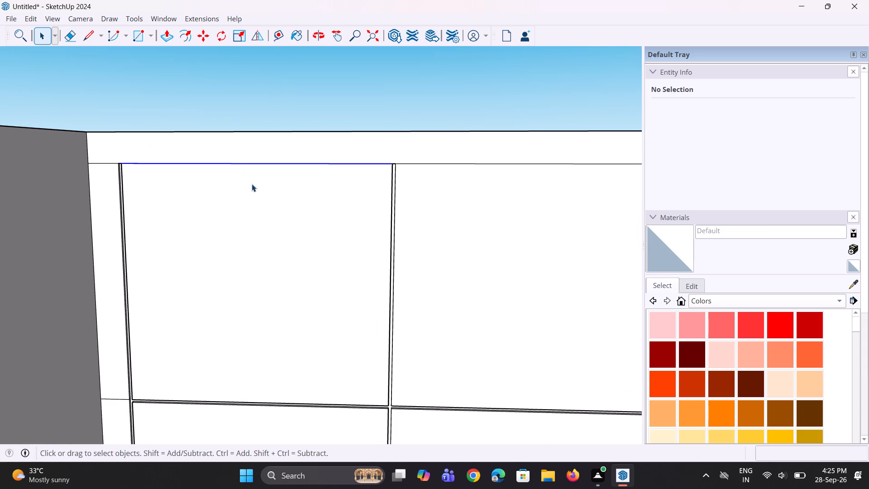
left_click(436, 164, "ctrl")
scroll(358, 193, "down", 12)
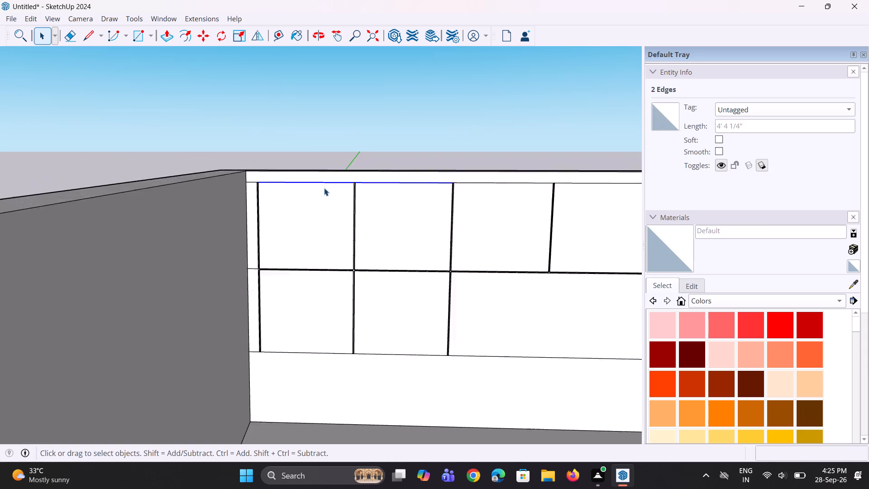
scroll(516, 180, "up", 5)
left_click(505, 186, "ctrl")
scroll(441, 219, "down", 6)
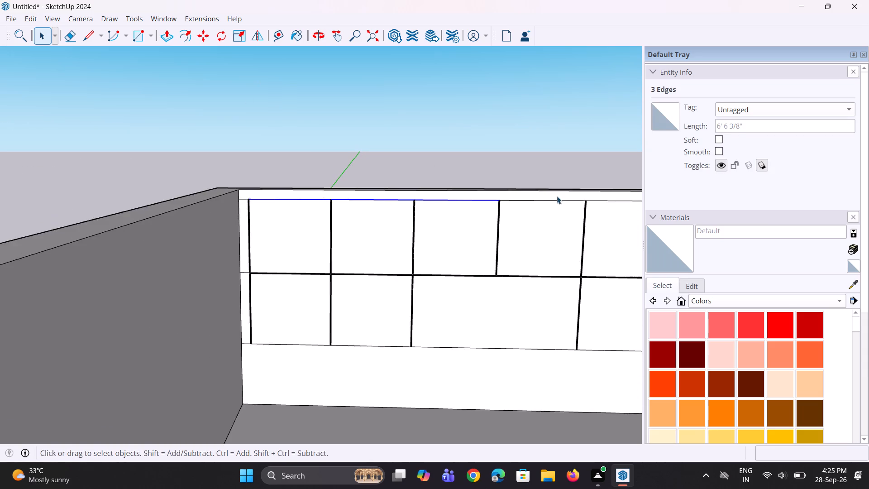
scroll(557, 196, "up", 8)
left_click(540, 202, "ctrl")
scroll(441, 220, "down", 11)
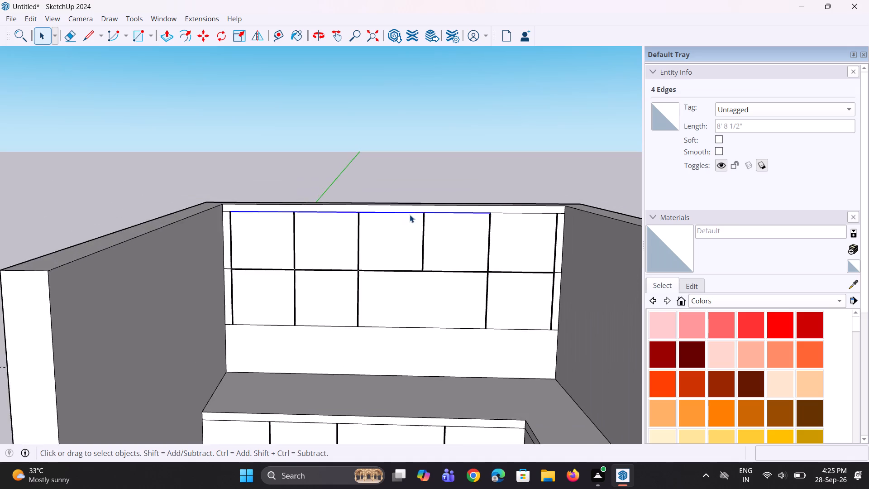
scroll(520, 230, "up", 8)
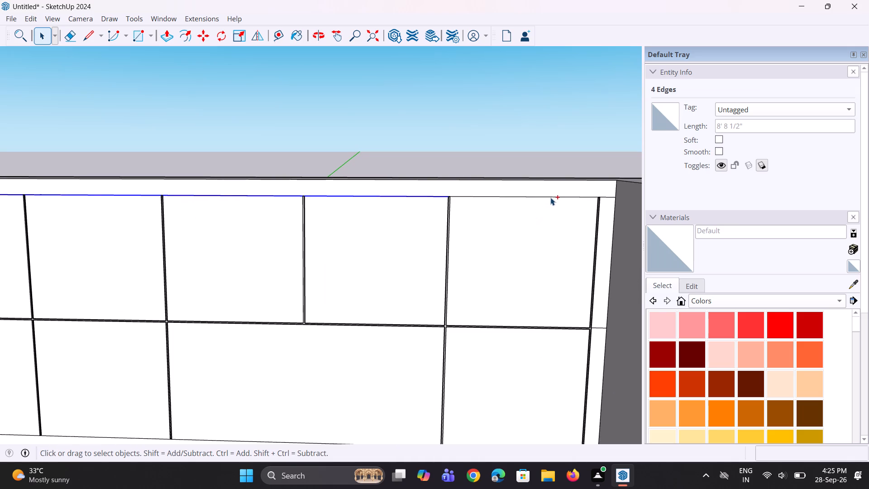
left_click(550, 197, "ctrl")
key("m")
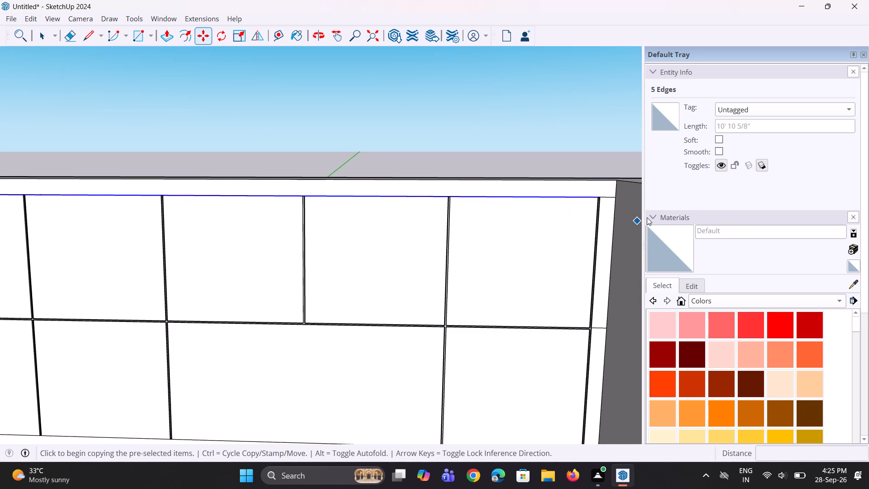
scroll(618, 213, "up", 13)
scroll(588, 191, "up", 4)
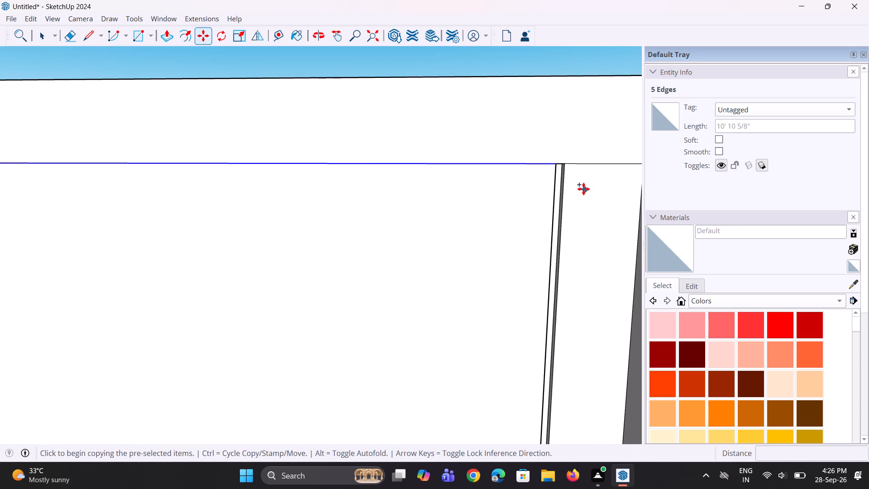
left_click(556, 169)
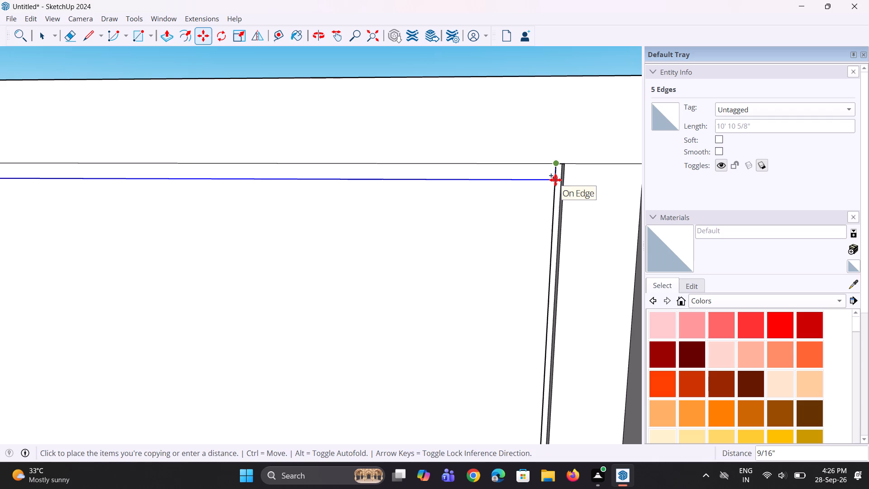
type("0.3\"")
key("Return")
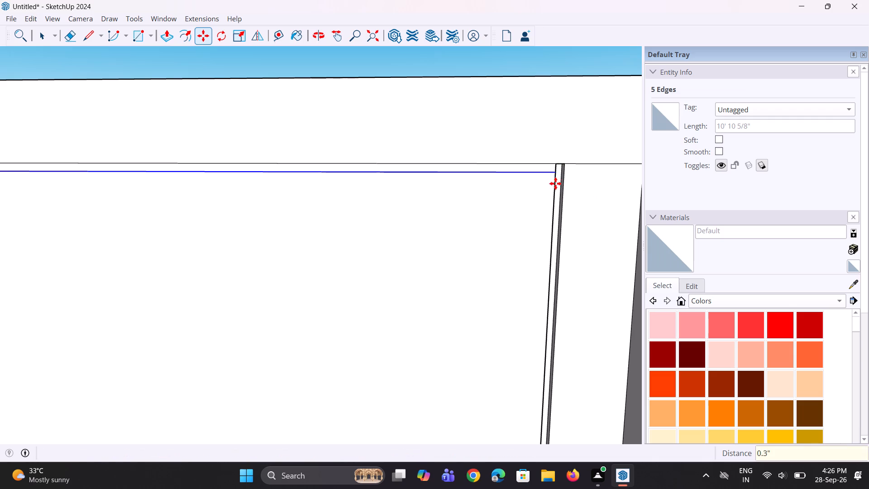
scroll(514, 209, "down", 8)
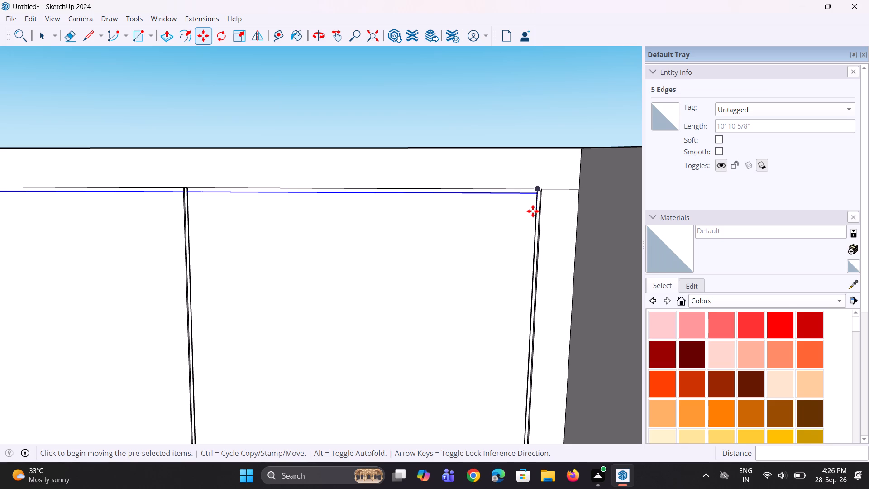
key("space")
Push the thin top strips above the two rightmost upper-band panels inward by the last-used recess depth.
type("p")
scroll(382, 243, "up", 3)
scroll(397, 178, "up", 2)
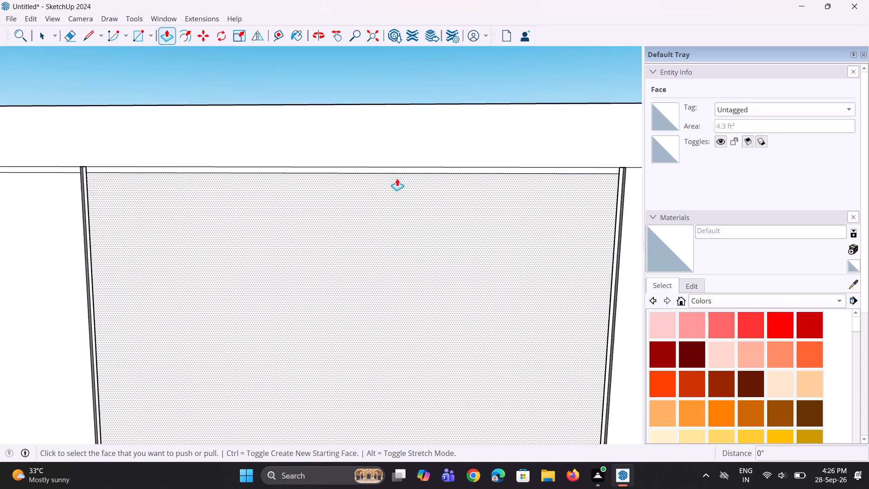
scroll(397, 178, "up", 1)
double_click(418, 167, "ctrl")
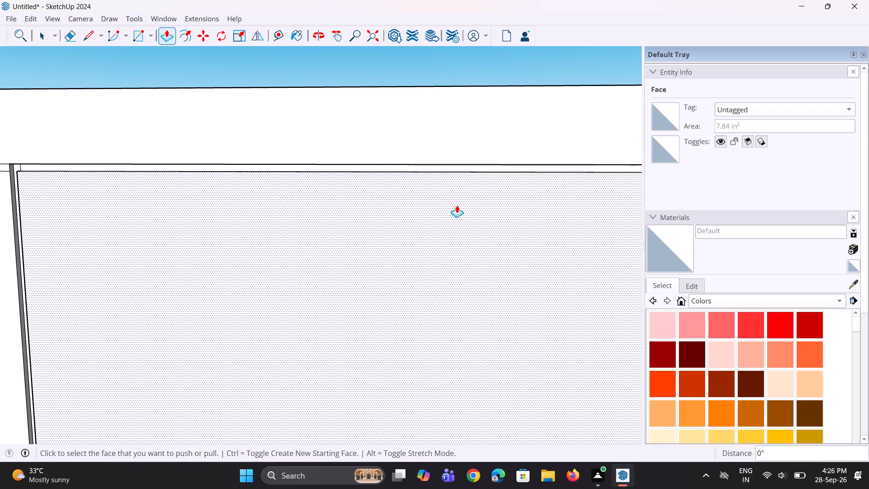
middle_click_drag(199, 163, 303, 166)
scroll(307, 166, "down", 9)
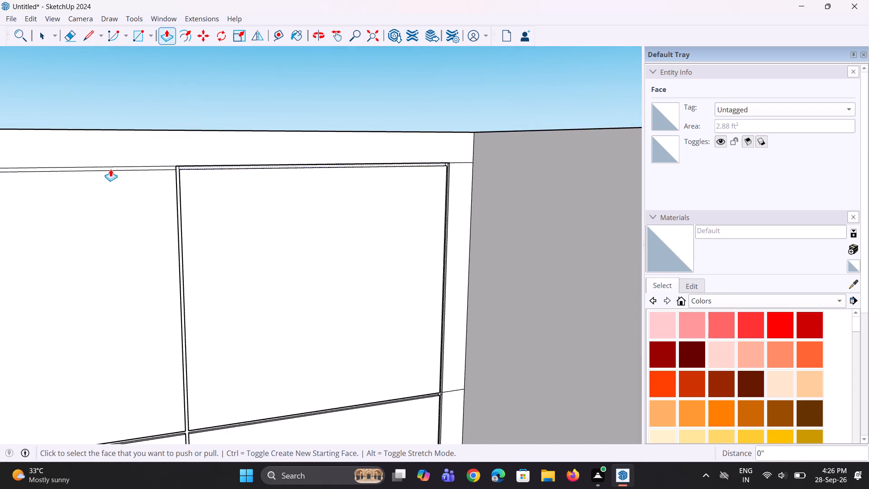
scroll(108, 169, "up", 8)
double_click(143, 166, "ctrl")
scroll(372, 235, "down", 8)
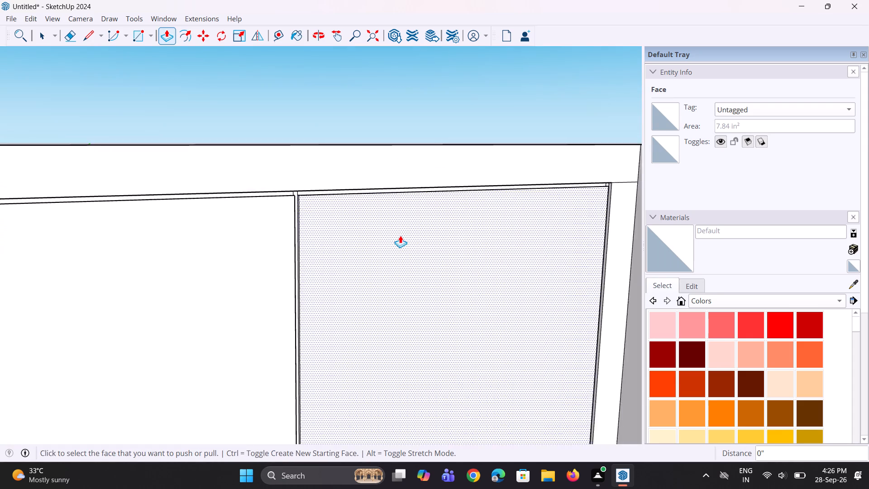
Push the thin top strips above the remaining three upper-band panels inward by the same recess depth.
scroll(400, 235, "down", 9)
scroll(192, 232, "down", 6)
middle_click_drag(71, 236, 148, 235)
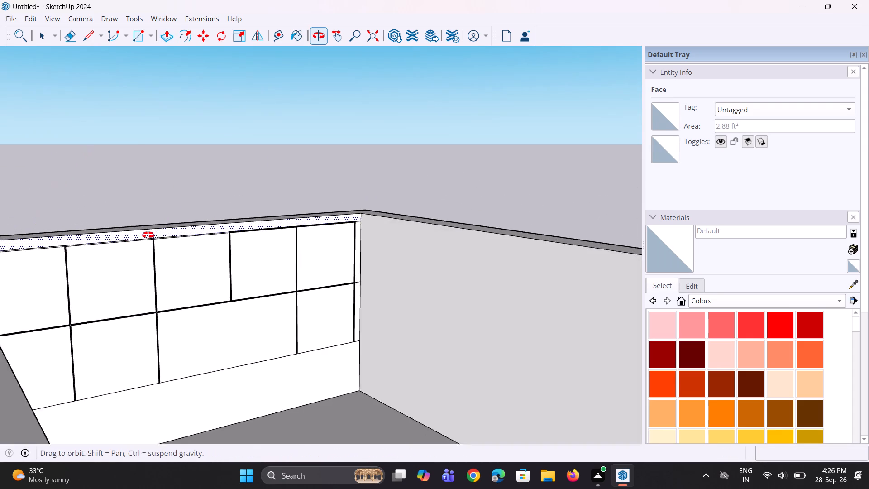
middle_click_drag(148, 235, 160, 235)
scroll(167, 244, "up", 20)
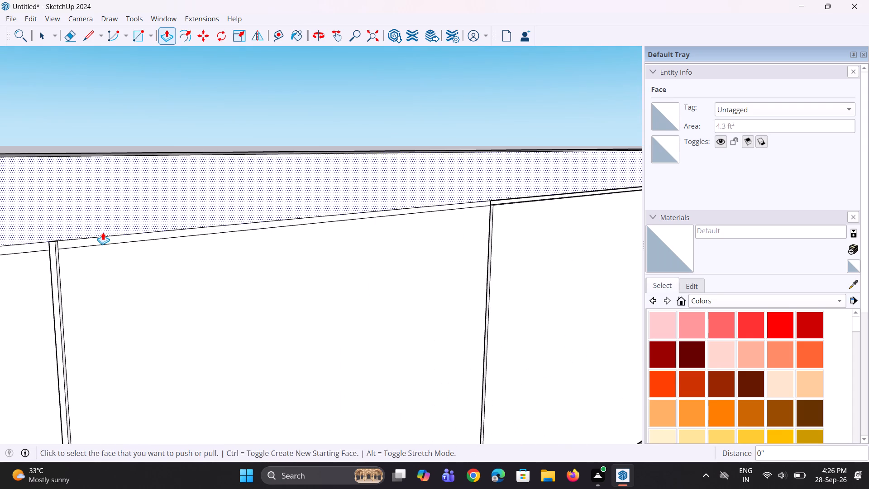
double_click(105, 238, "ctrl")
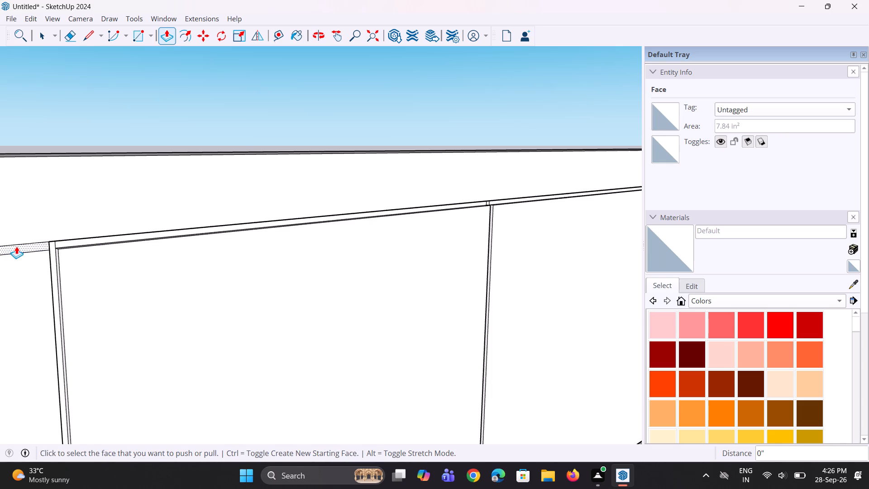
double_click(17, 246, "ctrl")
scroll(188, 233, "down", 6)
middle_click_drag(236, 217, 134, 266)
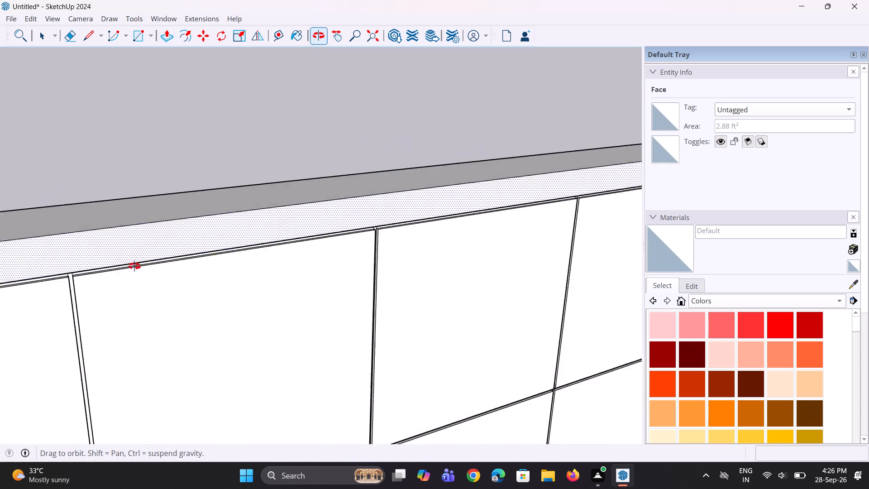
middle_click_drag(134, 266, 79, 265)
scroll(109, 249, "down", 12)
scroll(12, 242, "up", 6)
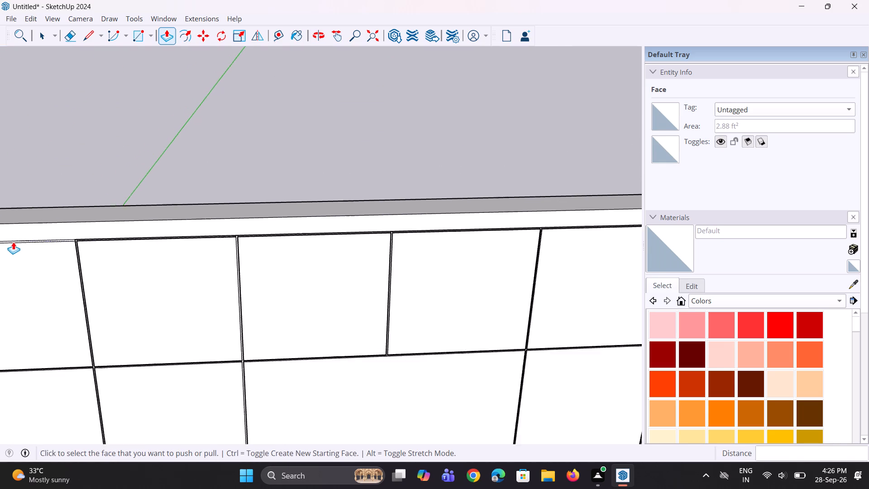
scroll(13, 242, "up", 13)
double_click(70, 240, "ctrl")
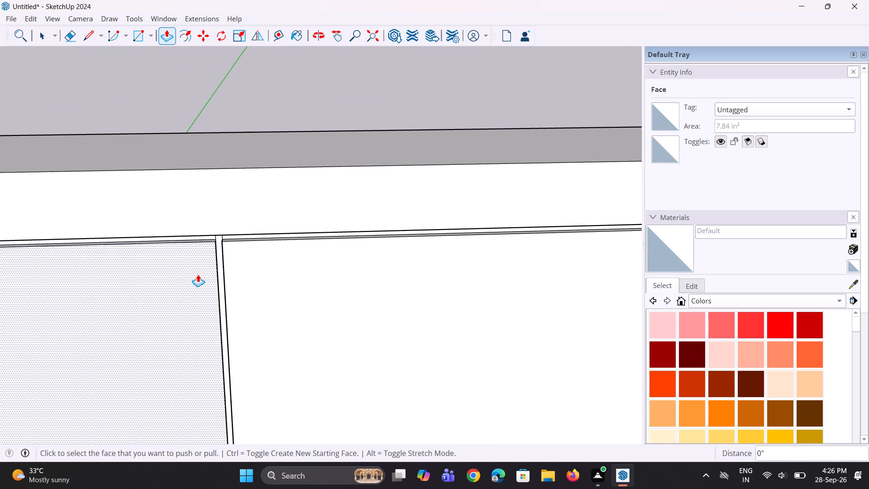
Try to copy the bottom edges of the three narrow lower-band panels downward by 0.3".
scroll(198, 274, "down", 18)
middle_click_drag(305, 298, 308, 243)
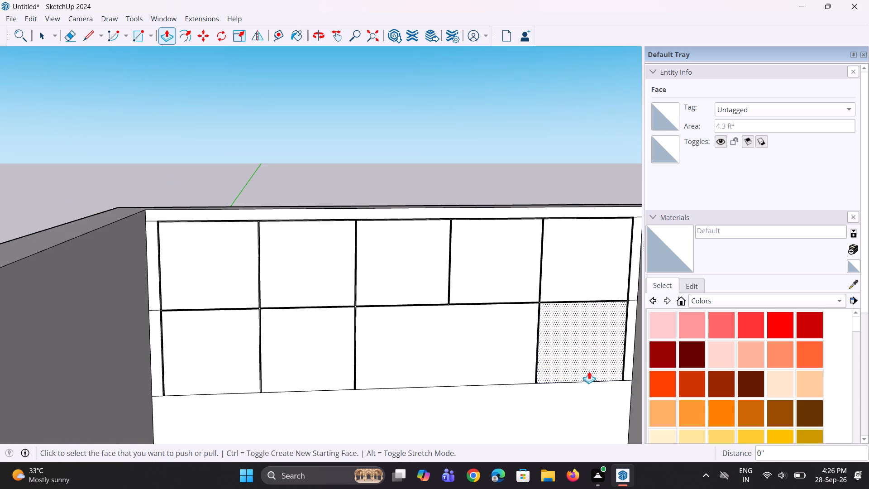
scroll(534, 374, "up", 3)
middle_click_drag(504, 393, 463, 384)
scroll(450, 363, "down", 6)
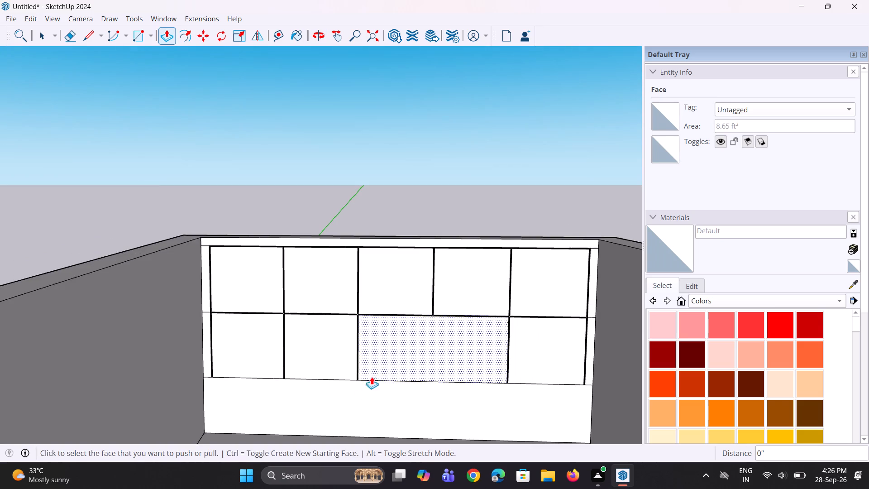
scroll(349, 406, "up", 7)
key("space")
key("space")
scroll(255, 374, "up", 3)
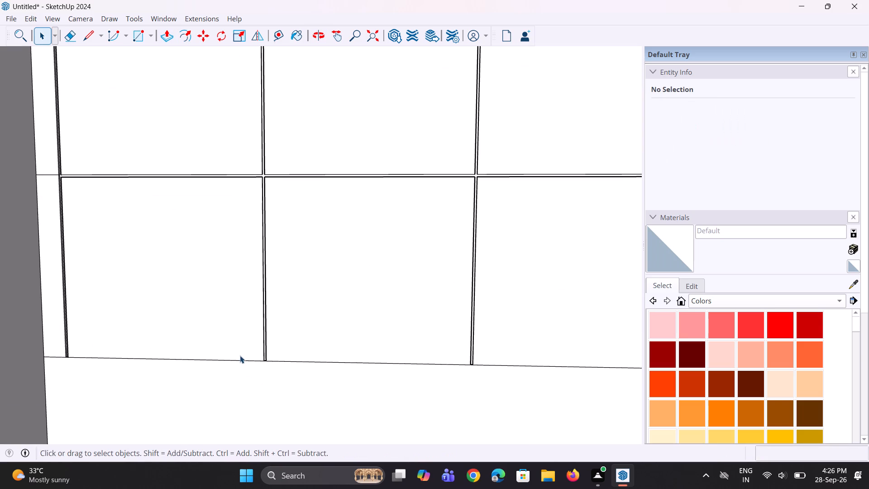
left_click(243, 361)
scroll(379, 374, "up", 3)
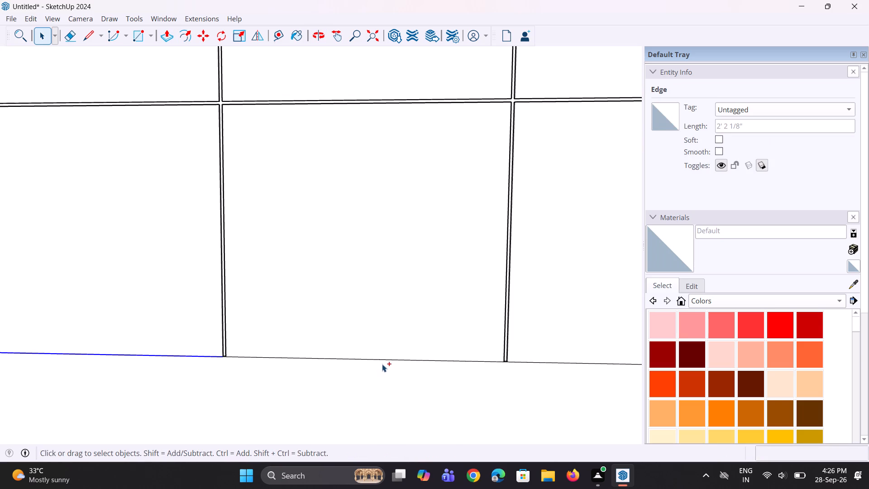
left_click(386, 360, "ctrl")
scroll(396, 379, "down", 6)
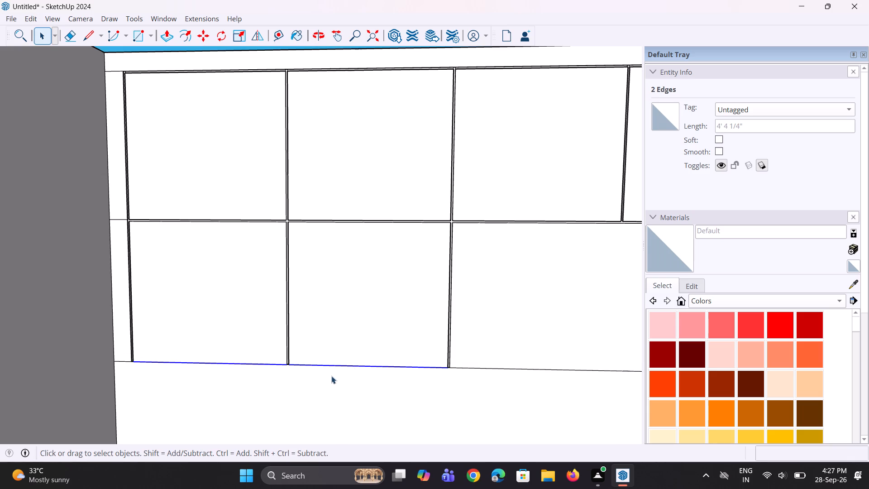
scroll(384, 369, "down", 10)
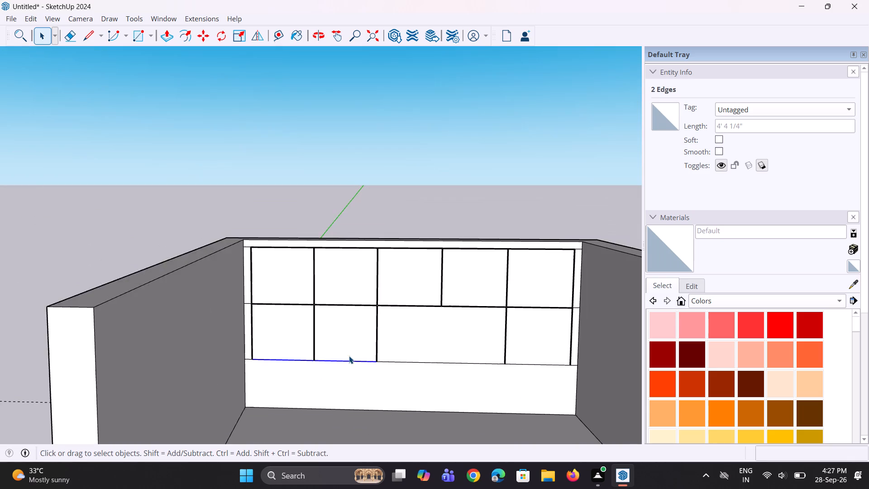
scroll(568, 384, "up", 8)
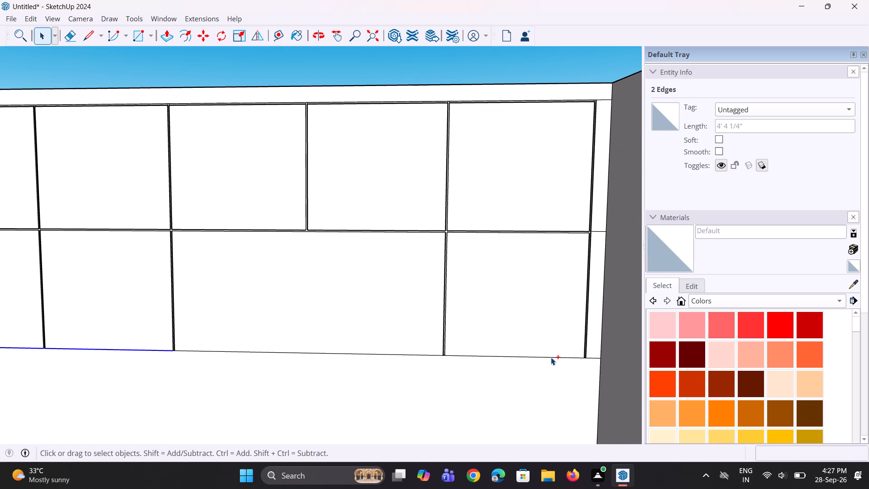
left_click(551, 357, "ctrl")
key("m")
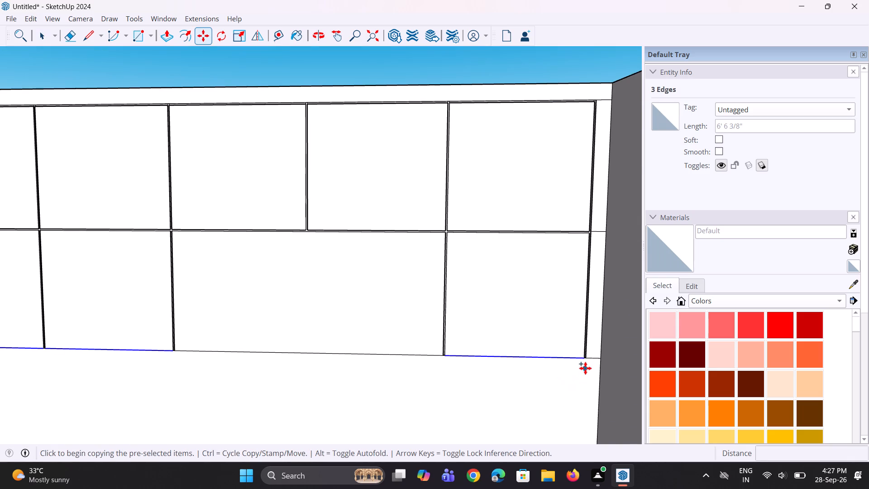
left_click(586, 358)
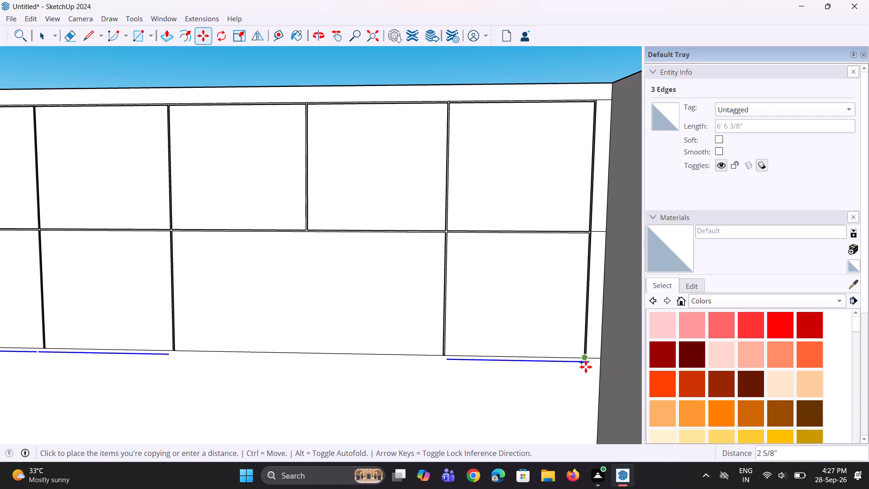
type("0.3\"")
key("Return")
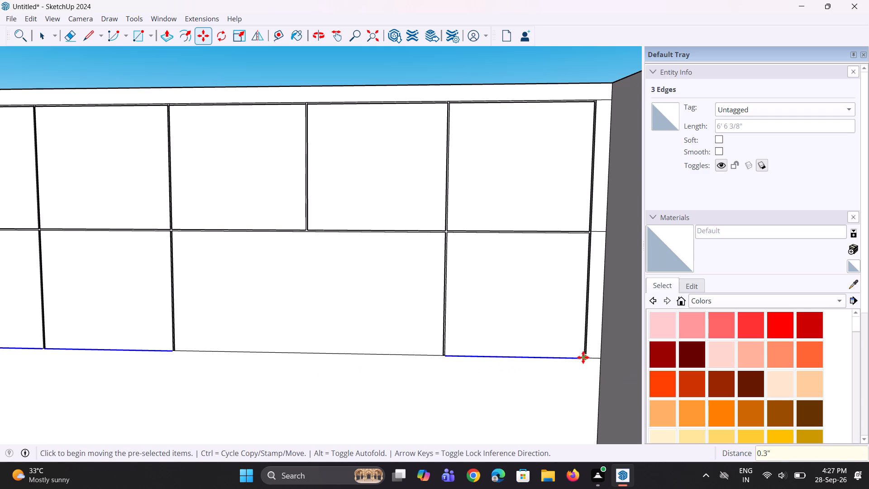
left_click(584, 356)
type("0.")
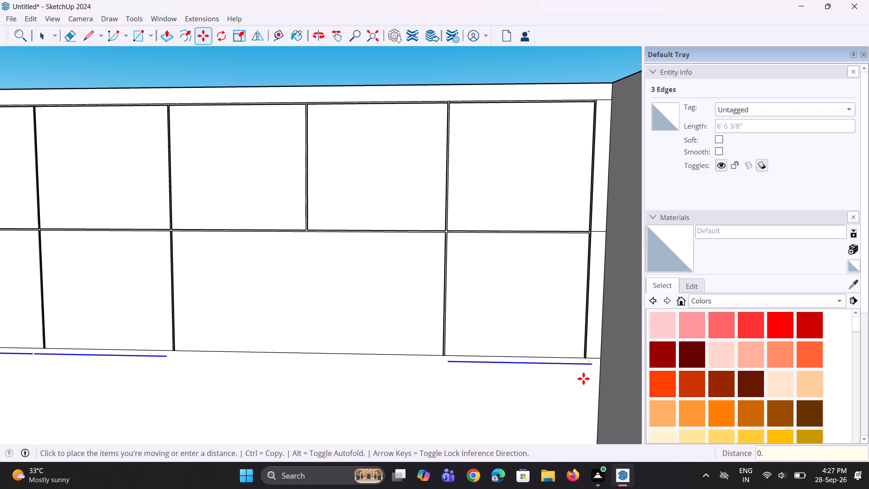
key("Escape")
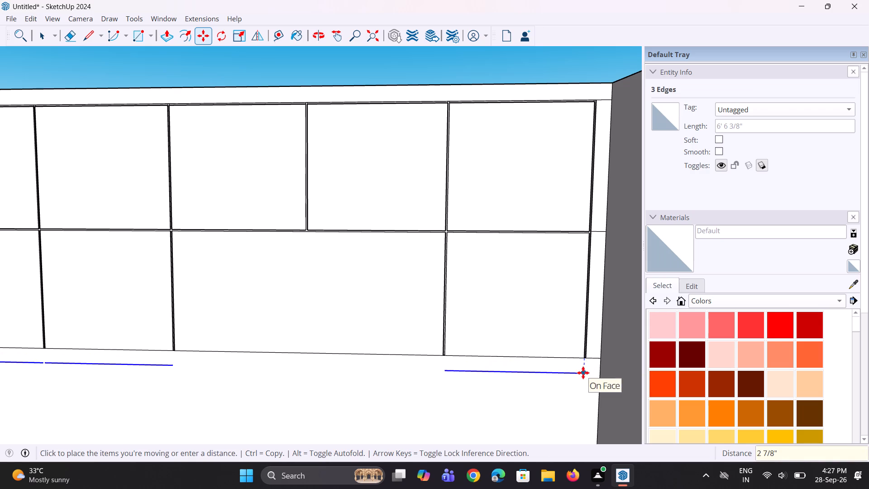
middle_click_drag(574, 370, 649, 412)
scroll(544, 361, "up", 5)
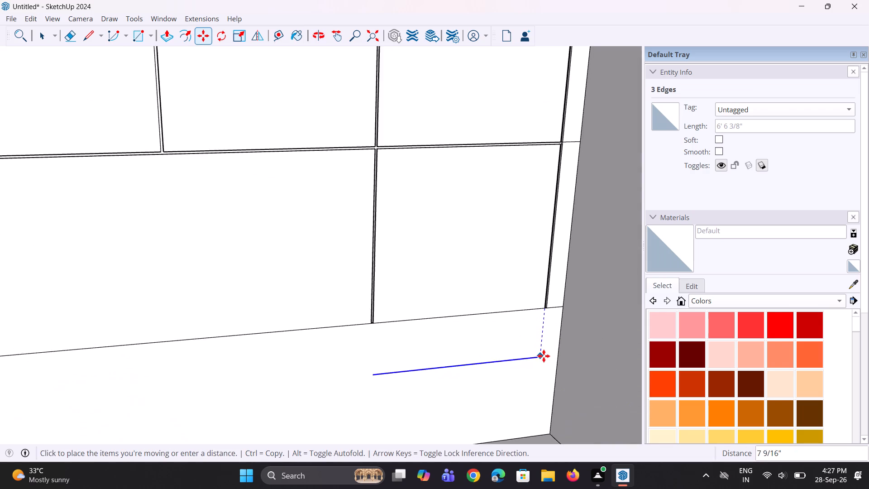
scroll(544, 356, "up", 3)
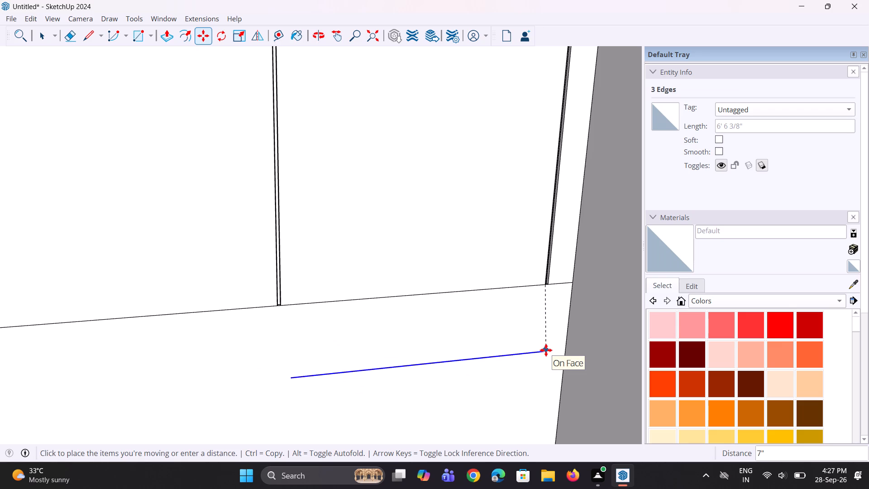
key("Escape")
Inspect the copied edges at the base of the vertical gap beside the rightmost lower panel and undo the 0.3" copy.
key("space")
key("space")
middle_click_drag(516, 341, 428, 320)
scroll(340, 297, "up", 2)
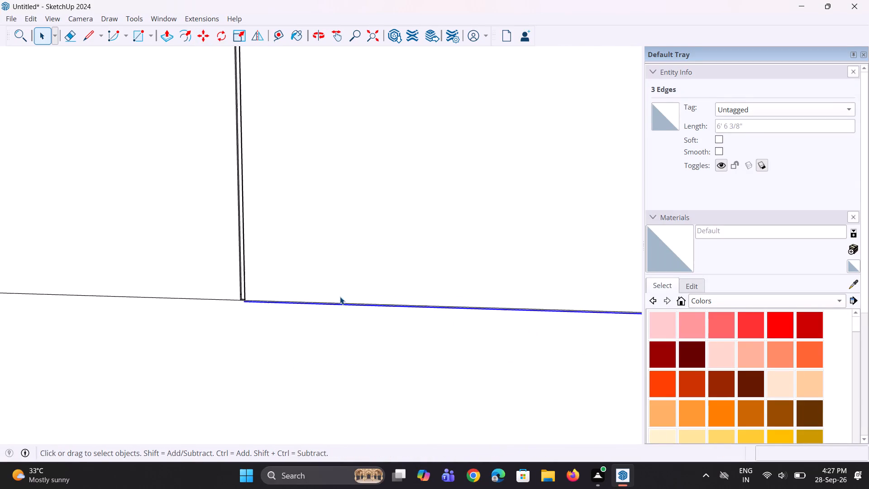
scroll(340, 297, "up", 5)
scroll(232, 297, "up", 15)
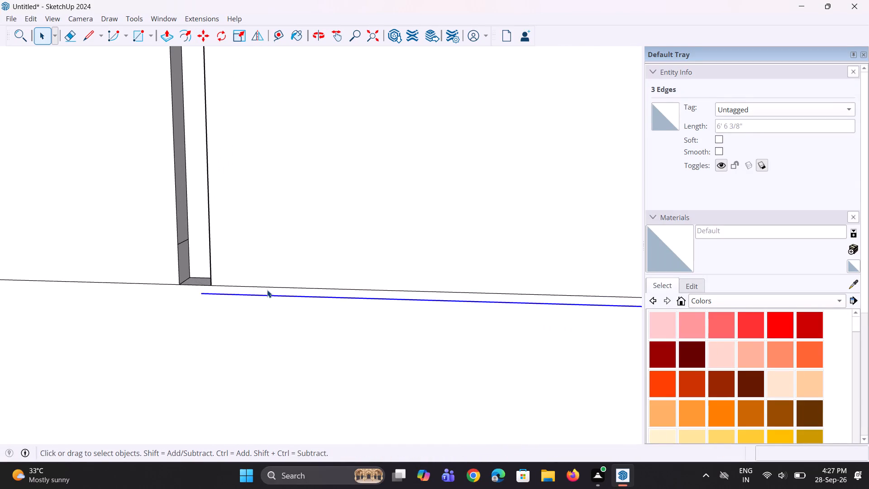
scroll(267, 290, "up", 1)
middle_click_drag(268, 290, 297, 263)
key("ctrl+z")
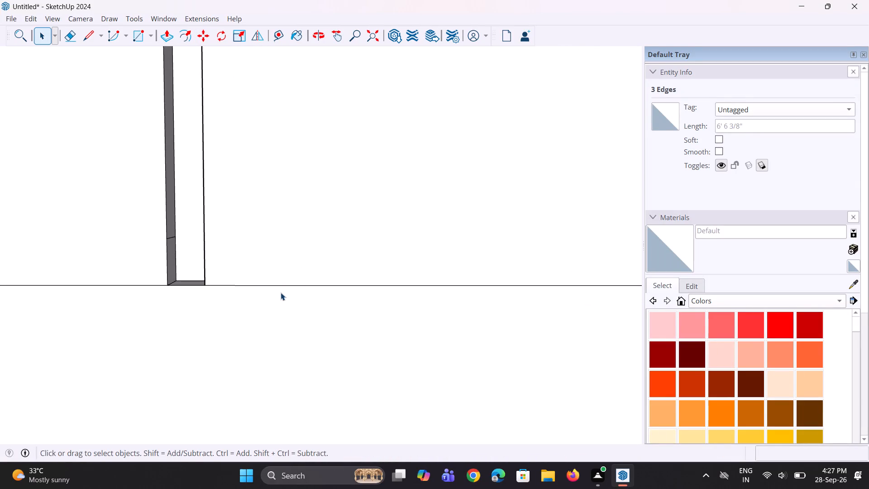
Copy the bottom edges of the three narrow lower-band panels downward by 0.3".
scroll(275, 298, "down", 4)
key("space")
left_click(287, 290)
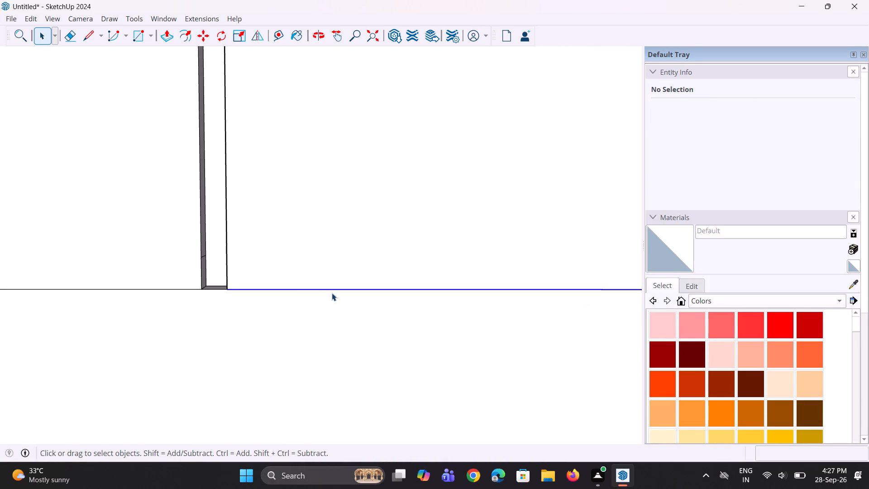
scroll(356, 289, "down", 11)
scroll(151, 291, "down", 18)
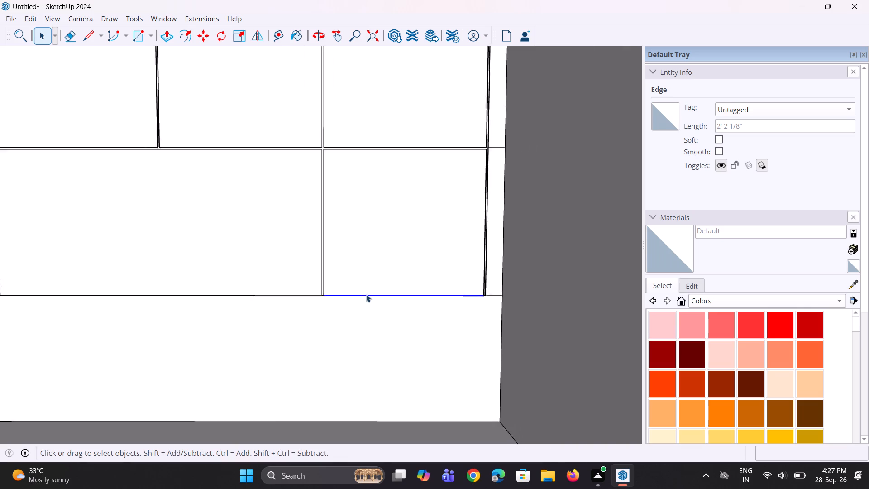
scroll(366, 294, "down", 8)
scroll(178, 297, "up", 13)
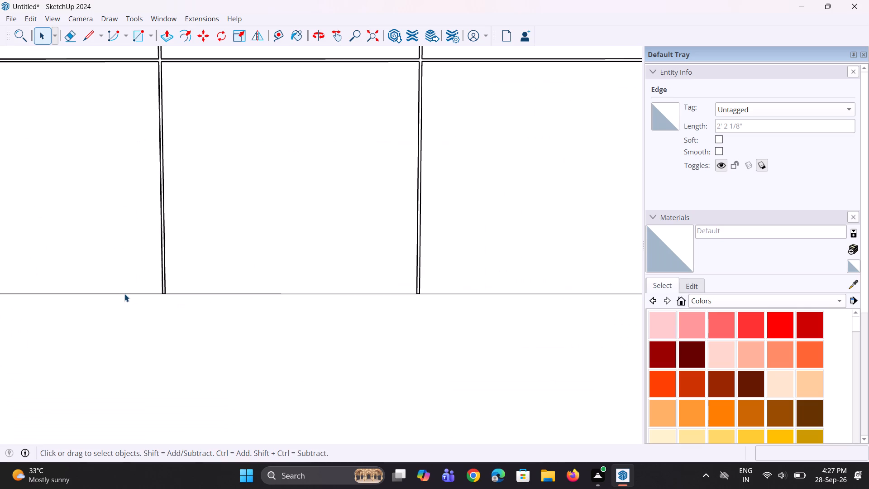
left_click(124, 294, "ctrl")
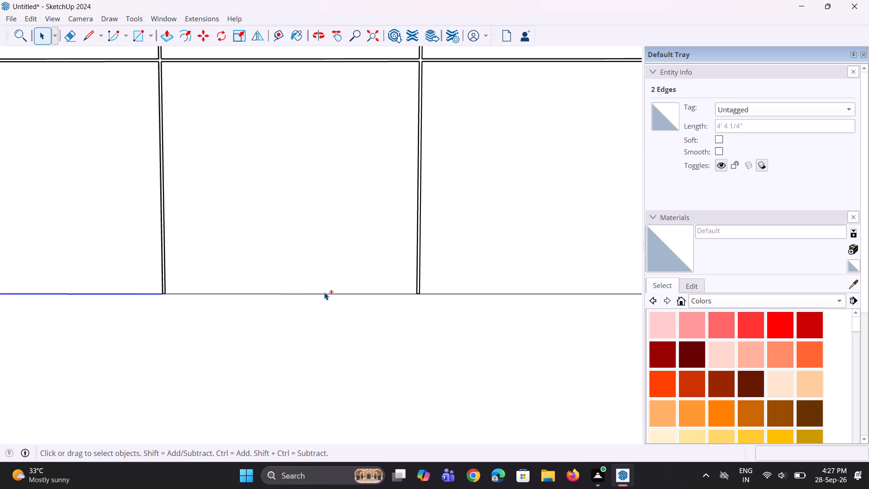
left_click(325, 292, "ctrl")
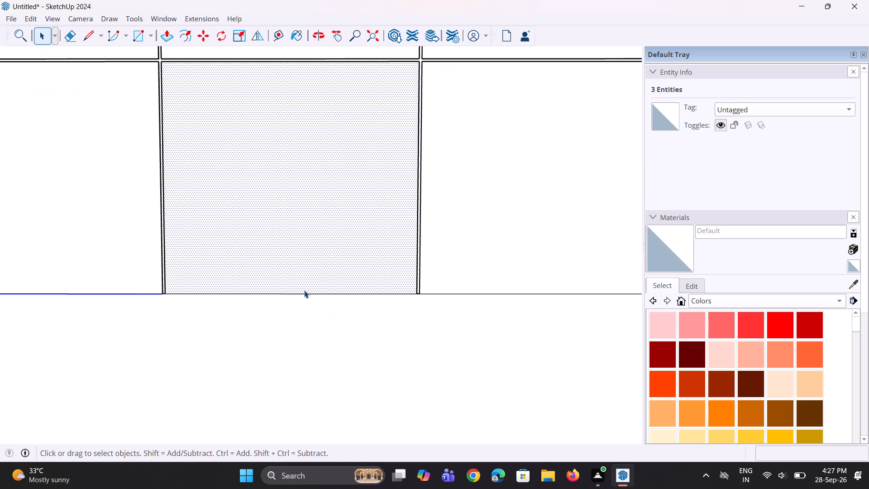
left_click(305, 293)
scroll(130, 291, "up", 3)
left_click(136, 297, "ctrl")
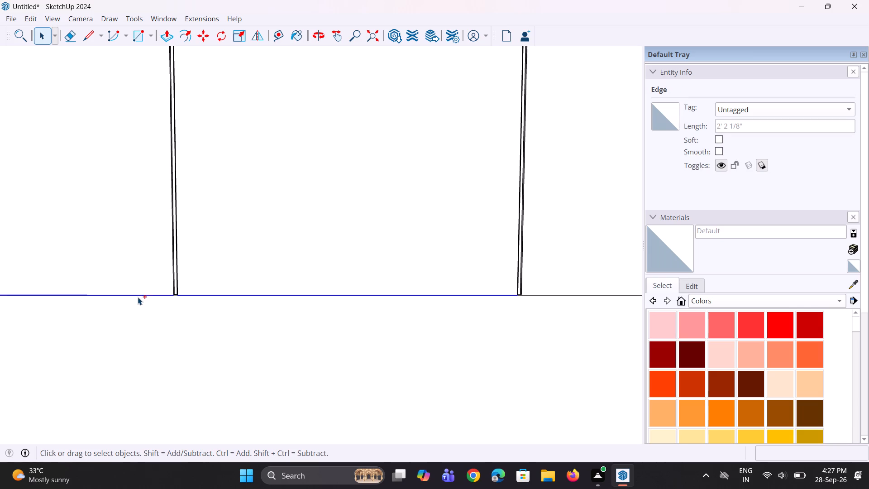
scroll(91, 338, "down", 16)
scroll(415, 356, "up", 3)
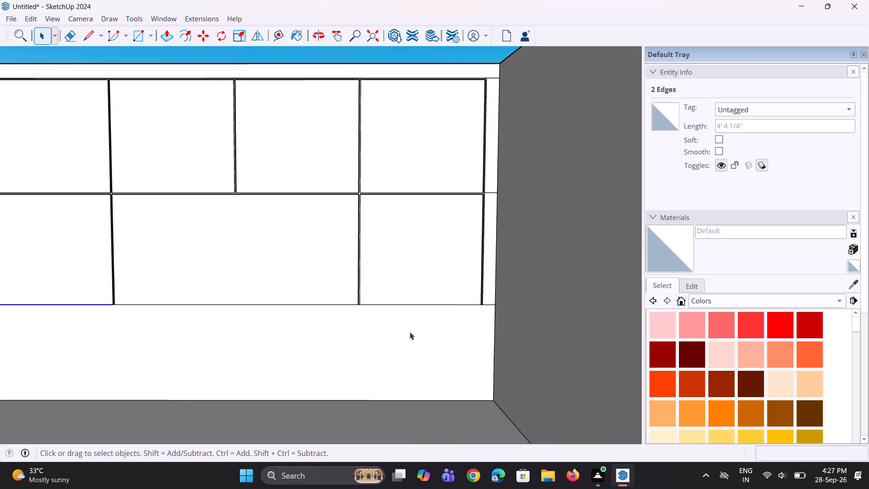
scroll(410, 332, "up", 8)
left_click(448, 291, "ctrl")
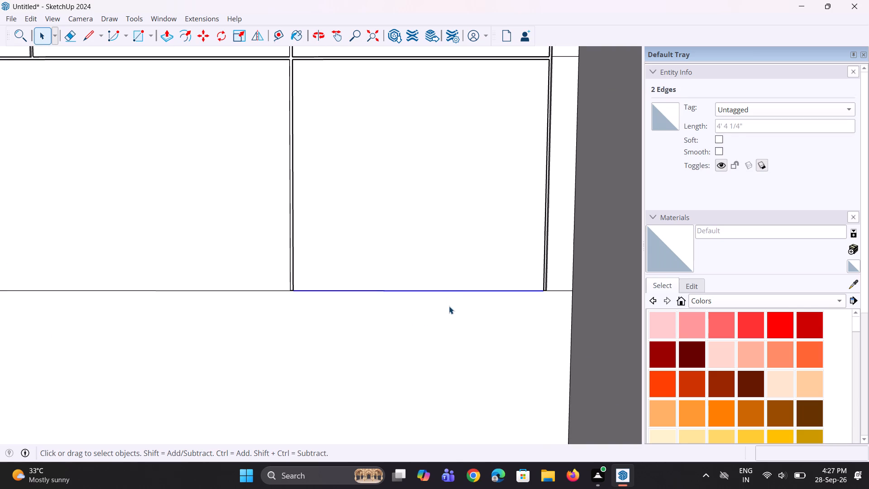
key("m")
scroll(530, 298, "up", 6)
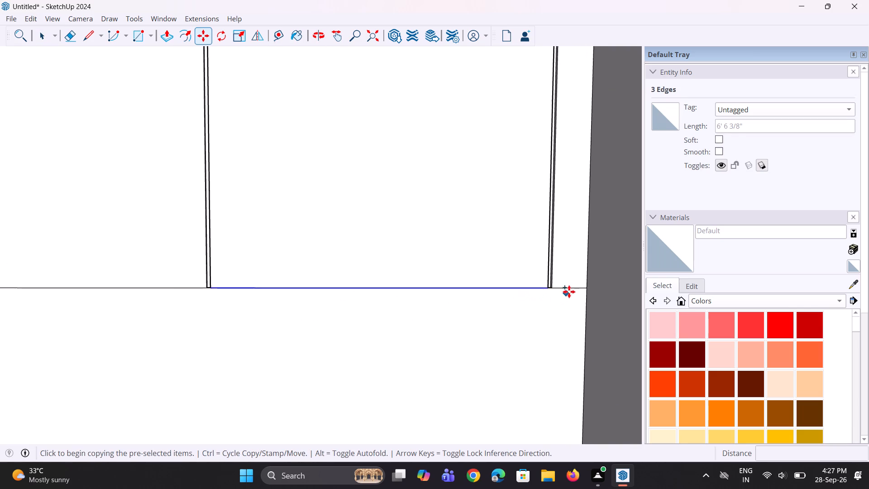
left_click(541, 288)
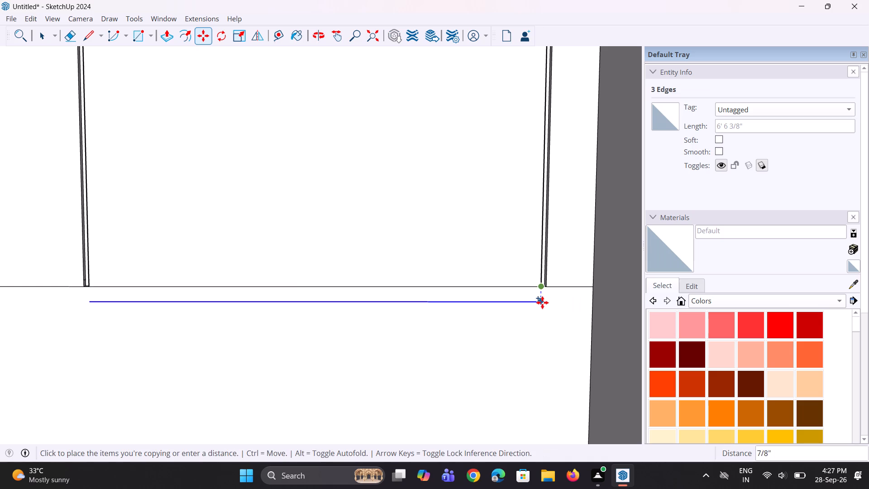
type("0.3\"")
key("Return")
Draw a short vertical edge joining the right end of the copied line to the rightmost lower panel's bottom corner.
middle_click_drag(517, 304, 523, 341)
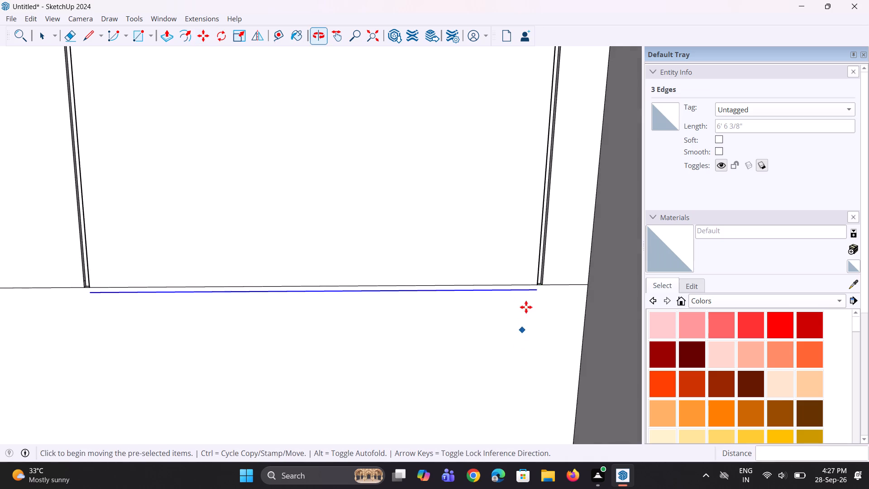
scroll(529, 302, "up", 8)
key("space")
type("l")
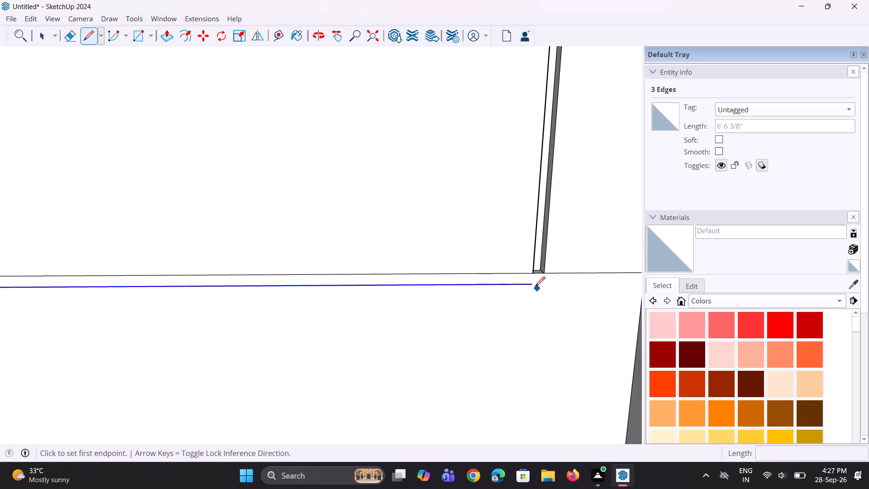
scroll(535, 287, "up", 4)
left_click(535, 285)
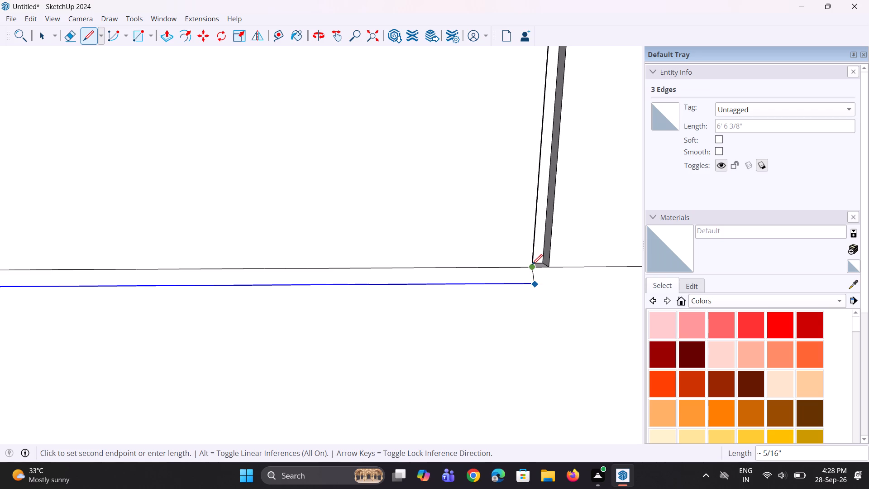
scroll(536, 275, "up", 1)
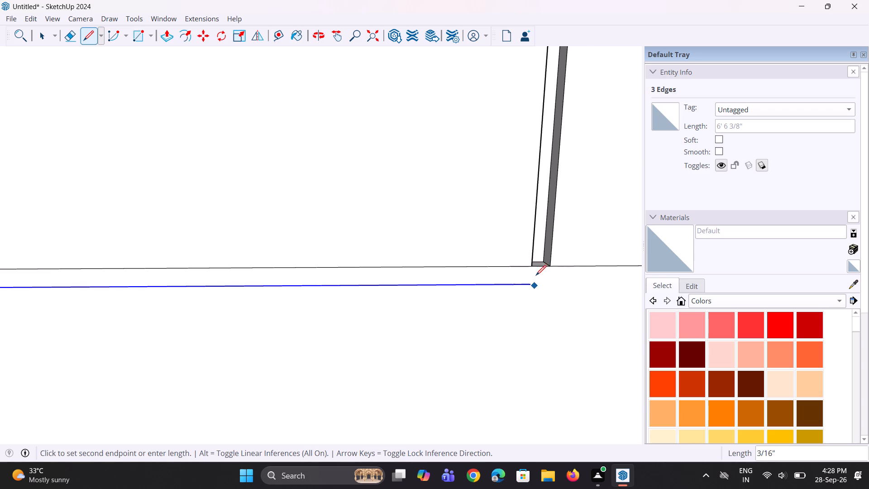
scroll(536, 275, "up", 5)
key("space")
key("l")
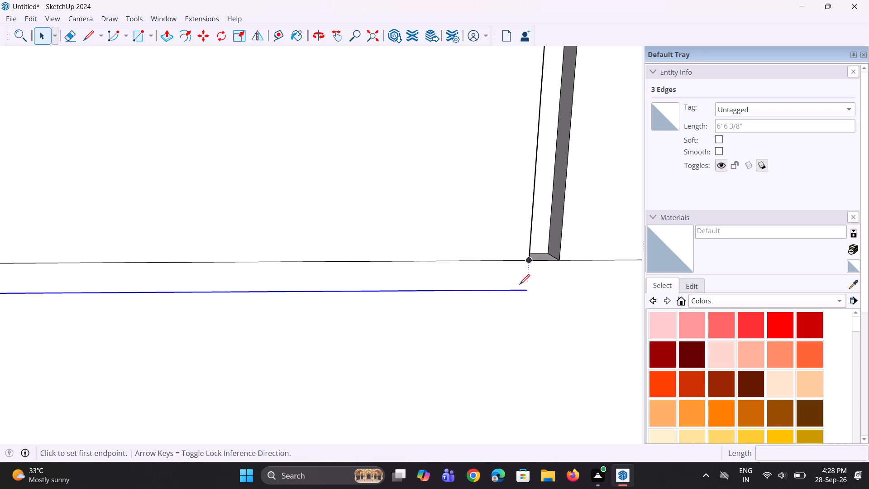
left_click(526, 290)
left_click(530, 263)
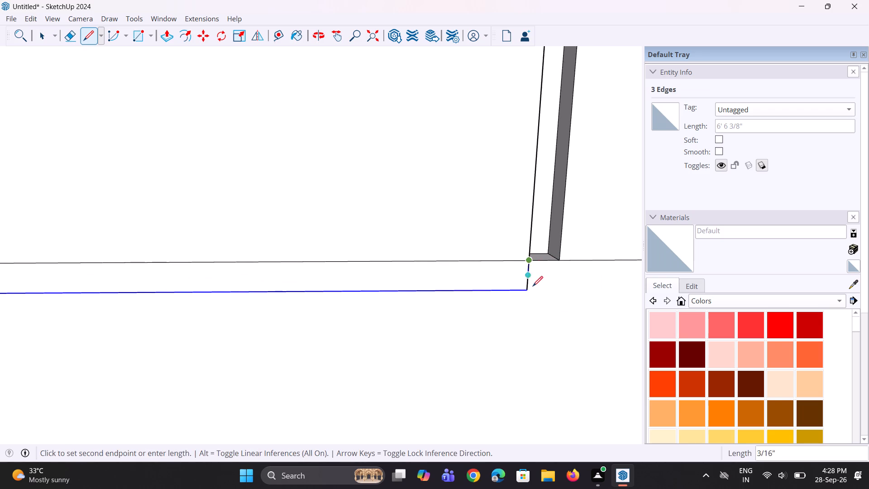
scroll(534, 295, "down", 5)
key("space")
key("space")
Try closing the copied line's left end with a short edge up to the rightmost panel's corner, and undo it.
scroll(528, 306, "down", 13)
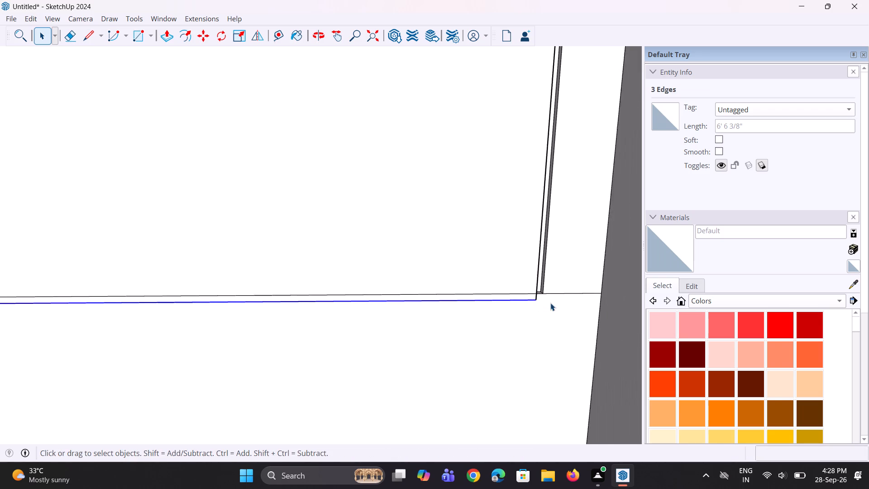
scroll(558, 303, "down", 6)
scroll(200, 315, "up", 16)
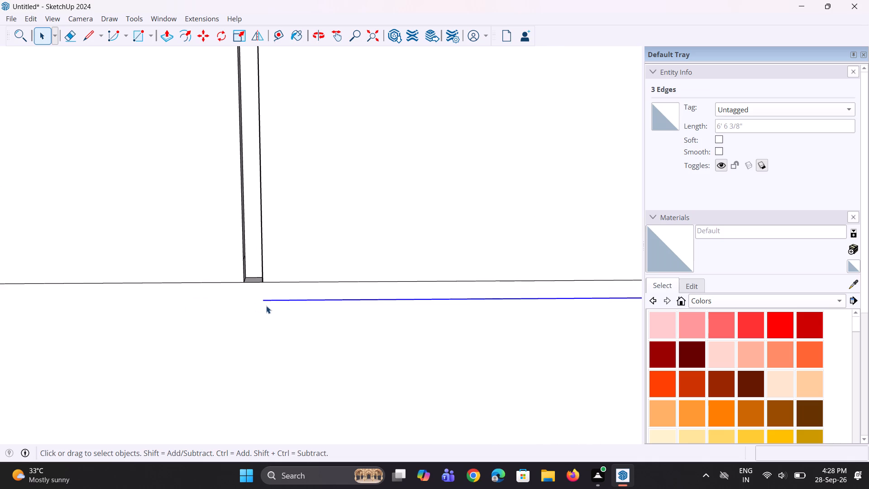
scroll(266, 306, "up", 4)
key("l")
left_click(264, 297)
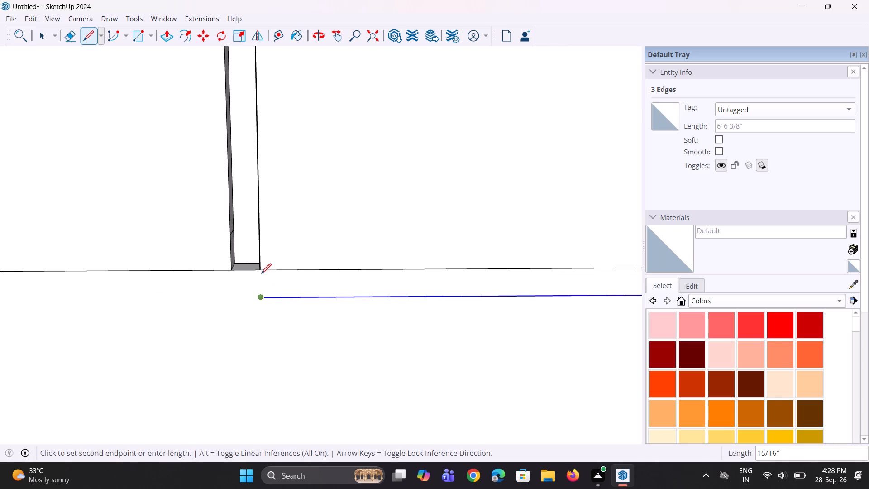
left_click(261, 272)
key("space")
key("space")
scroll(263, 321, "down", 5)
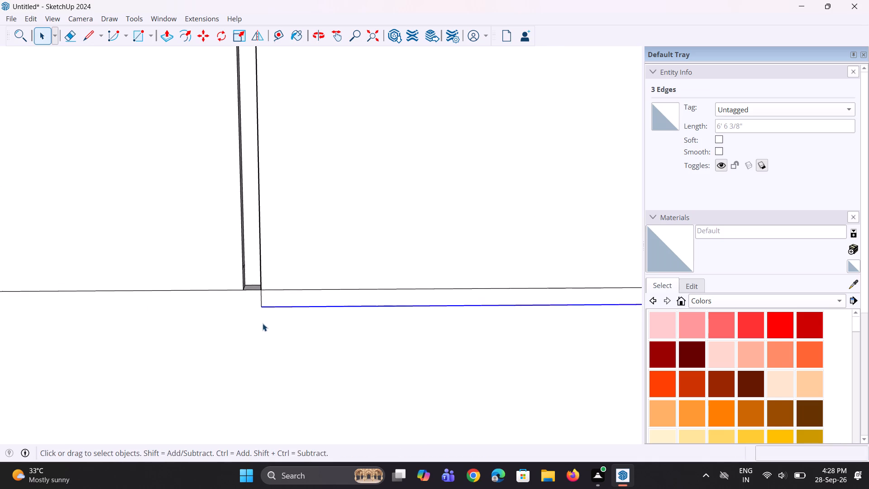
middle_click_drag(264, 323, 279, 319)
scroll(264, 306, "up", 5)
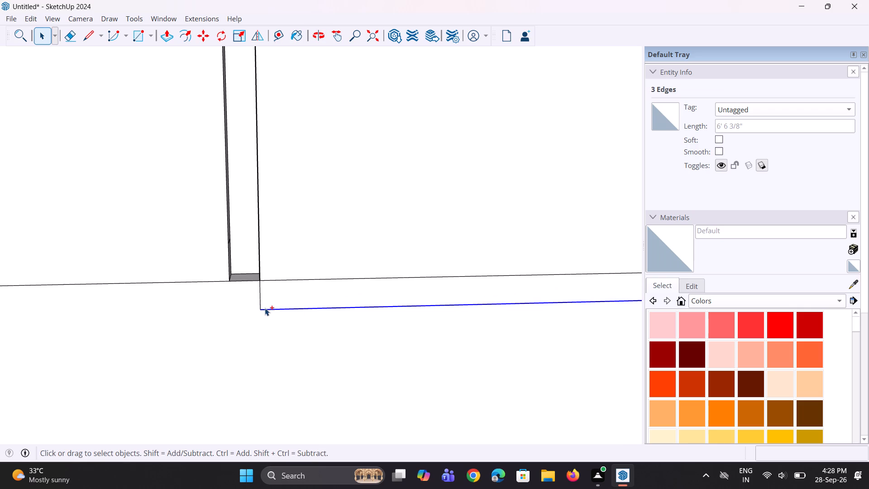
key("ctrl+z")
Extend the copied line's left end across the vertical gap's width and close it up to the gap's far bottom corner.
scroll(265, 316, "up", 3)
key("l")
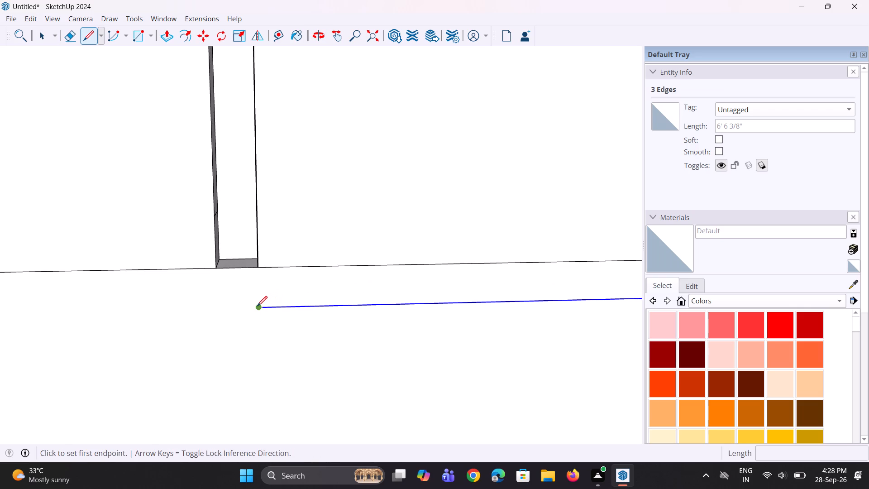
left_click(257, 306)
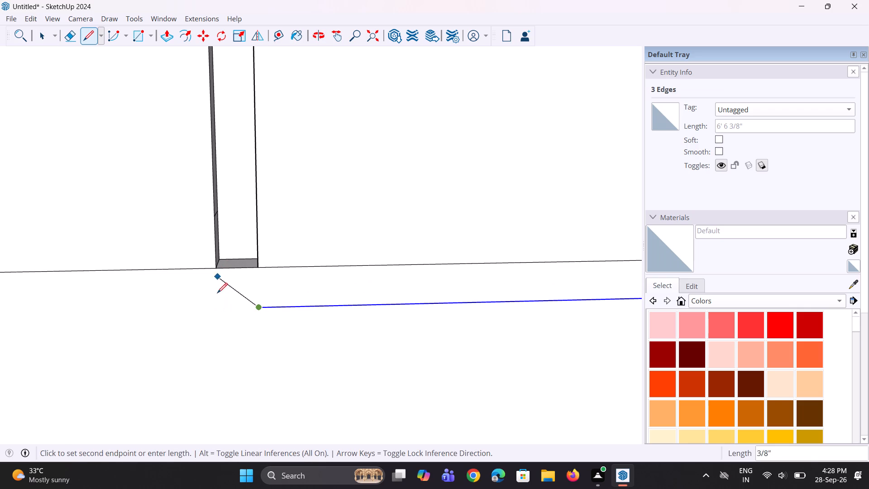
left_click(217, 313)
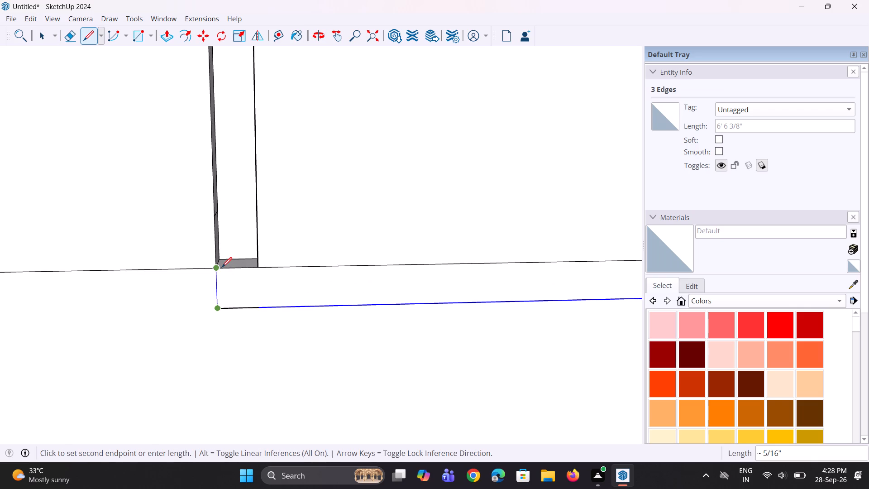
left_click(221, 267)
key("space")
key("space")
Push the thin strip beneath the rightmost lower panel inward by the last-used recess depth.
scroll(303, 289, "down", 6)
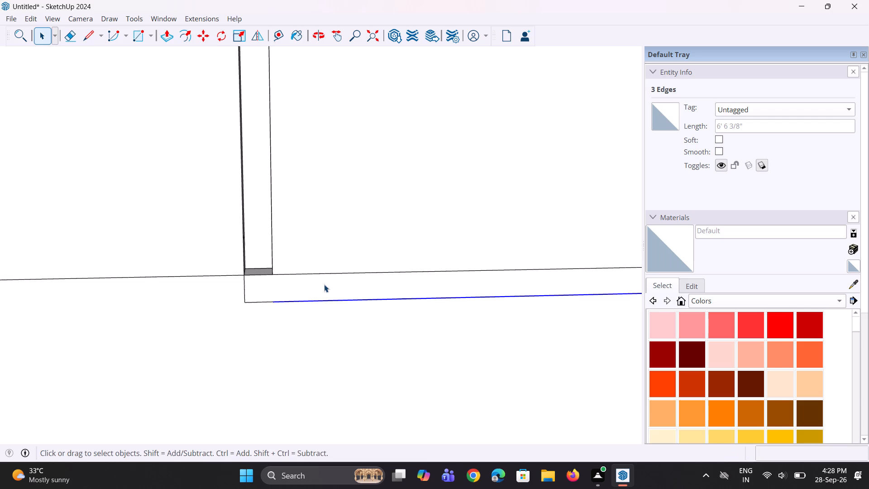
scroll(324, 284, "down", 13)
scroll(321, 289, "up", 12)
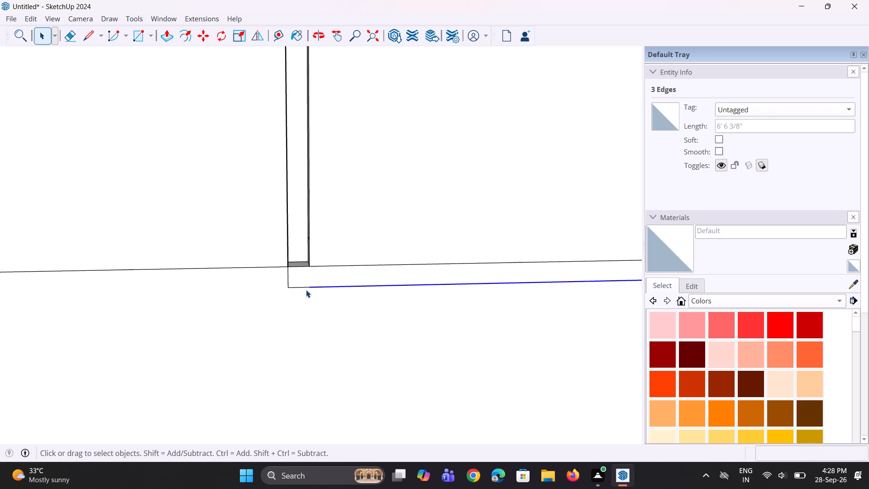
middle_click_drag(306, 290, 277, 322)
scroll(279, 320, "down", 4)
key("p")
double_click(325, 285)
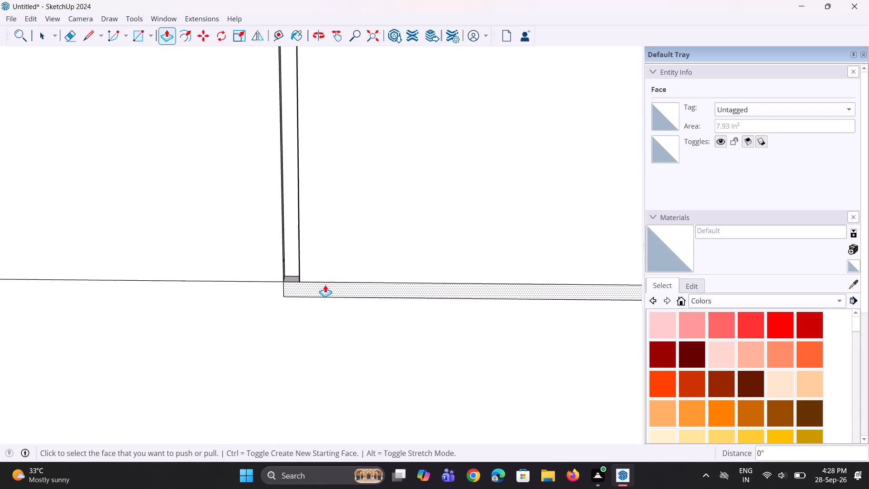
Extend the copied line under the narrow panels left of the wide panel across the adjoining vertical gap and close it up to the gap's corner.
scroll(334, 310, "down", 19)
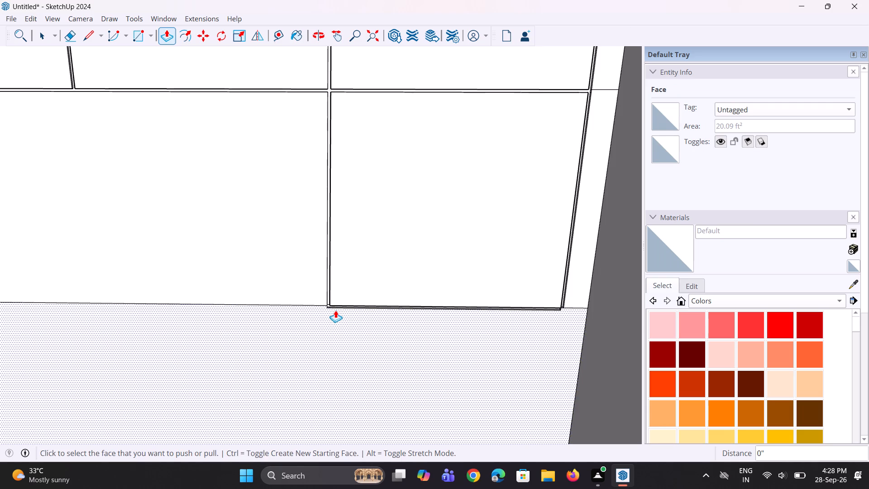
scroll(335, 310, "down", 8)
scroll(110, 342, "up", 3)
scroll(108, 285, "up", 3)
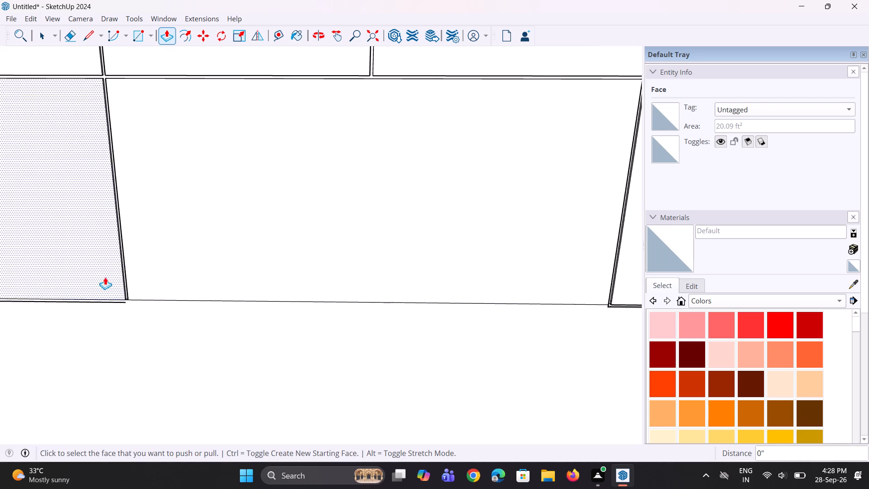
scroll(105, 277, "up", 12)
key("space")
key("l")
scroll(130, 300, "up", 1)
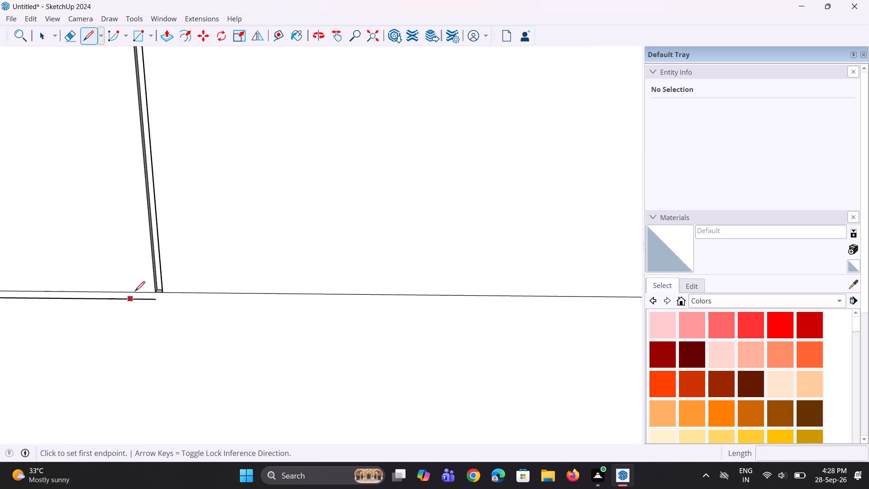
scroll(135, 291, "up", 10)
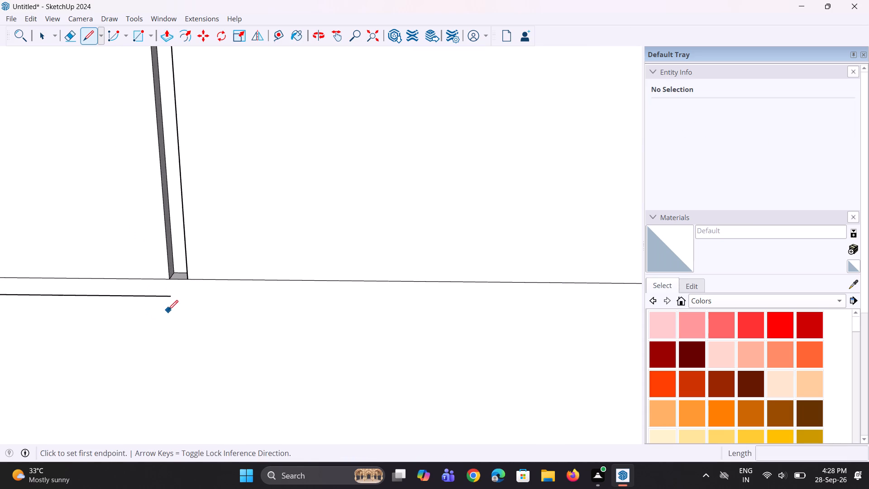
scroll(168, 310, "up", 2)
left_click(169, 290)
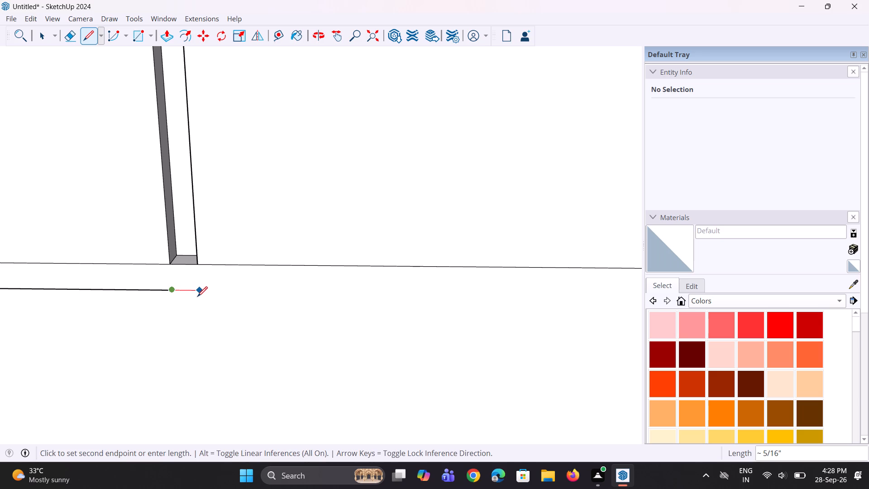
left_click(197, 297)
left_click(197, 264)
key("space")
Push the thin strip beneath the narrow panel left of the wide panel inward by the same recess depth.
key("p")
double_click(190, 276)
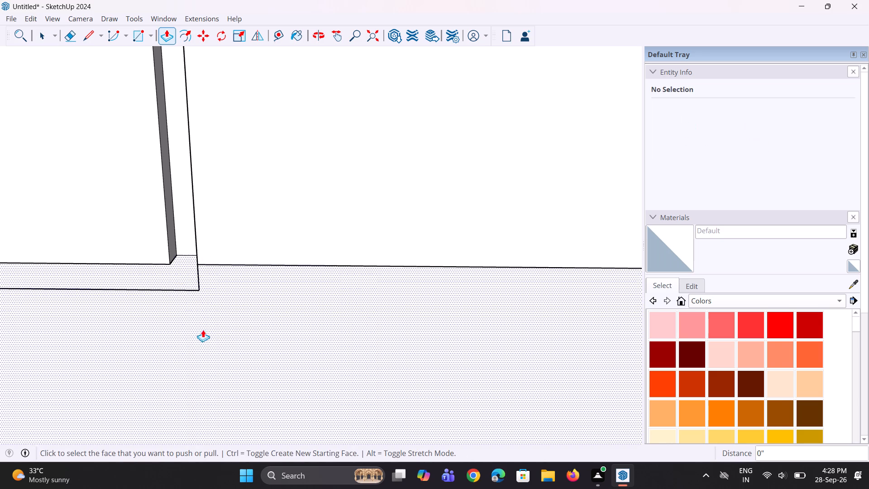
scroll(205, 334, "down", 20)
scroll(205, 334, "down", 7)
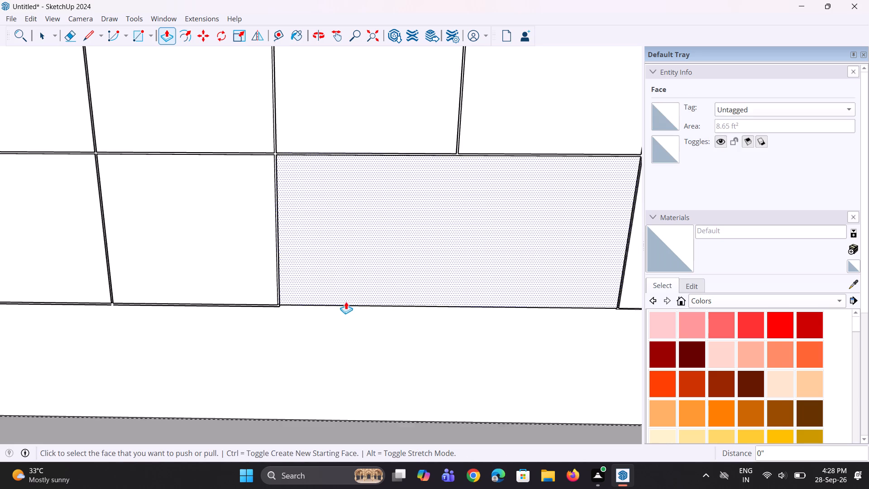
Undo the last push made beneath the narrow panels left of the wide panel.
scroll(346, 302, "down", 3)
scroll(185, 297, "up", 11)
middle_click_drag(112, 306, 178, 181)
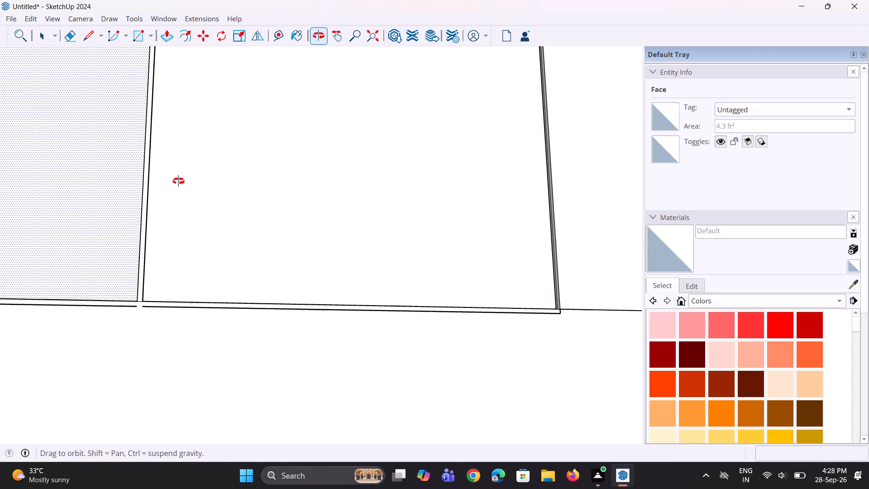
middle_click_drag(178, 181, 385, 178)
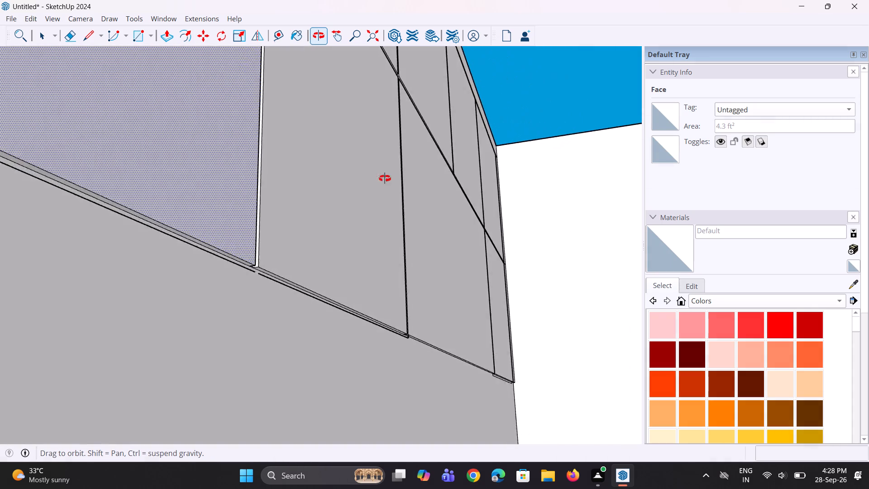
middle_click_drag(385, 178, 223, 218)
key("ctrl+z")
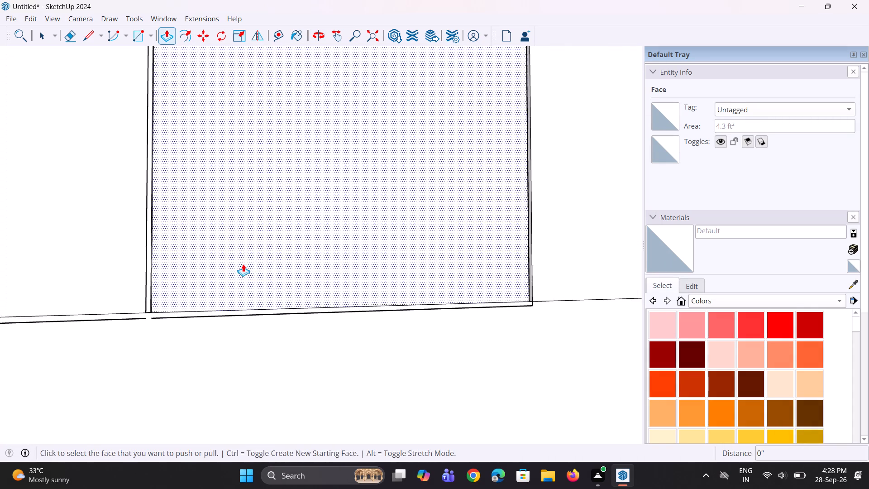
Draw a short line bridging the break in the copied bottom line beneath the vertical gap between the two left lower panels.
scroll(243, 269, "down", 7)
middle_click_drag(241, 272, 231, 304)
scroll(397, 331, "up", 4)
scroll(416, 278, "up", 4)
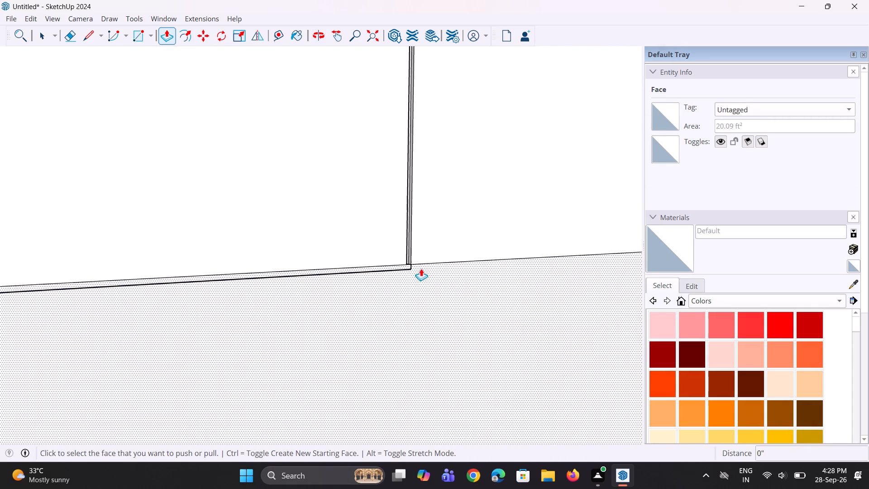
middle_click_drag(396, 272, 182, 322)
scroll(201, 314, "up", 1)
scroll(372, 278, "down", 9)
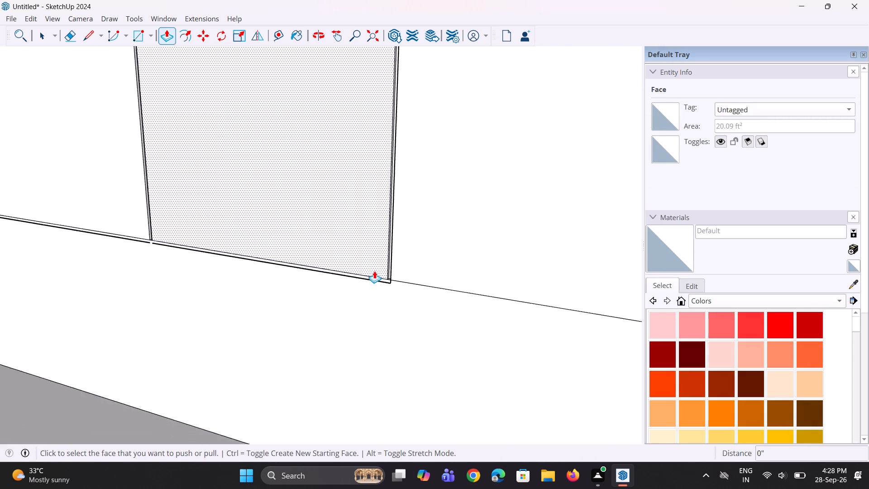
scroll(374, 271, "down", 8)
middle_click_drag(363, 276, 325, 294)
scroll(248, 251, "up", 12)
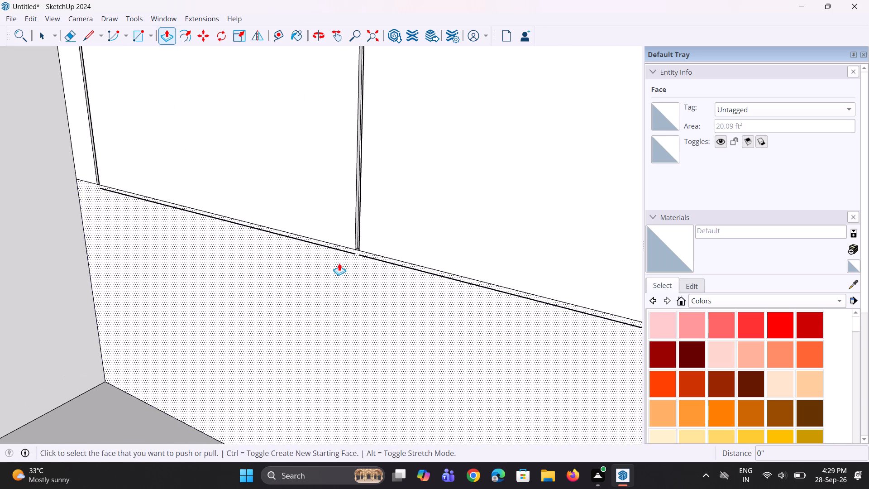
key("space")
key("l")
scroll(393, 270, "up", 4)
scroll(366, 244, "up", 4)
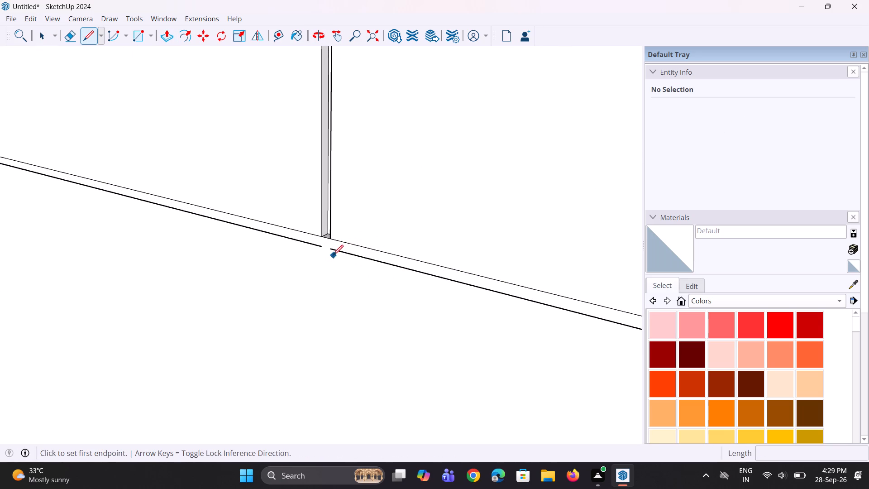
left_click(329, 251)
left_click(322, 249)
key("space")
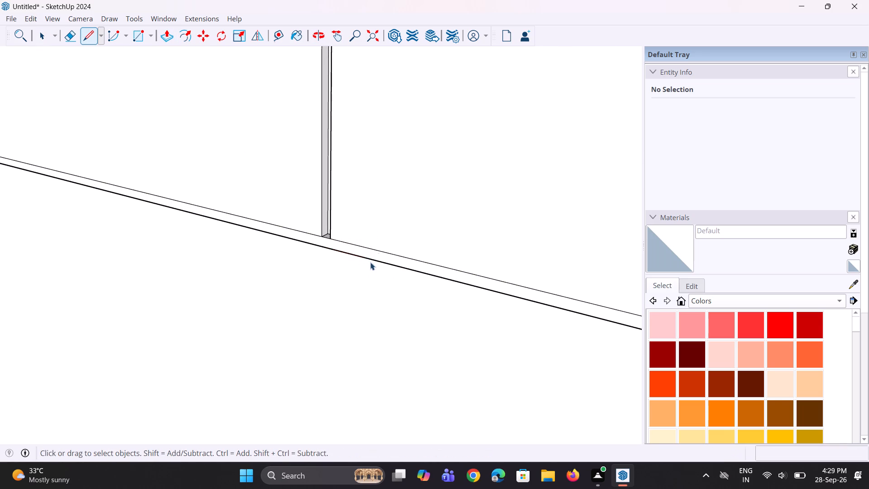
key("space")
Extend the copied bottom line's left end across the leftmost vertical gap, about 5/16", and close it up to the gap's outer bottom corner.
scroll(353, 259, "down", 9)
middle_click_drag(292, 240, 409, 232)
scroll(96, 236, "down", 6)
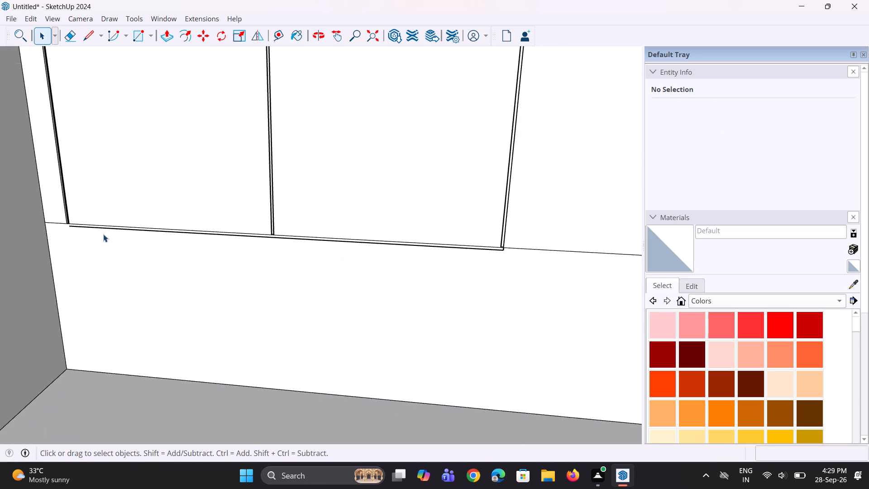
middle_click_drag(19, 220, 131, 211)
scroll(64, 291, "up", 5)
middle_click_drag(0, 244, 24, 245)
scroll(95, 233, "down", 5)
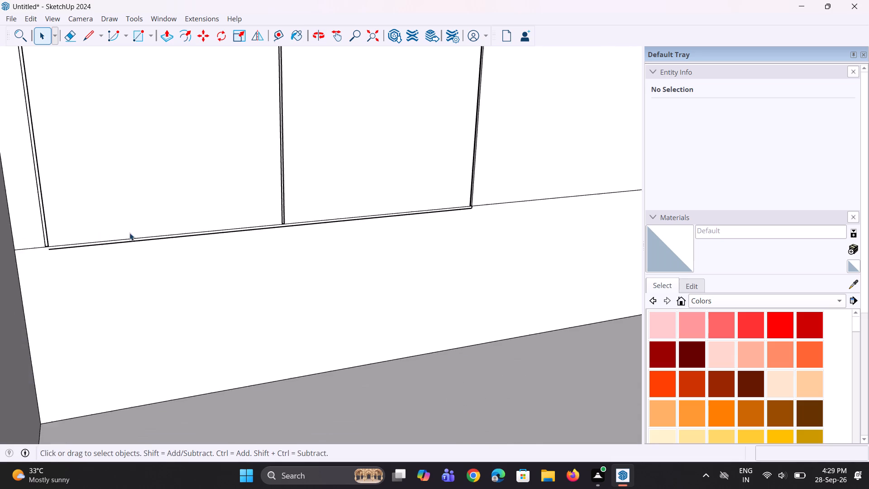
scroll(129, 233, "down", 7)
scroll(52, 235, "up", 20)
scroll(52, 235, "up", 2)
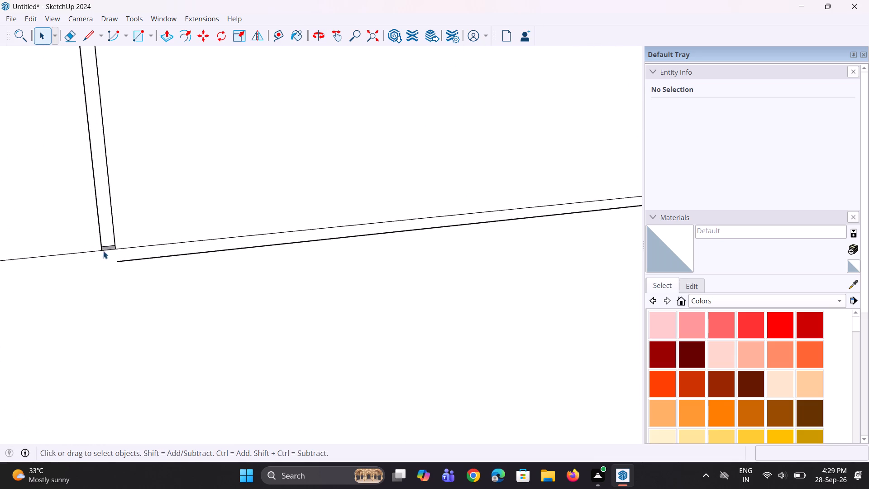
scroll(103, 251, "up", 4)
key("l")
scroll(106, 255, "up", 8)
left_click(126, 274)
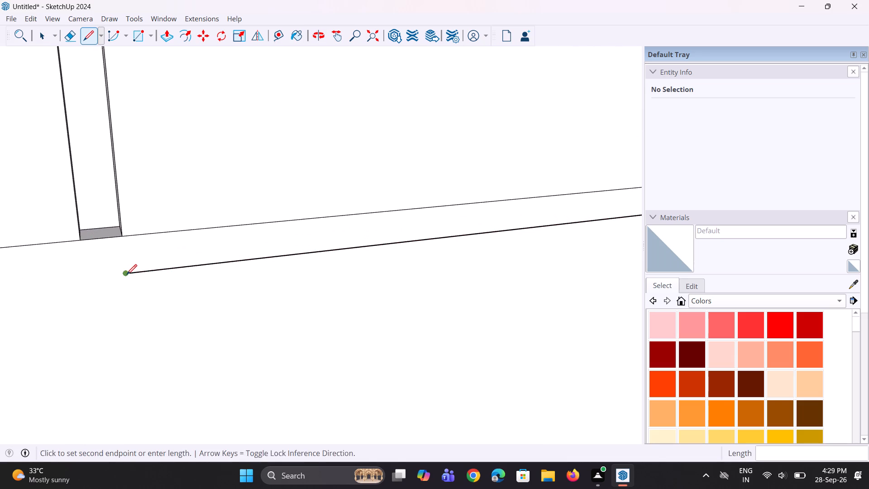
left_click(86, 284)
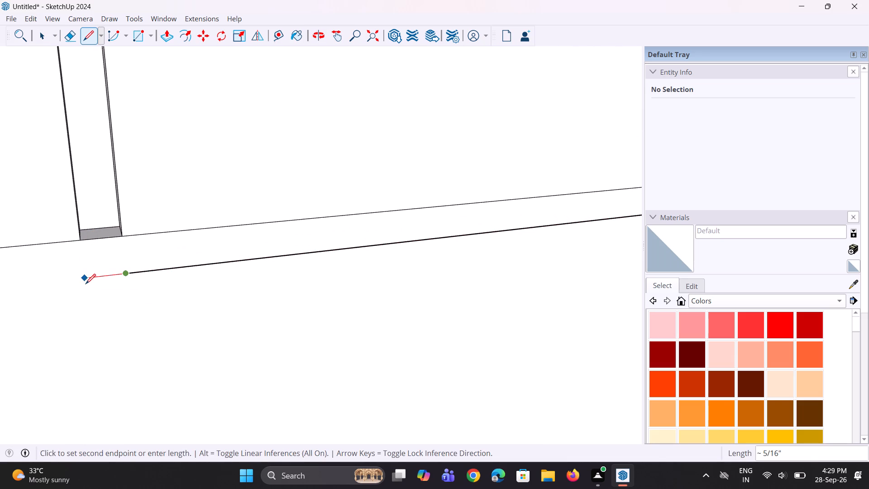
left_click(79, 241)
key("space")
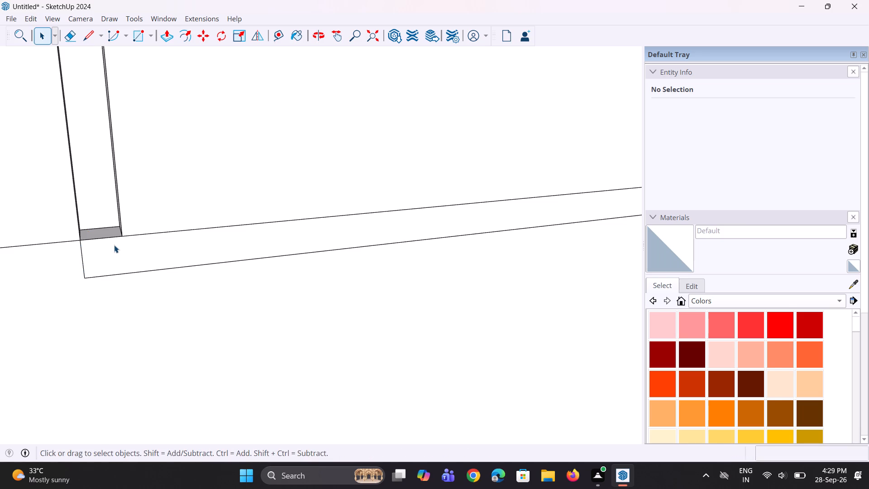
Push the closed thin strip beneath the two left lower panels inward by the last-used recess depth.
key("p")
double_click(124, 254)
Pull the leftmost panel of the top cabinet band outward 2'.
scroll(79, 275, "down", 10)
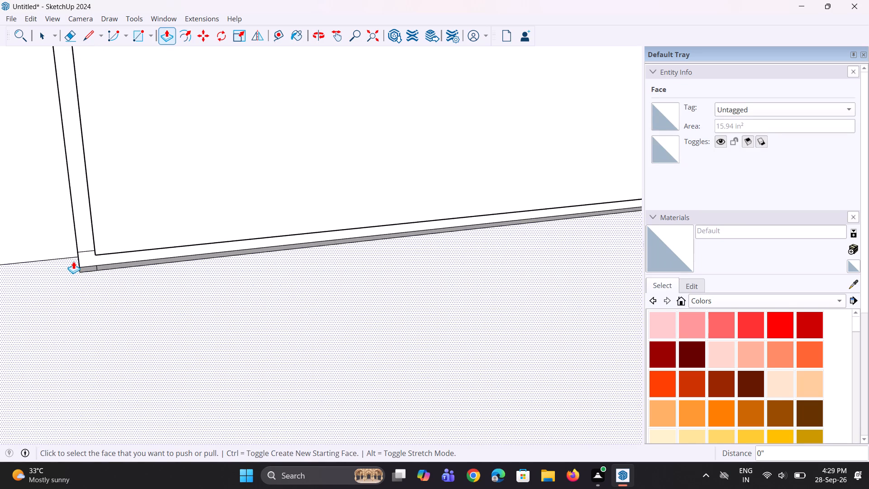
scroll(73, 261, "down", 18)
middle_click_drag(245, 266, 218, 257)
scroll(216, 254, "down", 3)
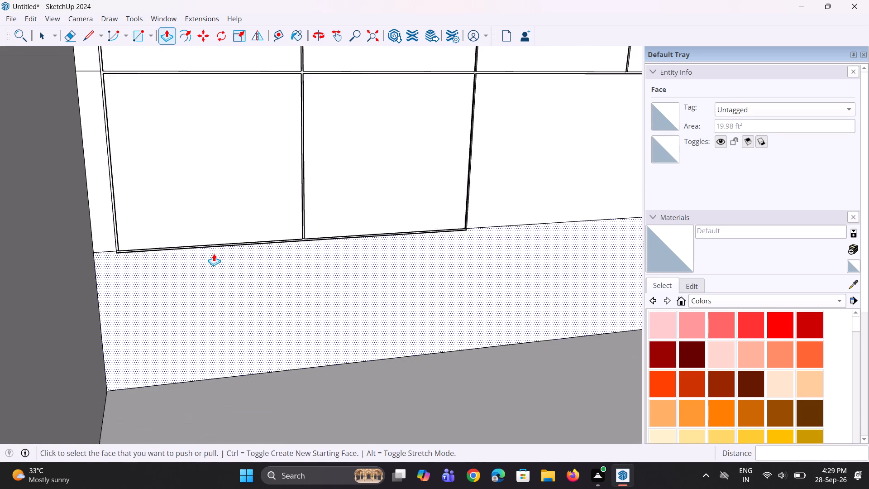
scroll(214, 254, "down", 6)
scroll(255, 259, "down", 1)
middle_click_drag(256, 267, 244, 281)
left_click(220, 130)
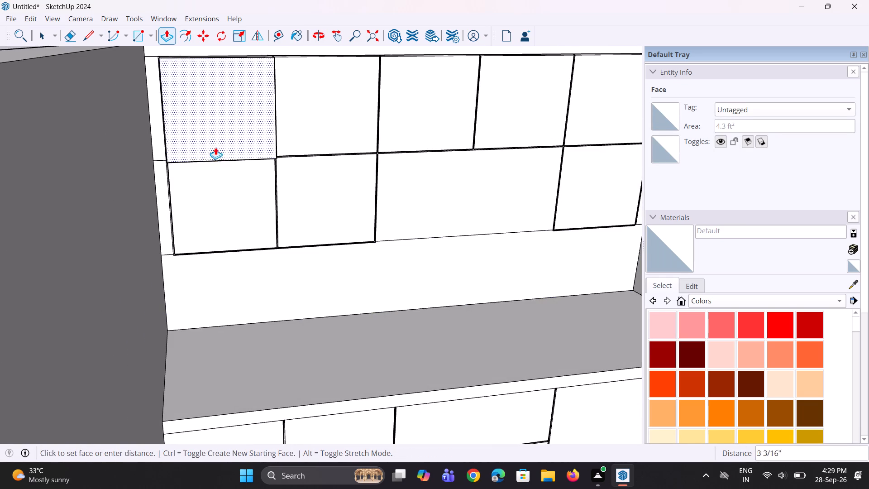
key("1")
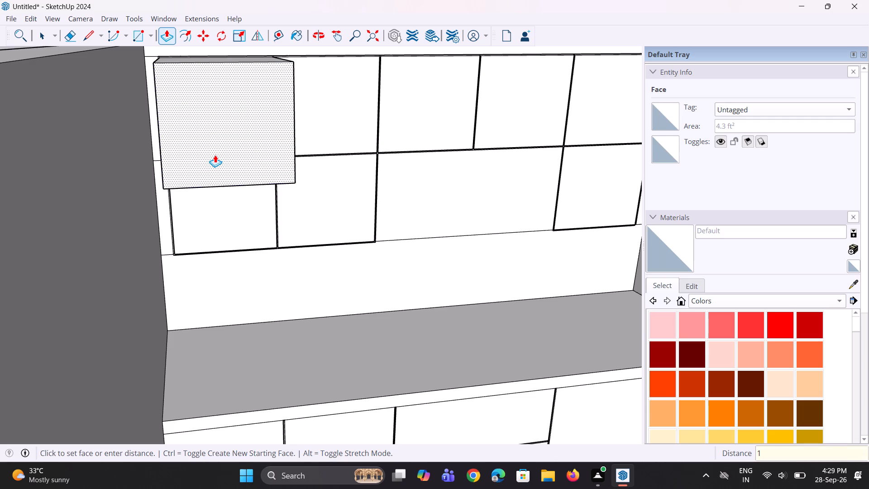
key("apostrophe")
key("BackSpace")
key("BackSpace")
type("2'")
key("Return")
Pull the other four panels of the top cabinet band outward by the same 2'.
middle_click_drag(268, 210, 0, 243)
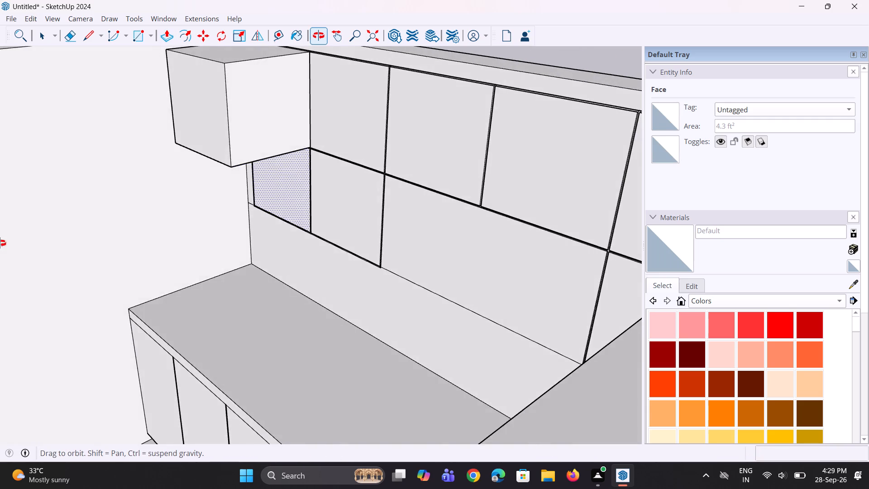
middle_click_drag(0, 243, 265, 197)
double_click(344, 129)
double_click(432, 121)
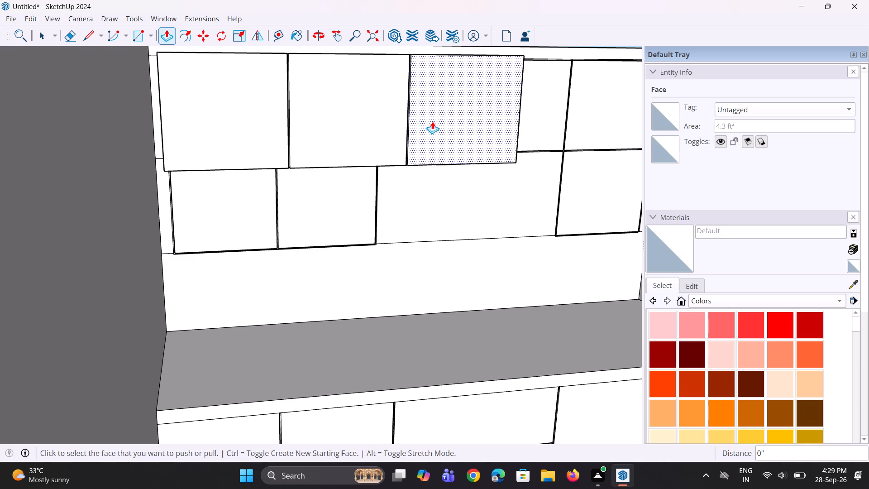
double_click(529, 128)
scroll(420, 192, "down", 3)
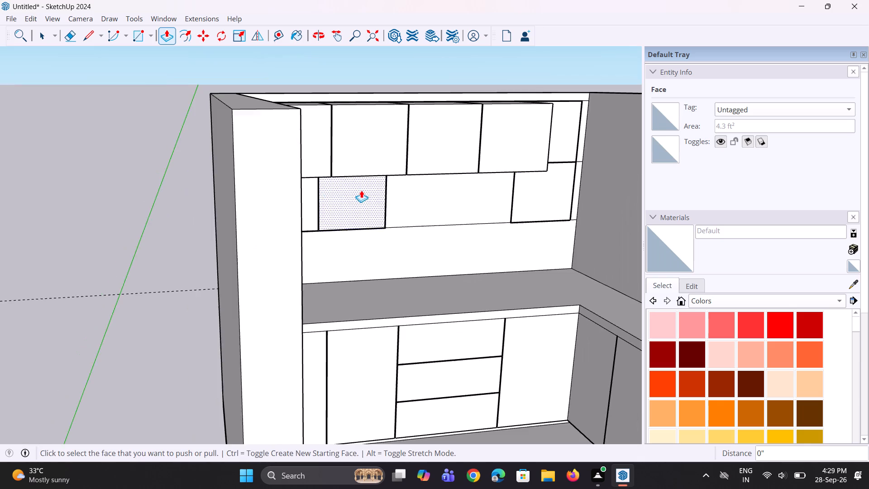
scroll(361, 190, "down", 4)
middle_click_drag(538, 170, 467, 208)
scroll(592, 164, "up", 3)
double_click(561, 158)
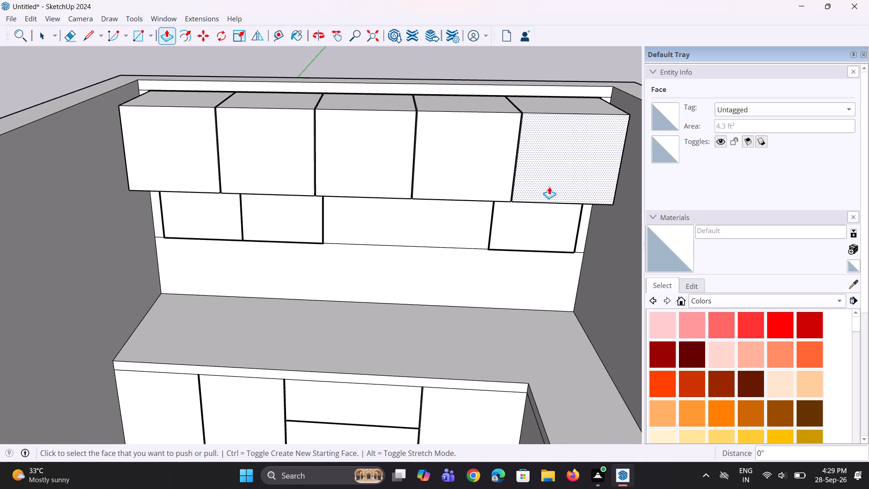
Pull the rightmost panel and the two left panels of the lower cabinet band outward by the same 2'.
double_click(530, 231)
double_click(306, 221)
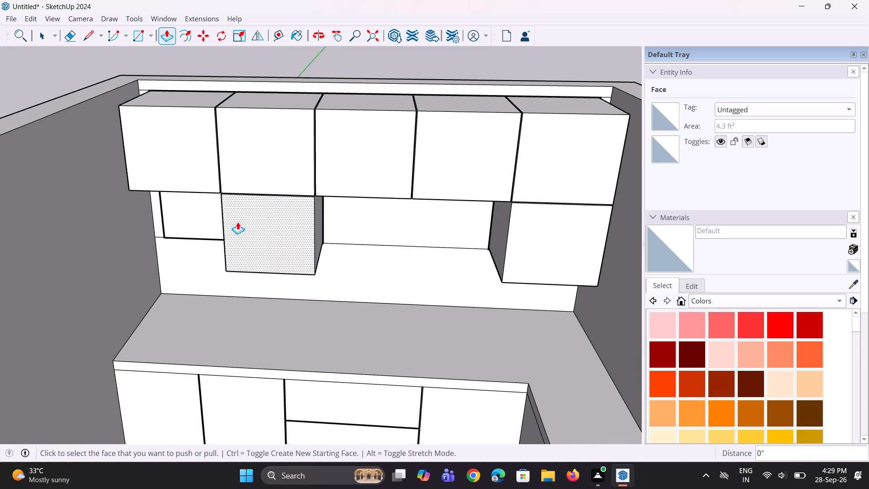
double_click(200, 214)
Examine the projecting upper cabinets from several sides against the room walls and base cabinets.
scroll(356, 299, "down", 2)
middle_click_drag(343, 307, 125, 336)
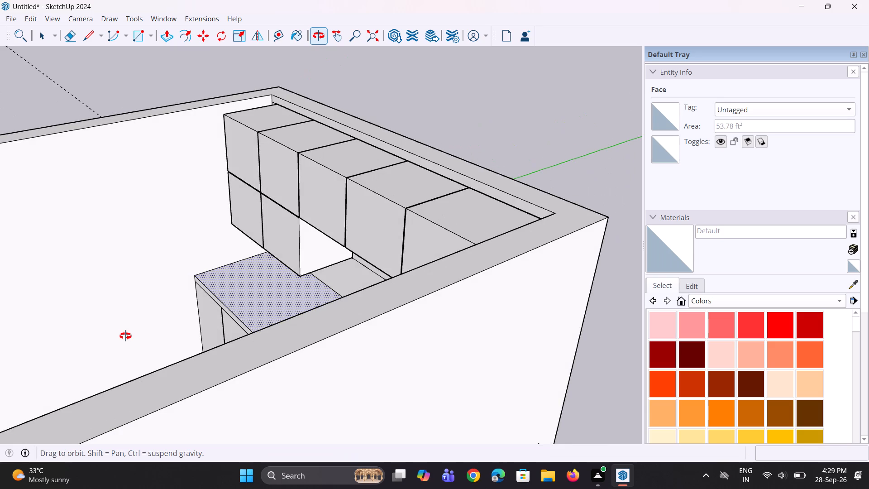
middle_click_drag(125, 336, 372, 331)
scroll(411, 305, "down", 5)
middle_click_drag(412, 307, 515, 289)
scroll(492, 235, "up", 1)
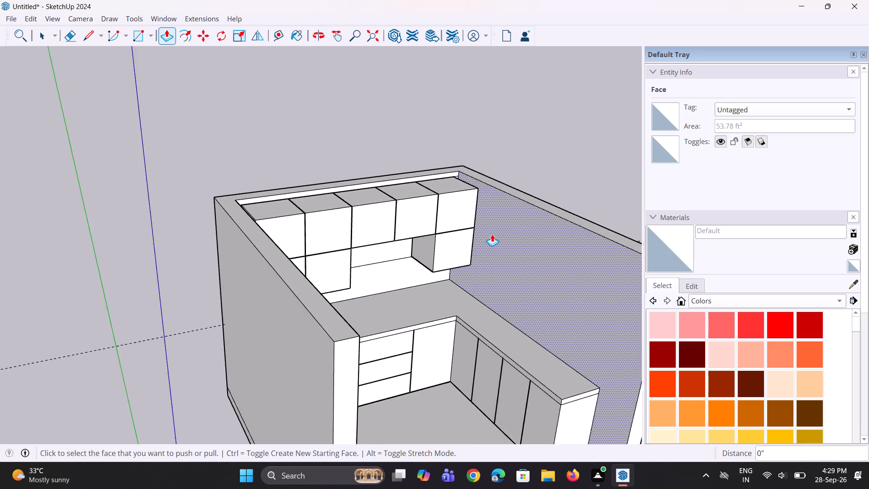
scroll(492, 234, "up", 3)
middle_click_drag(488, 231, 461, 253)
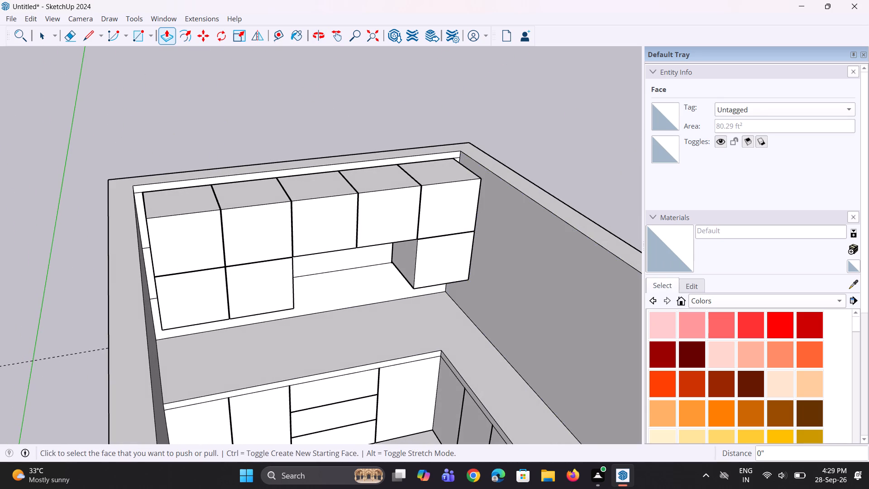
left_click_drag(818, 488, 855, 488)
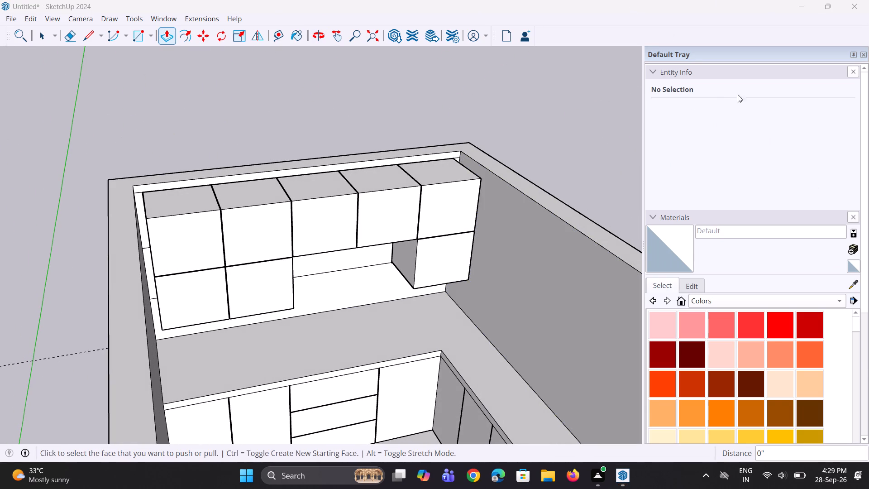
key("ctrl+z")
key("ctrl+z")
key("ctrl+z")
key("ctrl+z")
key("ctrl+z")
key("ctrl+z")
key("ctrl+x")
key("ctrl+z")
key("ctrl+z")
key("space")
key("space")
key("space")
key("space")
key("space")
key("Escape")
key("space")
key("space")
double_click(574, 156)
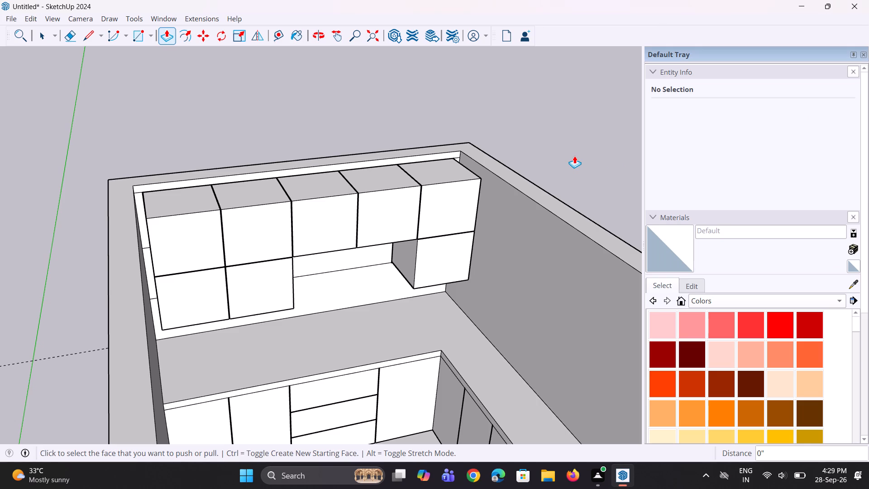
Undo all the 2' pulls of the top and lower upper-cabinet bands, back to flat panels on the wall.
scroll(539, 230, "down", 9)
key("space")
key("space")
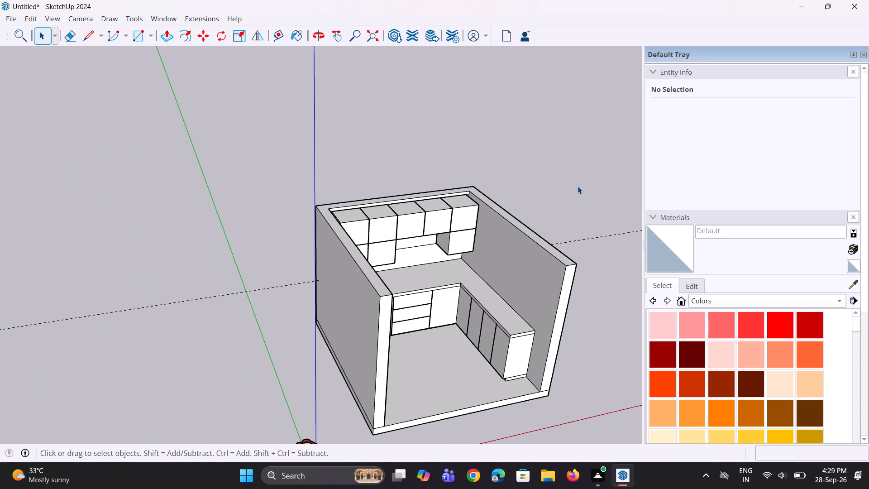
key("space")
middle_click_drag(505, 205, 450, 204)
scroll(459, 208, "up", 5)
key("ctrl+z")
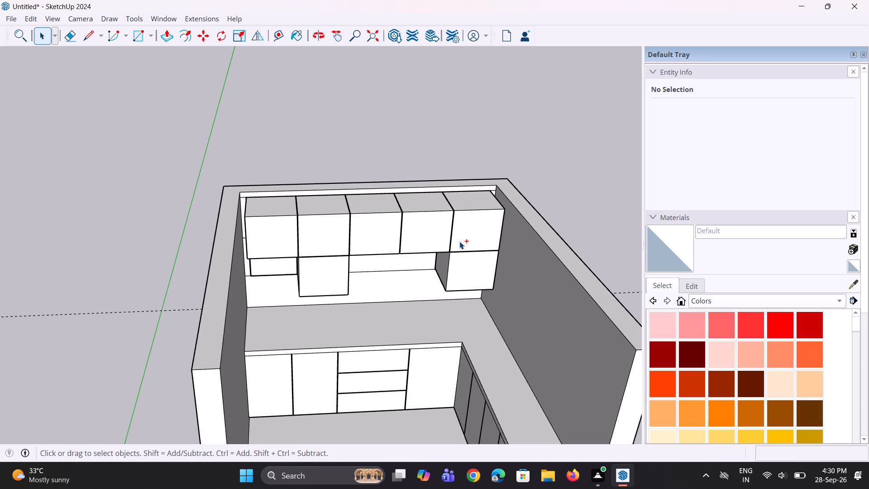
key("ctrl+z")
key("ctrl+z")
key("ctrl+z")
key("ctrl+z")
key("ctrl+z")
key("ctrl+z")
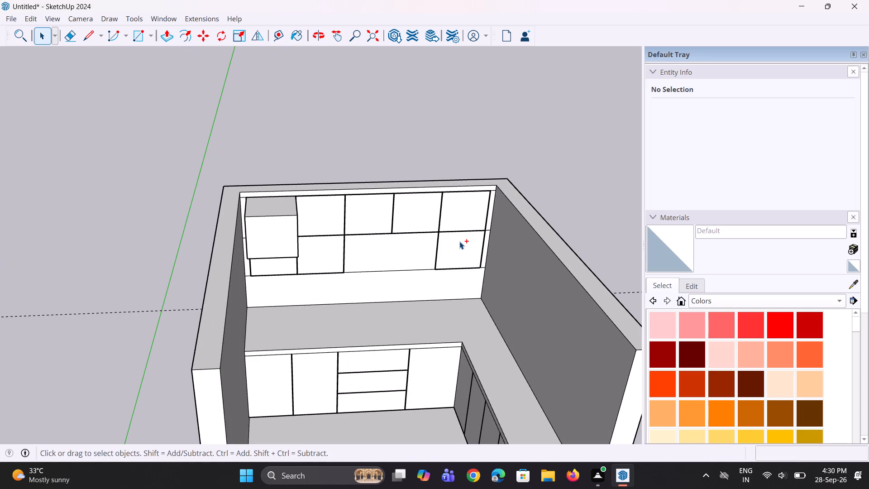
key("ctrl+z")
Pull the leftmost panel of the top cabinet band outward 2'.
middle_click_drag(445, 238, 503, 254, "ctrl")
scroll(484, 221, "up", 4)
middle_click_drag(477, 214, 516, 252)
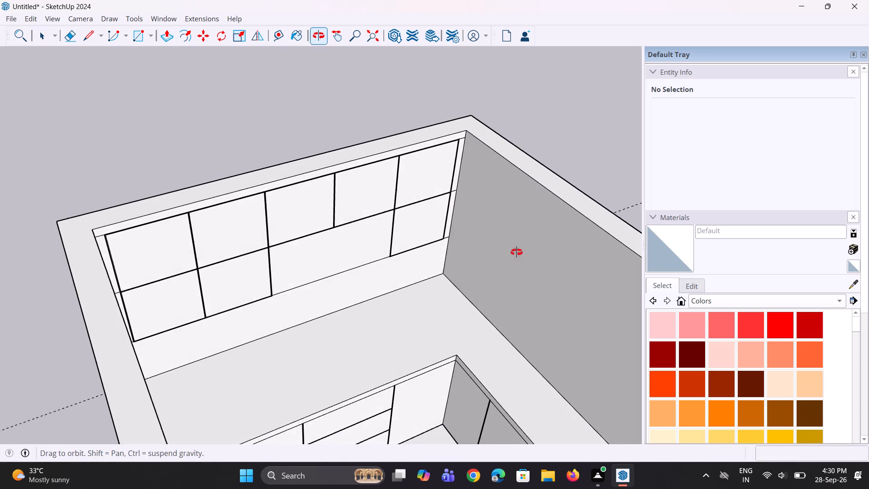
middle_click_drag(516, 252, 517, 252)
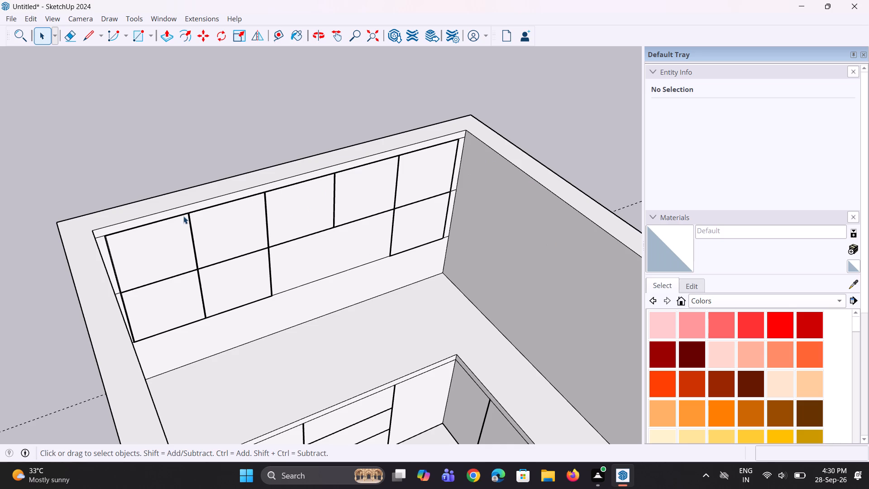
key("p")
scroll(362, 322, "up", 1)
scroll(420, 262, "down", 4)
middle_click_drag(418, 255, 404, 250)
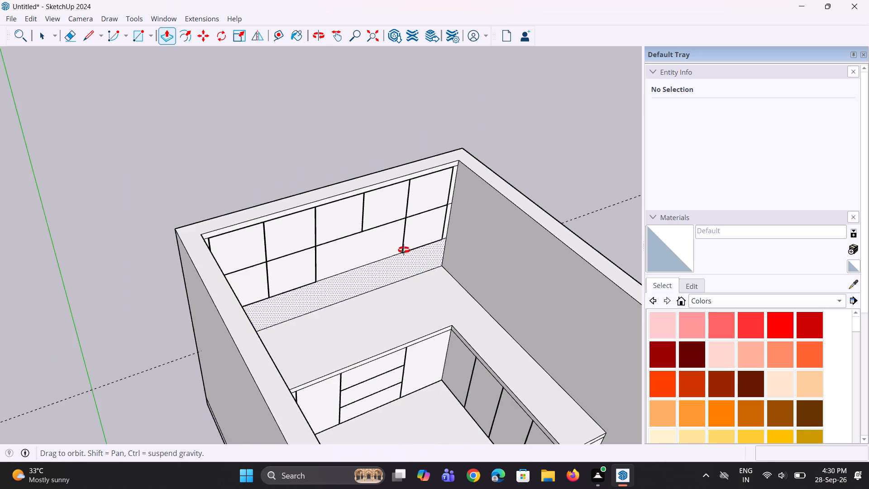
middle_click_drag(404, 250, 299, 229)
left_click(250, 229)
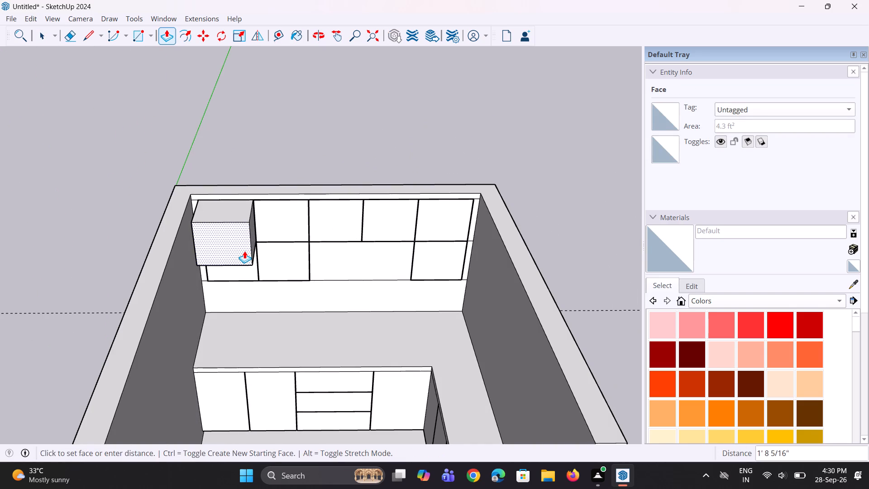
type("2'")
key("Return")
Pull the other four panels of the top cabinet band outward by the same 2'.
double_click(295, 224)
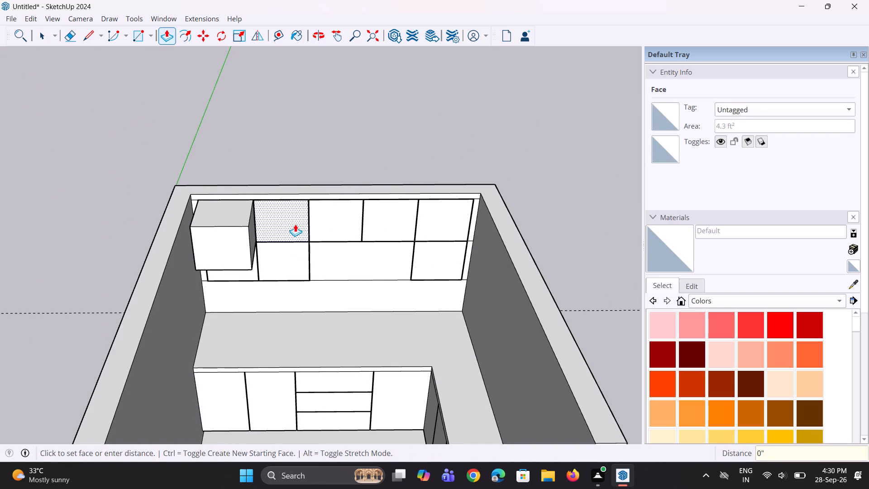
double_click(336, 224)
double_click(381, 223)
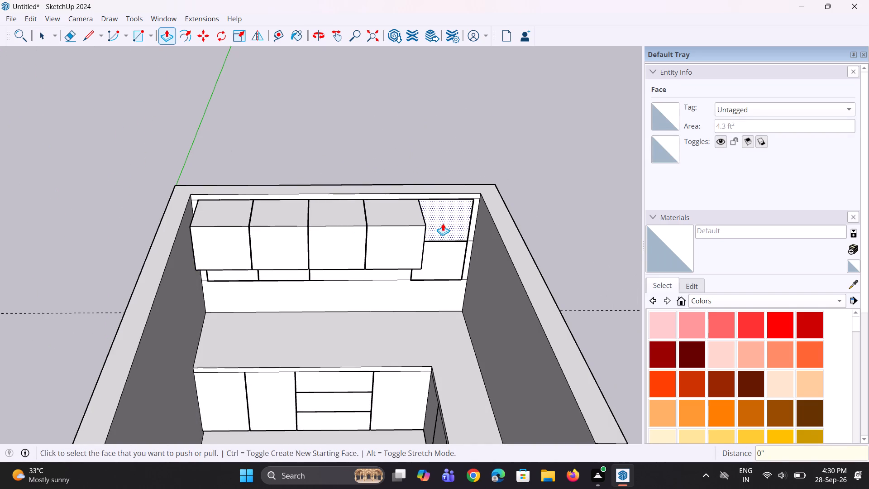
double_click(445, 223)
Pull the rightmost panel and the two left panels of the lower cabinet band outward by the same 2'.
middle_click_drag(415, 277, 422, 204)
scroll(412, 273, "up", 3)
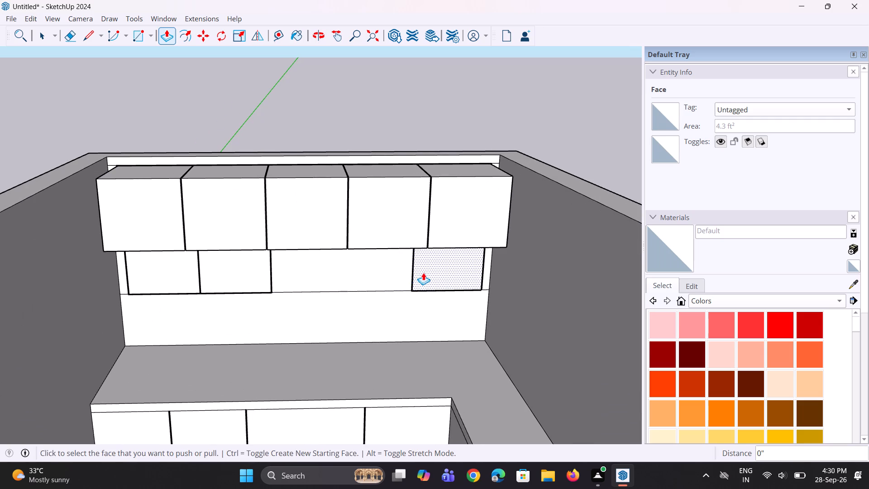
double_click(423, 273)
double_click(262, 276)
double_click(168, 268)
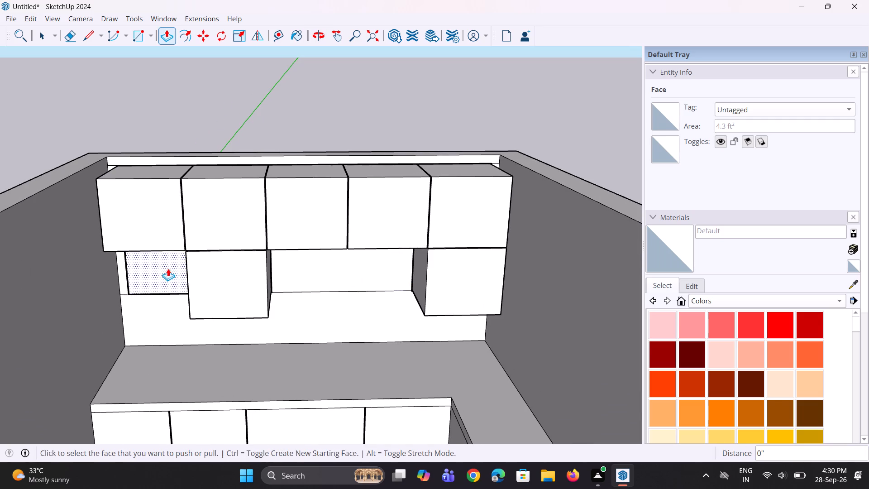
Pull the narrow strip between the top band's rightmost cabinet and the side wall outward 2', flush with the cabinet fronts.
scroll(183, 273, "down", 3)
middle_click_drag(333, 272, 312, 280)
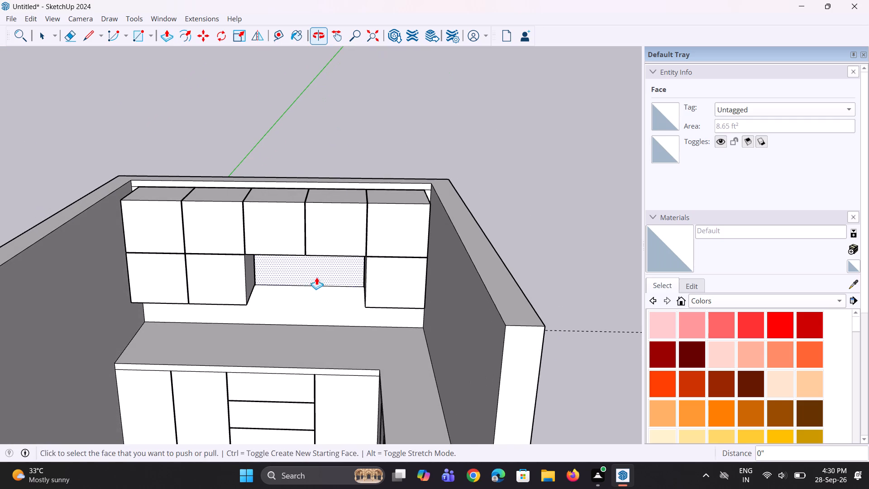
middle_click_drag(437, 243, 425, 246)
scroll(427, 240, "up", 10)
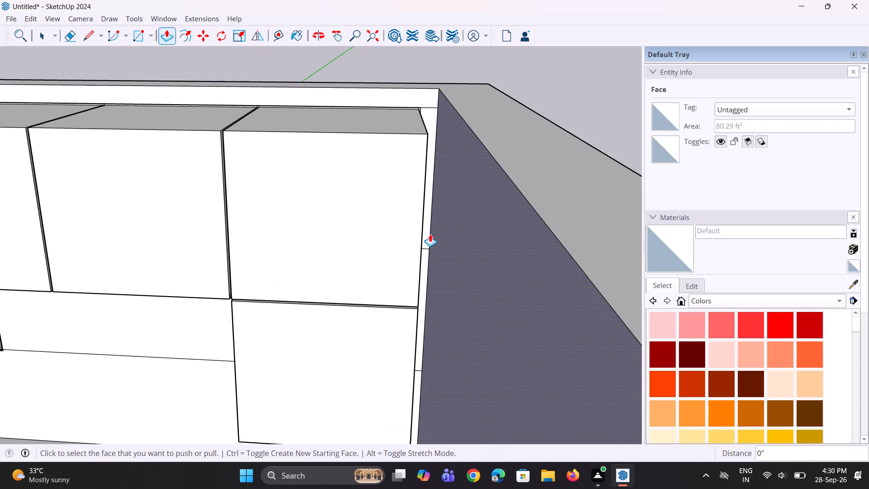
middle_click_drag(428, 234, 418, 234)
left_click(427, 228)
double_click(427, 228)
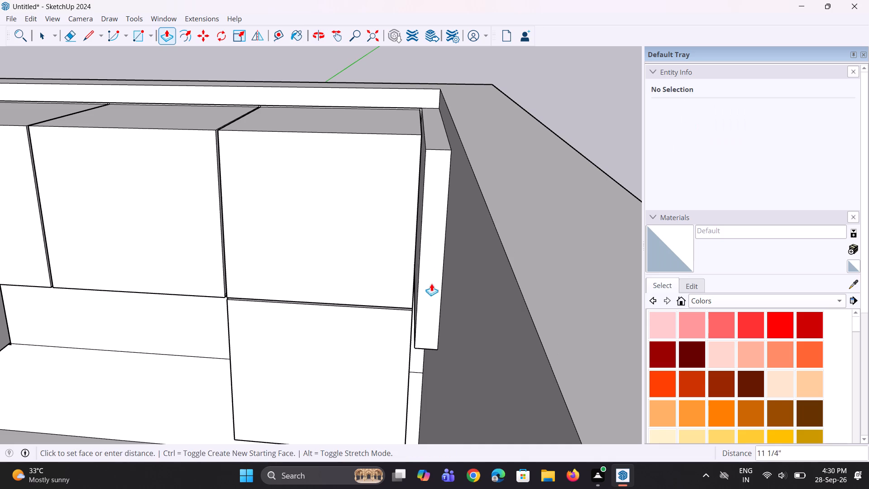
left_click(404, 241)
middle_click_drag(415, 254, 407, 249)
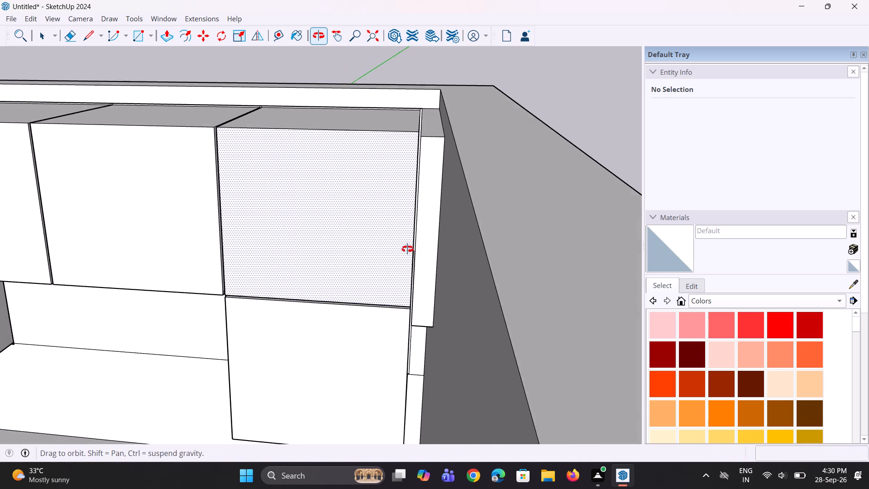
middle_click_drag(407, 249, 407, 249)
middle_click_drag(415, 244, 420, 248)
scroll(414, 244, "up", 3)
middle_click_drag(413, 239, 421, 243)
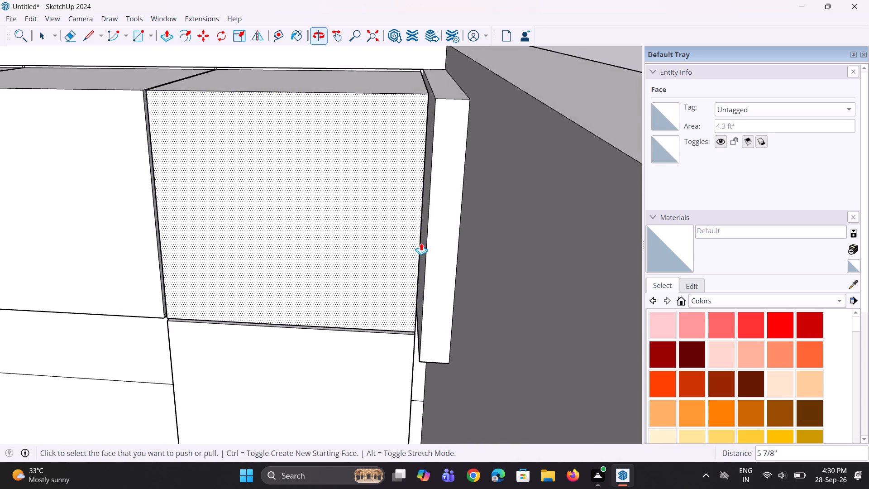
scroll(420, 242, "up", 8)
middle_click(424, 239)
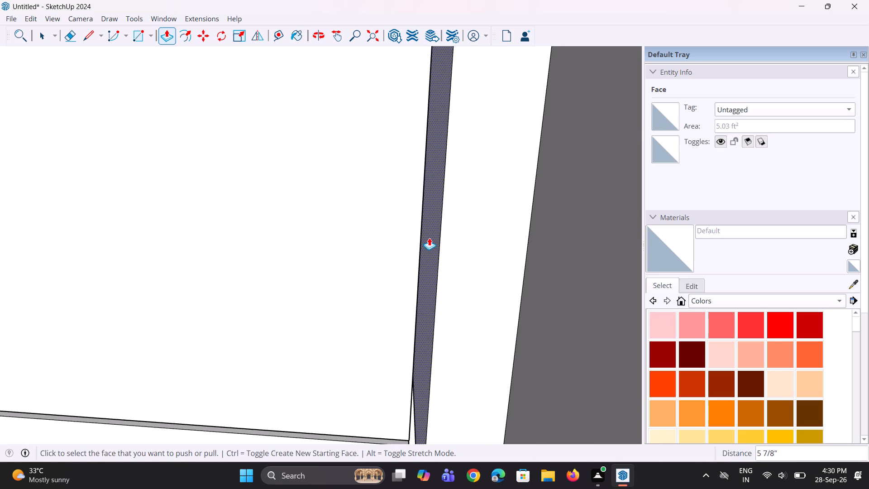
key("ctrl+z")
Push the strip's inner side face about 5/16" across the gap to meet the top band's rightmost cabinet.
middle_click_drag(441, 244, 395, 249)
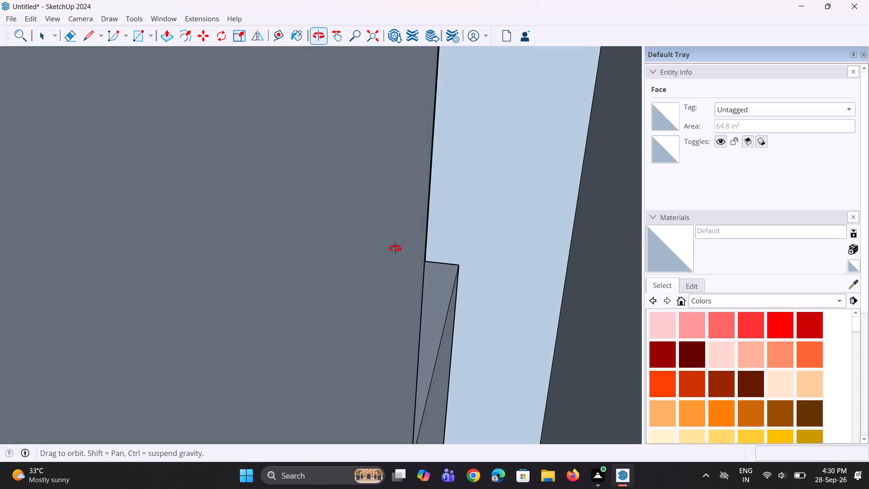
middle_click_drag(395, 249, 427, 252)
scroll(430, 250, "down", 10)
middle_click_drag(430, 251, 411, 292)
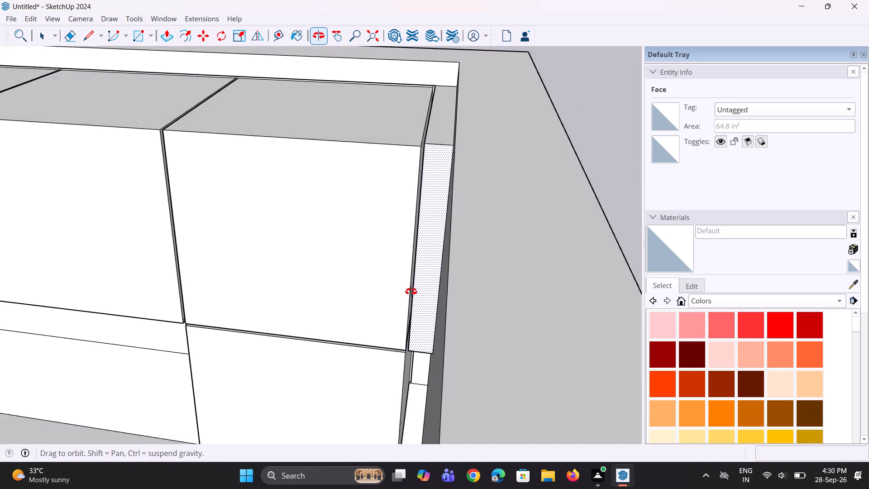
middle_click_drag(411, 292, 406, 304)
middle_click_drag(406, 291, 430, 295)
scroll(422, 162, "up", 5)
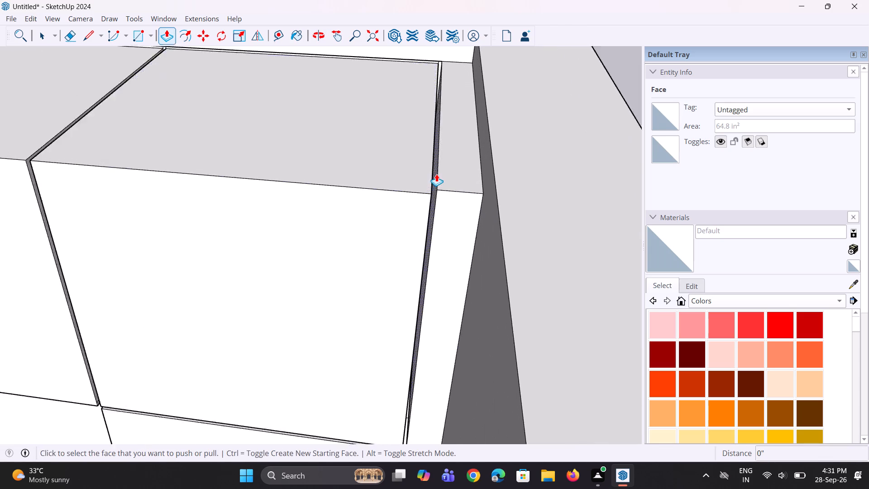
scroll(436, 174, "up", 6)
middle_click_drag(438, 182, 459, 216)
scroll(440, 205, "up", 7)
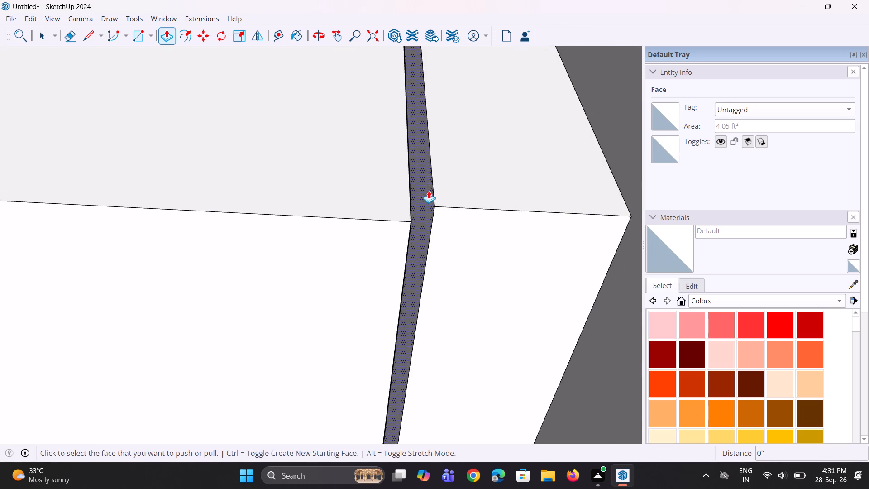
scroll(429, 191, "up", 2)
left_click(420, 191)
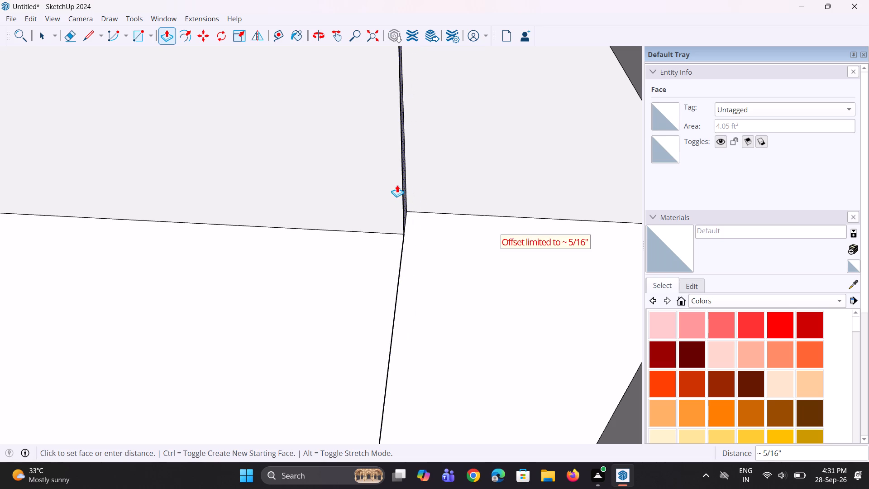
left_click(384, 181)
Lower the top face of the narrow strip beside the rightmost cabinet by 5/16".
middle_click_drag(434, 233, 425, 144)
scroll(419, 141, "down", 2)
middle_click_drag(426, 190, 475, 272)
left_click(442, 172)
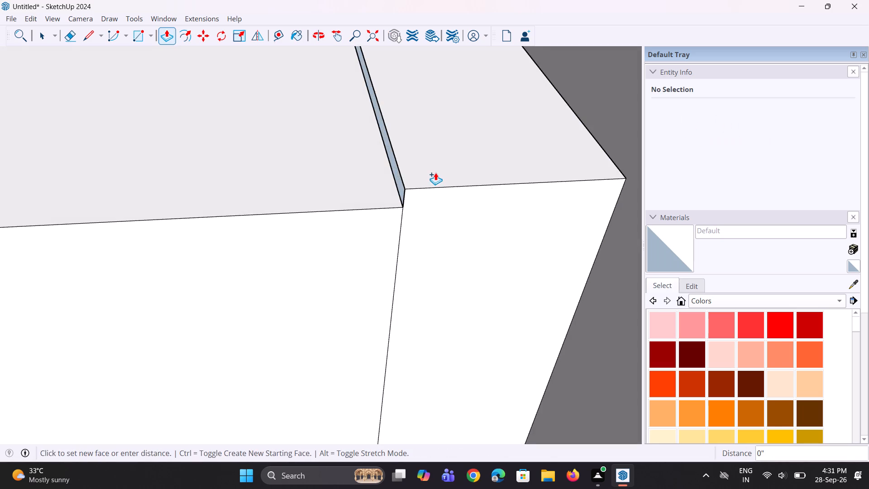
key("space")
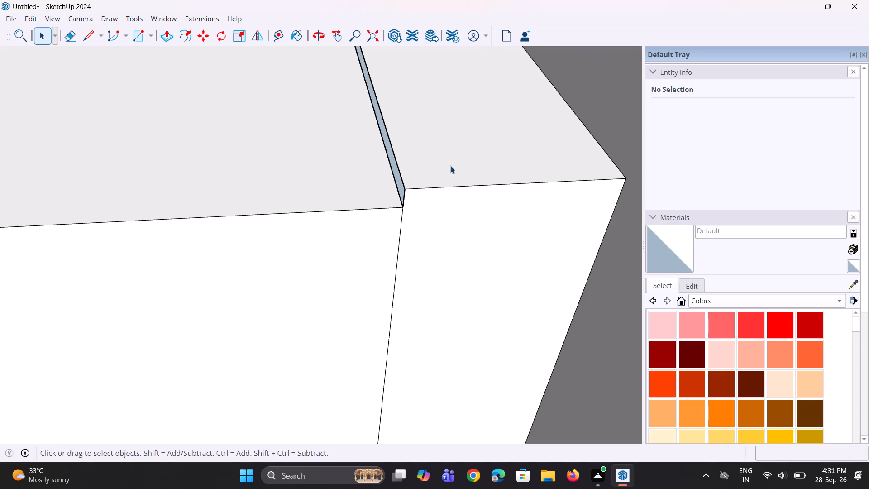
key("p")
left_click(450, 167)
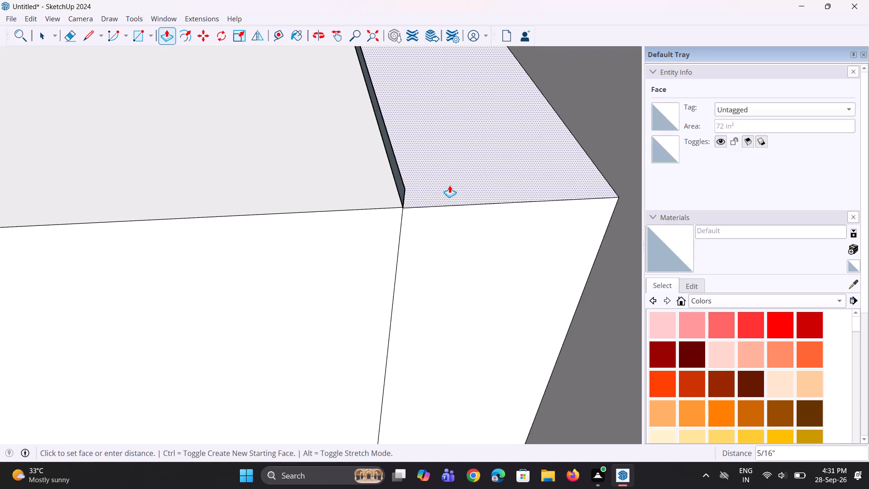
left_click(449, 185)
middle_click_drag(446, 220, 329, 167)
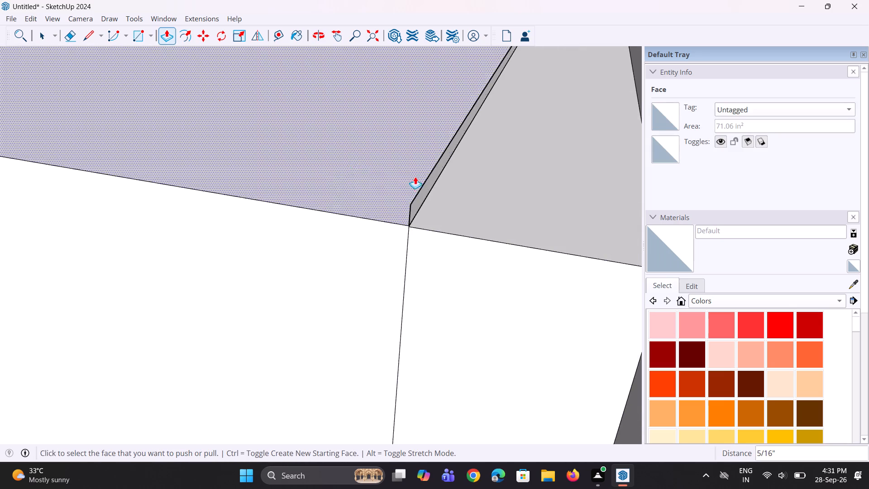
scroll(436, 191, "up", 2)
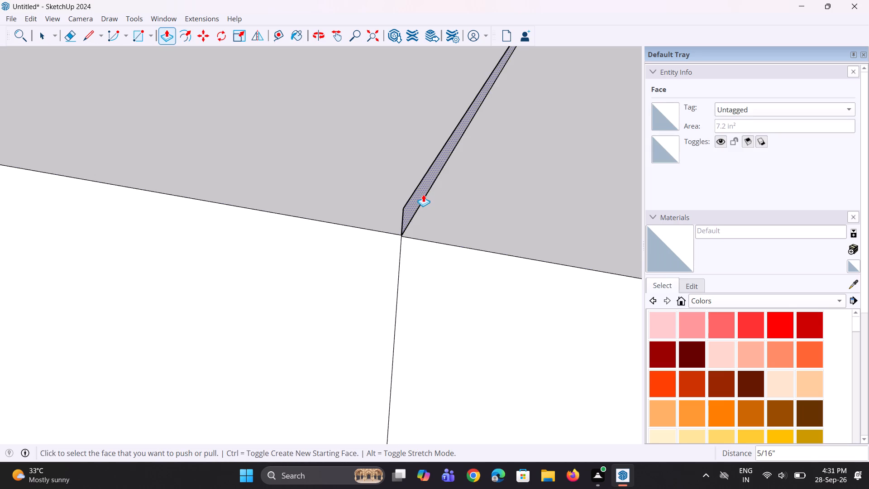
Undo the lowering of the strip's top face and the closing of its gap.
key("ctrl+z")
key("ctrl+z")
Lower the top face of the narrow strip beside the top band's rightmost cabinet by about 3/8".
middle_click_drag(440, 212, 535, 261, "ctrl")
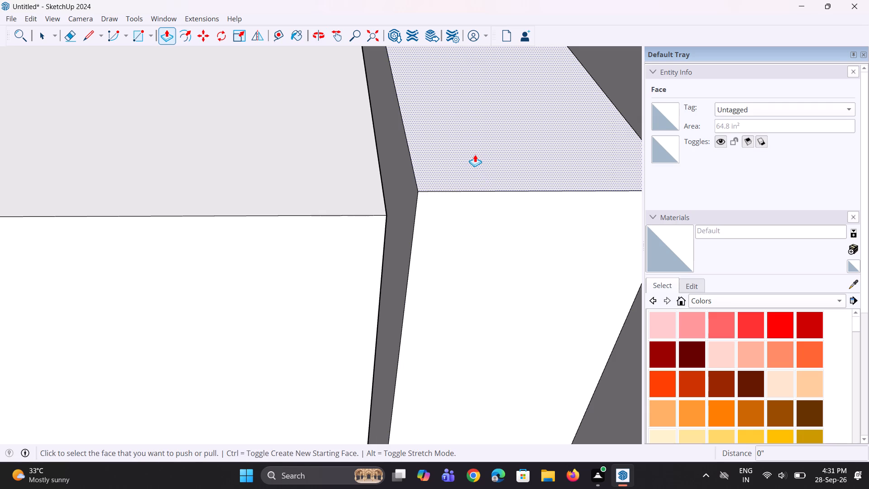
left_click(474, 154)
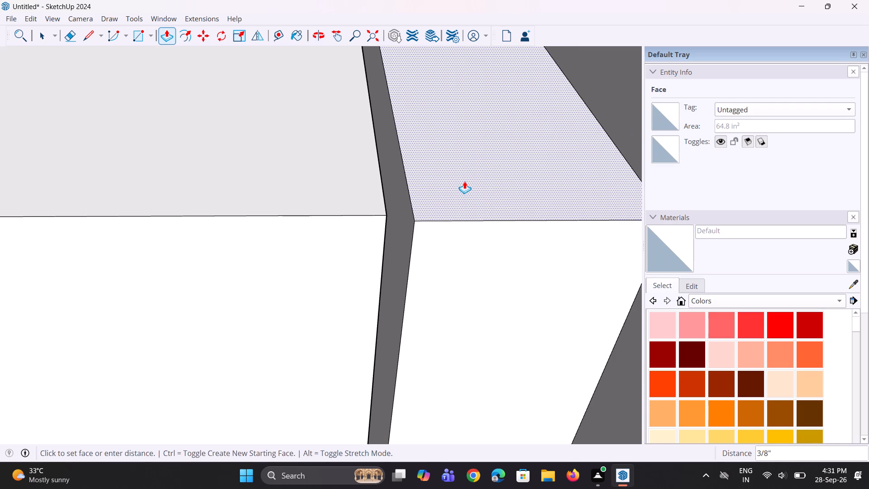
left_click_drag(464, 181, 464, 186)
Push the strip's inner side face about 5/16" across the gap until it meets the top band's rightmost cabinet.
middle_click_drag(412, 219, 442, 206)
left_click(400, 209)
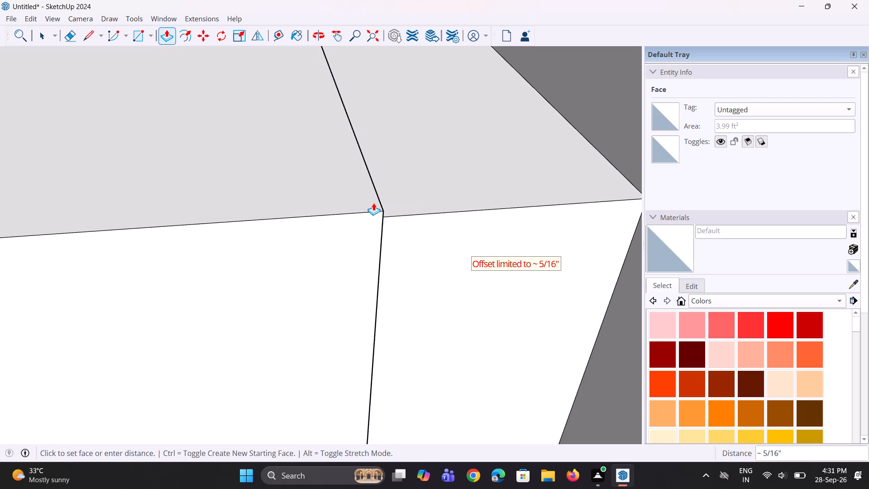
left_click(372, 202)
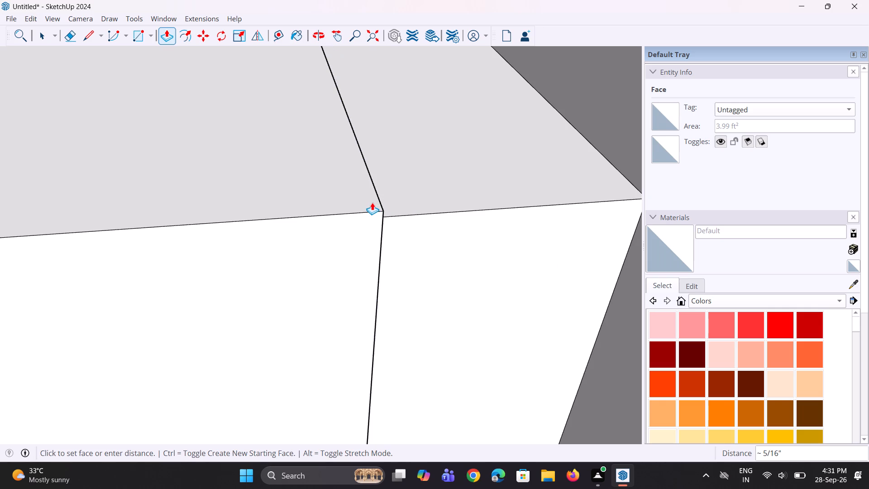
Adjust the strip's top face by about 1/16" to align it with the rightmost cabinet's top.
middle_click_drag(433, 206, 369, 145)
scroll(385, 149, "down", 15)
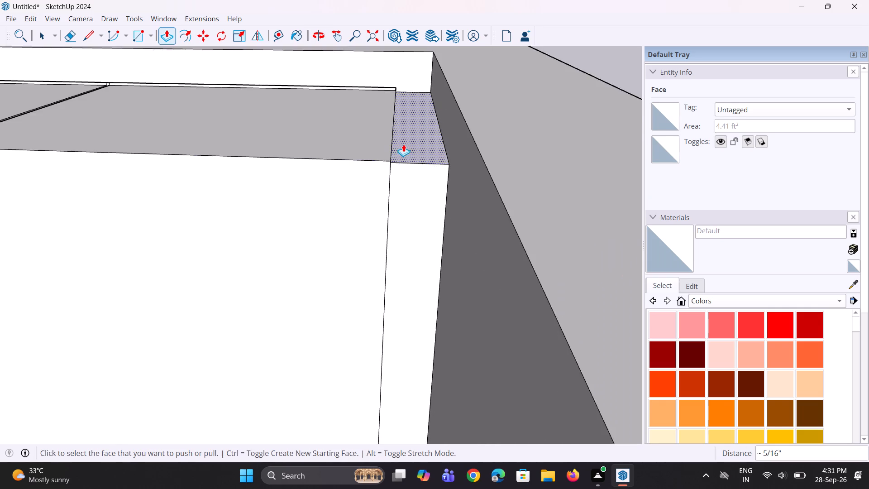
middle_click_drag(407, 148, 416, 153)
left_click(416, 153)
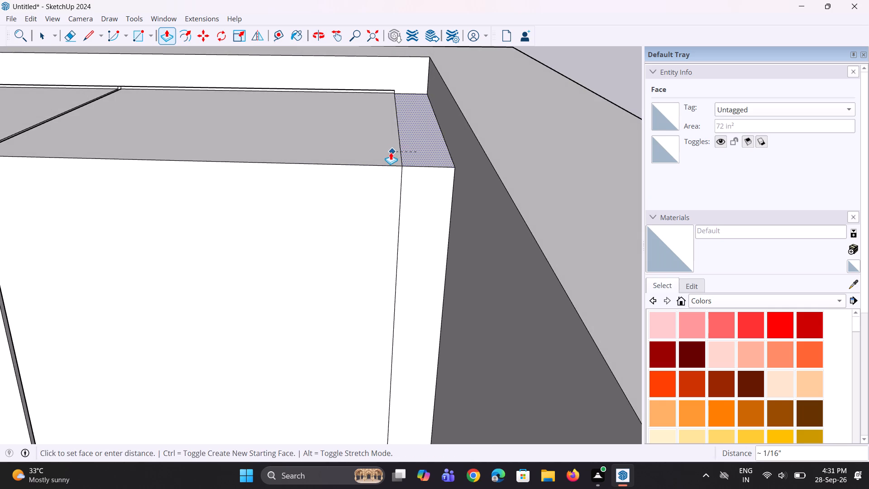
left_click(391, 152)
Pull the narrow wall strip beside the lower band's rightmost cabinet forward 2', flush with the strip above.
scroll(411, 149, "down", 5)
middle_click_drag(415, 142, 440, 113)
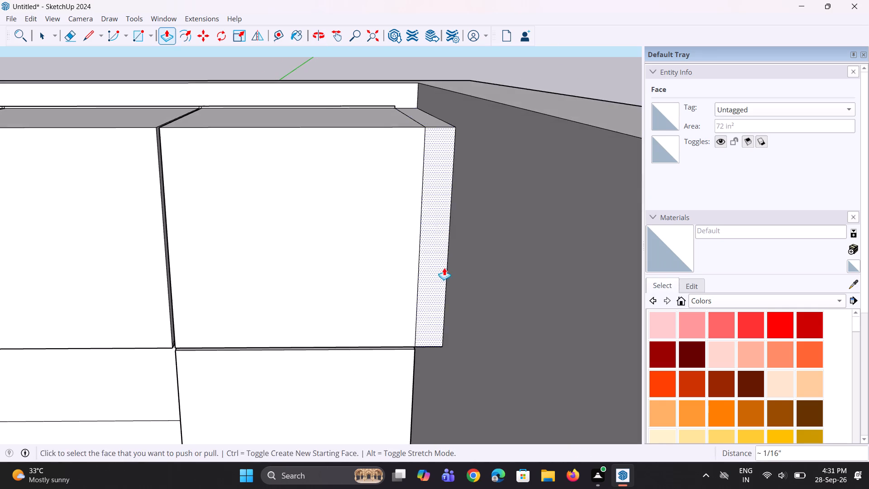
middle_click_drag(448, 268, 419, 160)
left_click(410, 306)
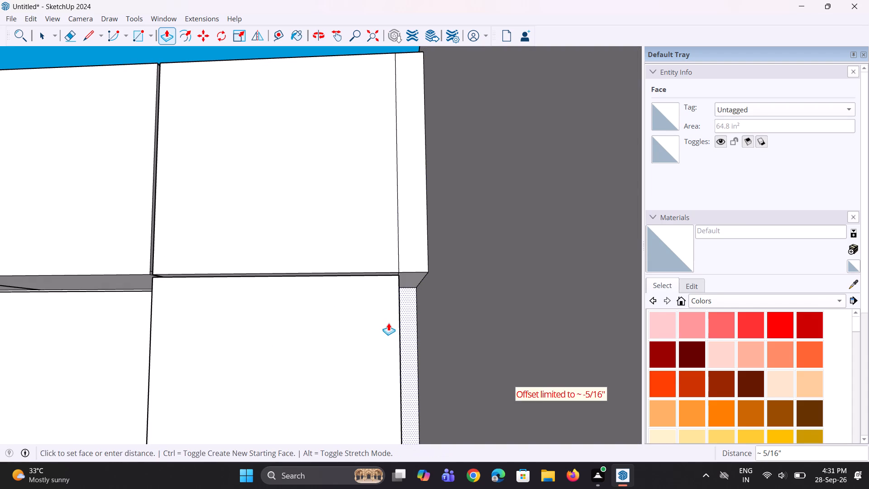
left_click(373, 324)
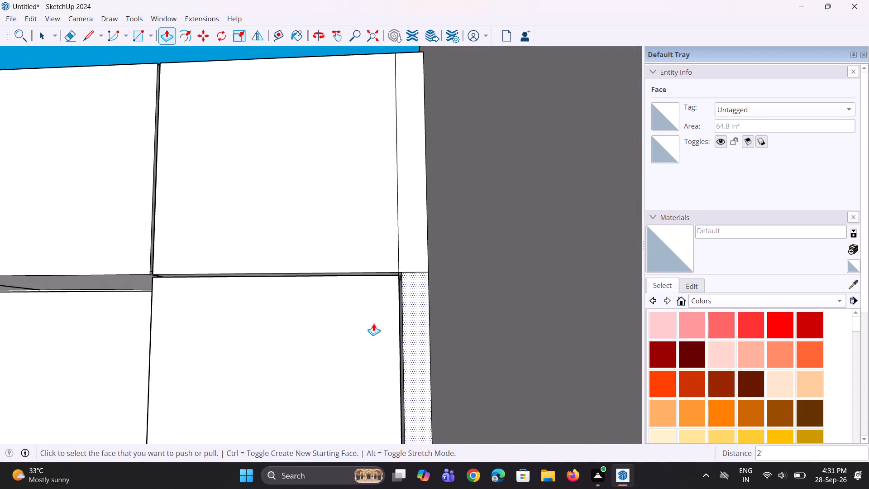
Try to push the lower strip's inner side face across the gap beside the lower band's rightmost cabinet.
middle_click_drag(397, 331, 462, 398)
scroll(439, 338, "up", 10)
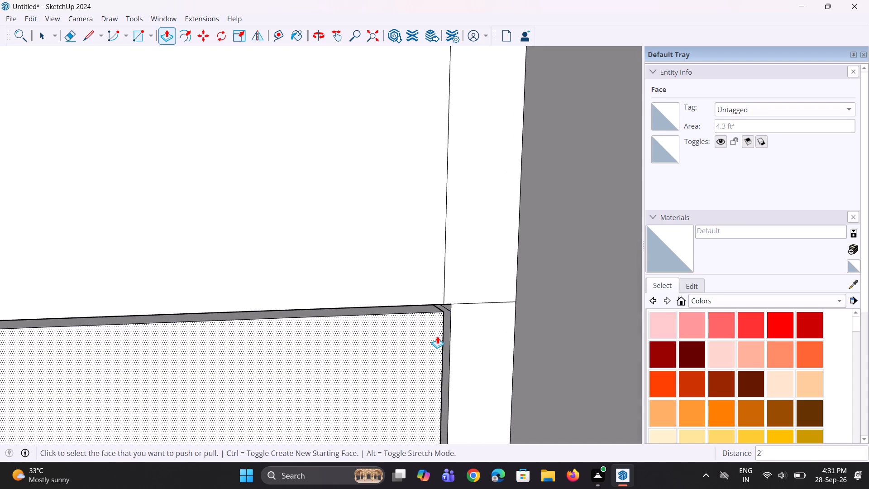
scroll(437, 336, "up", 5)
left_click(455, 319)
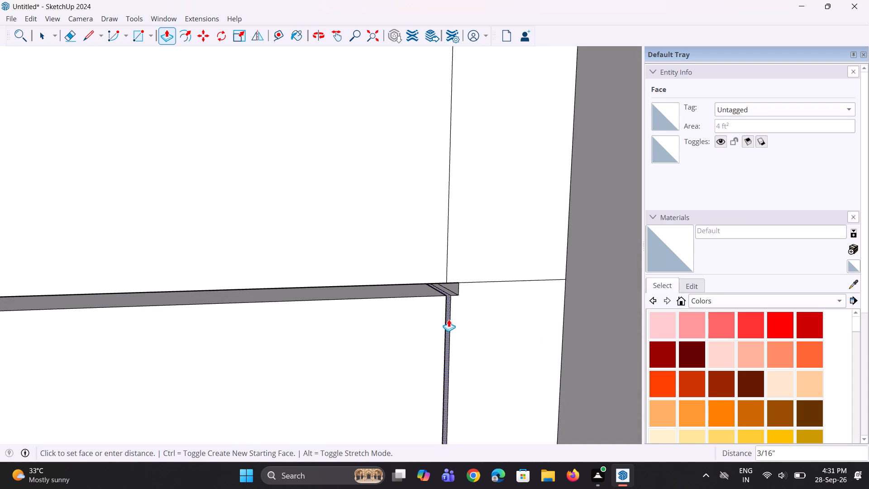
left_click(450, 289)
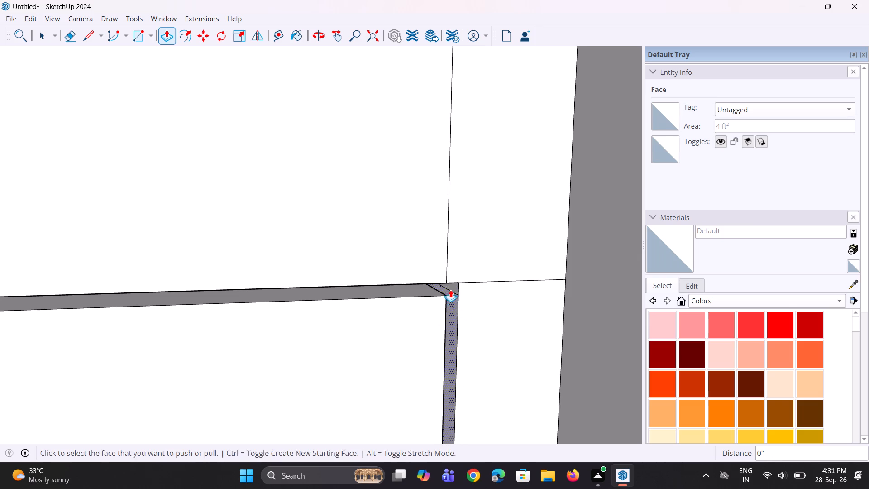
Push the lower strip's inner side face about 5/16" across the gap until it meets the lower band's rightmost cabinet.
middle_click_drag(465, 331, 443, 318)
scroll(436, 310, "down", 4)
middle_click_drag(438, 312, 394, 294)
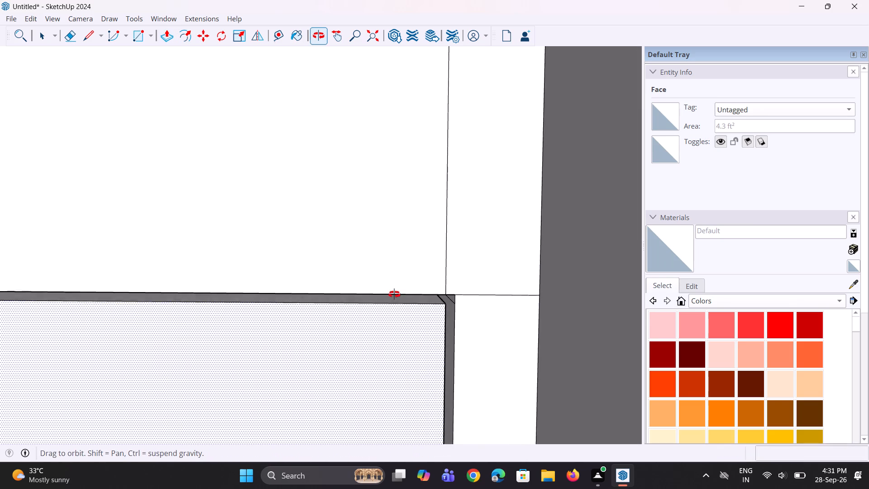
middle_click_drag(394, 294, 393, 290)
scroll(463, 371, "up", 5)
middle_click_drag(454, 355, 434, 321)
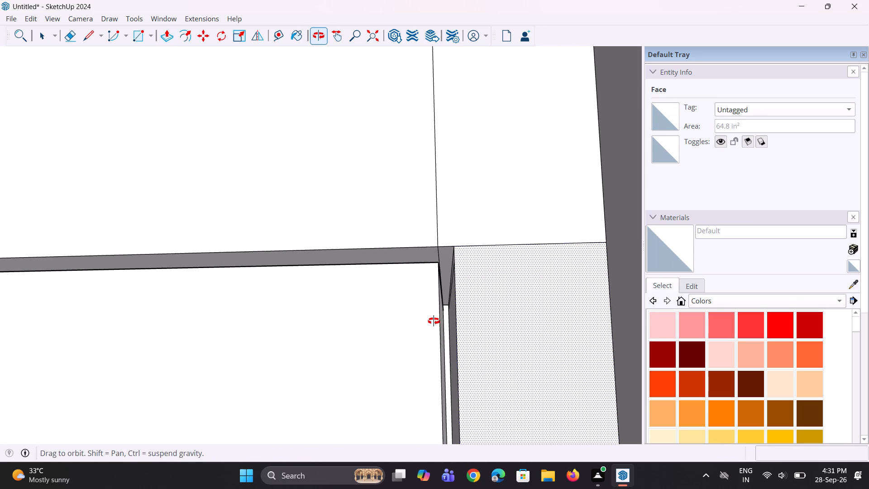
middle_click_drag(434, 321, 434, 326)
left_click(453, 325)
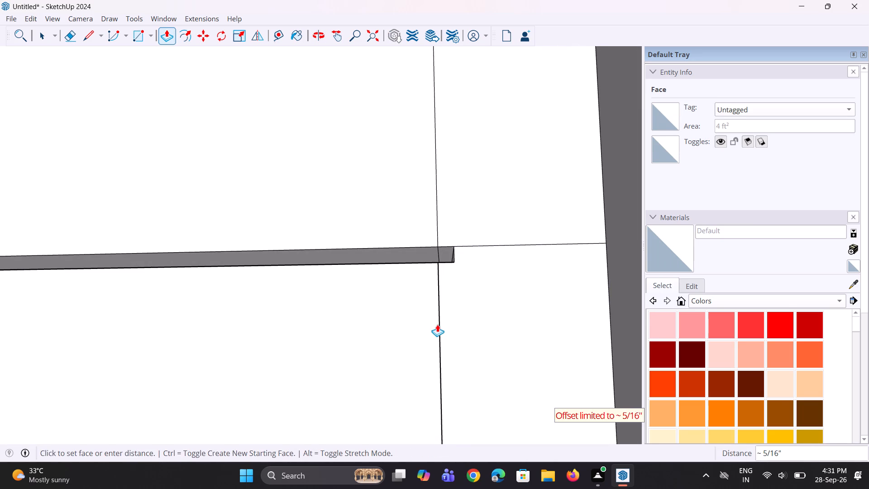
left_click(437, 324)
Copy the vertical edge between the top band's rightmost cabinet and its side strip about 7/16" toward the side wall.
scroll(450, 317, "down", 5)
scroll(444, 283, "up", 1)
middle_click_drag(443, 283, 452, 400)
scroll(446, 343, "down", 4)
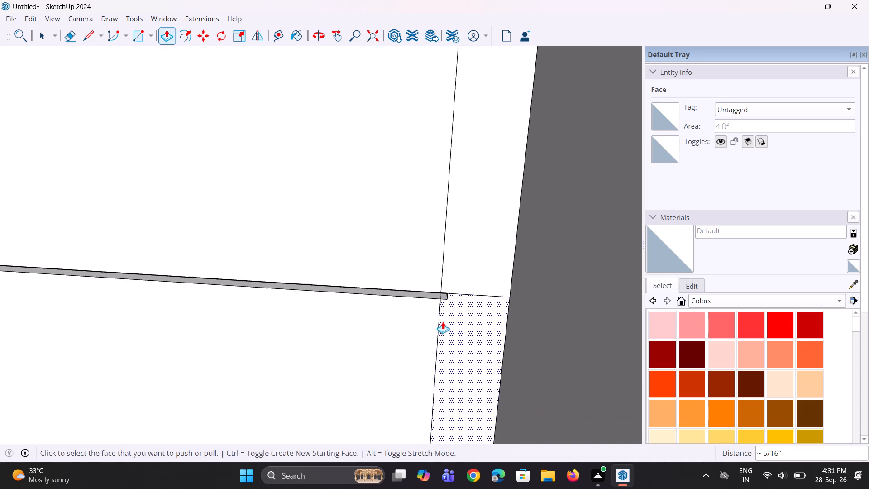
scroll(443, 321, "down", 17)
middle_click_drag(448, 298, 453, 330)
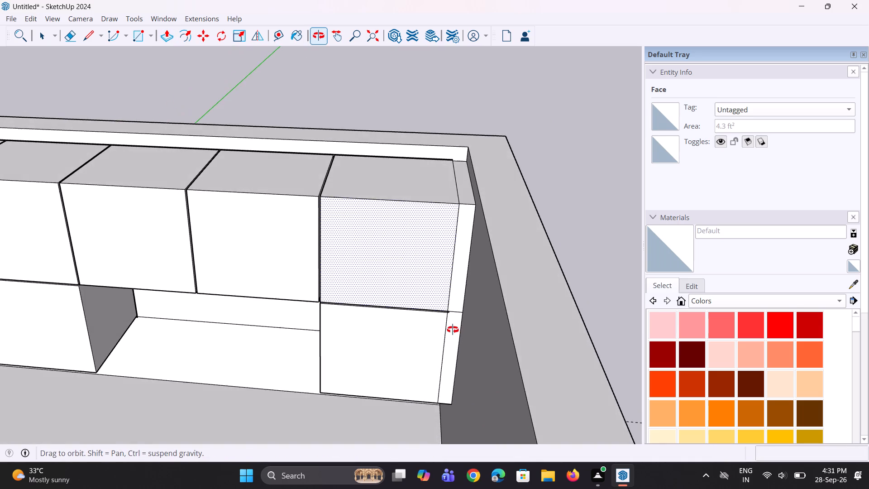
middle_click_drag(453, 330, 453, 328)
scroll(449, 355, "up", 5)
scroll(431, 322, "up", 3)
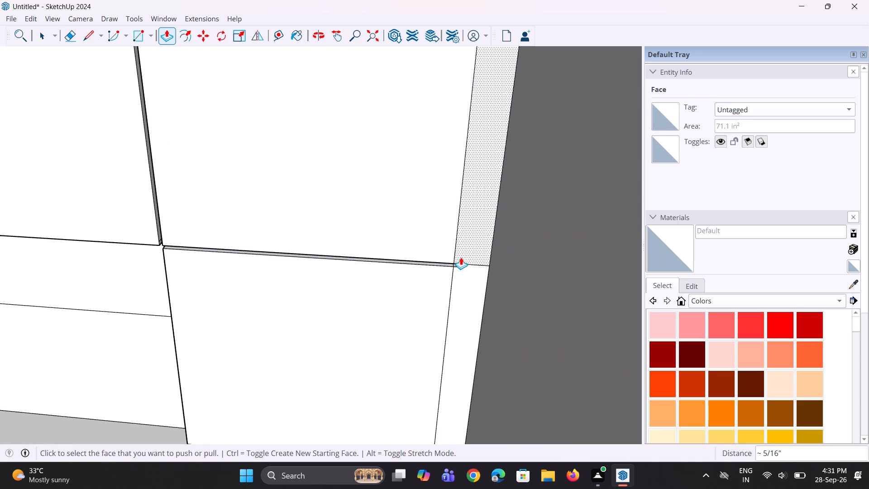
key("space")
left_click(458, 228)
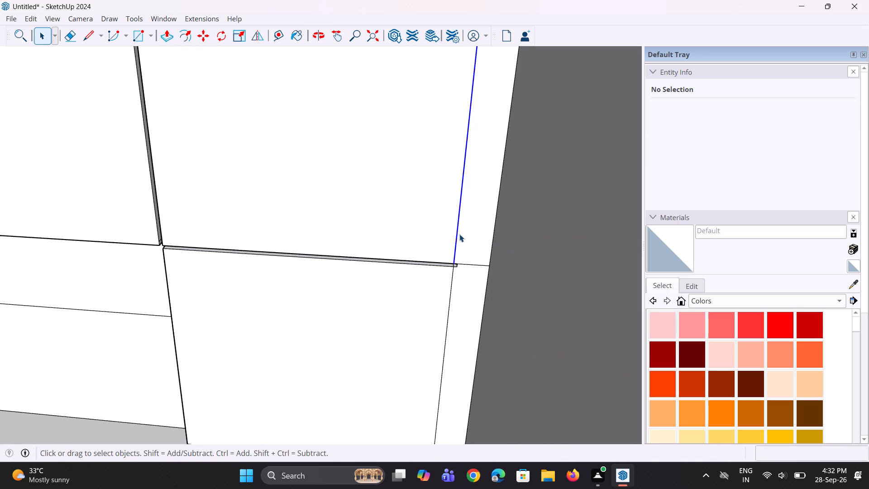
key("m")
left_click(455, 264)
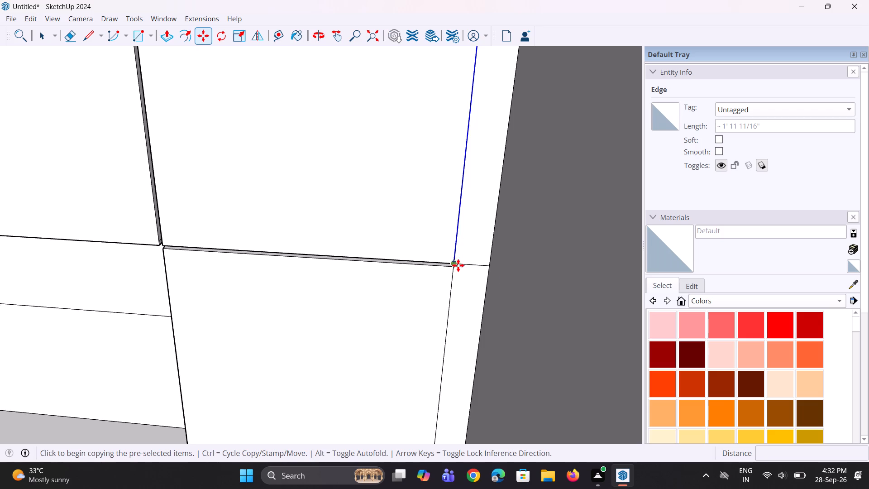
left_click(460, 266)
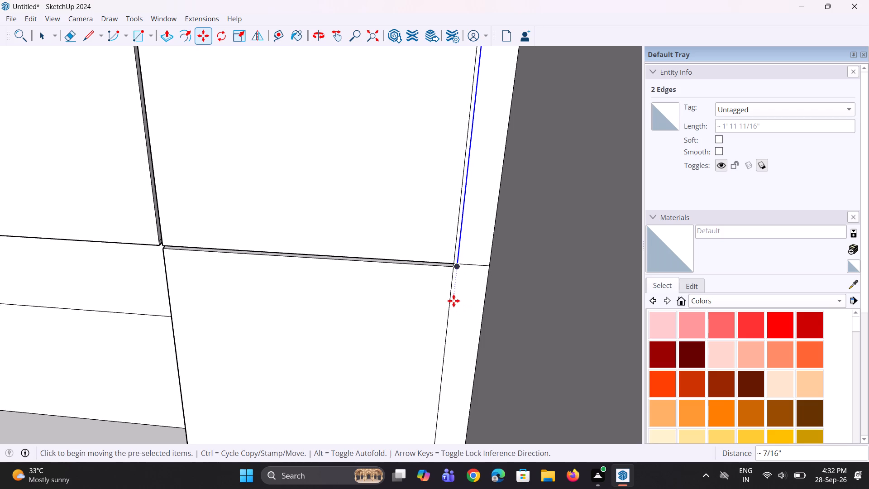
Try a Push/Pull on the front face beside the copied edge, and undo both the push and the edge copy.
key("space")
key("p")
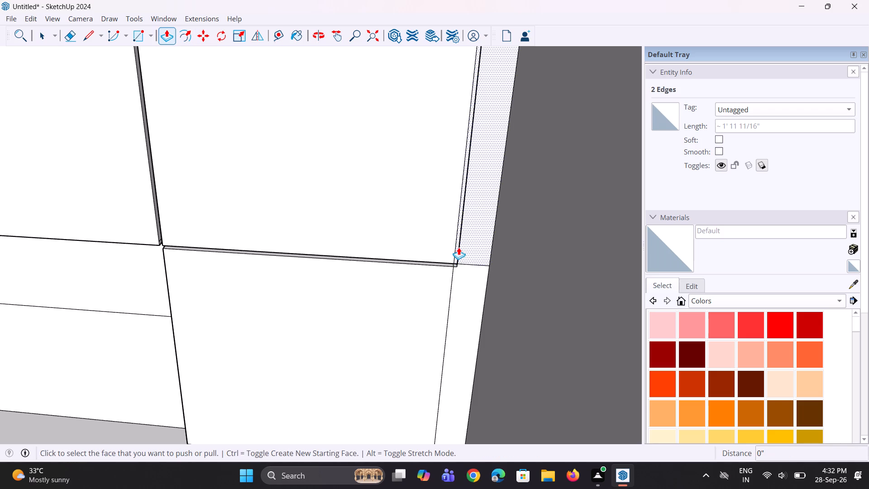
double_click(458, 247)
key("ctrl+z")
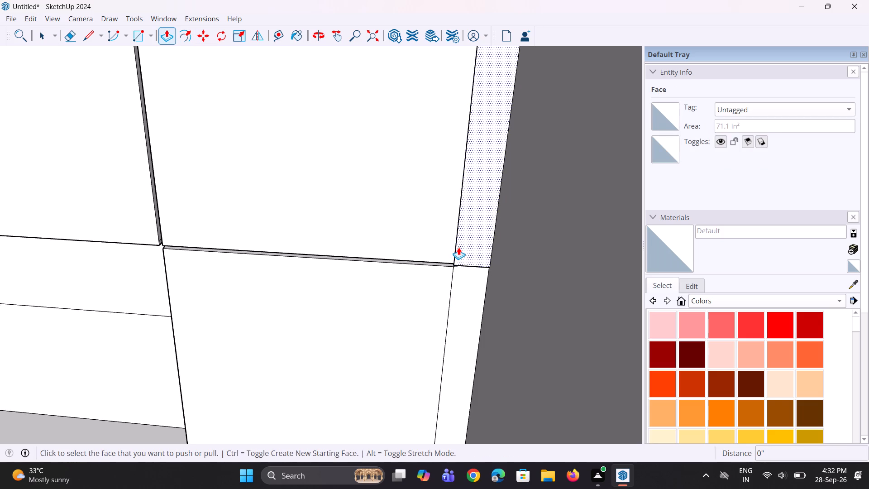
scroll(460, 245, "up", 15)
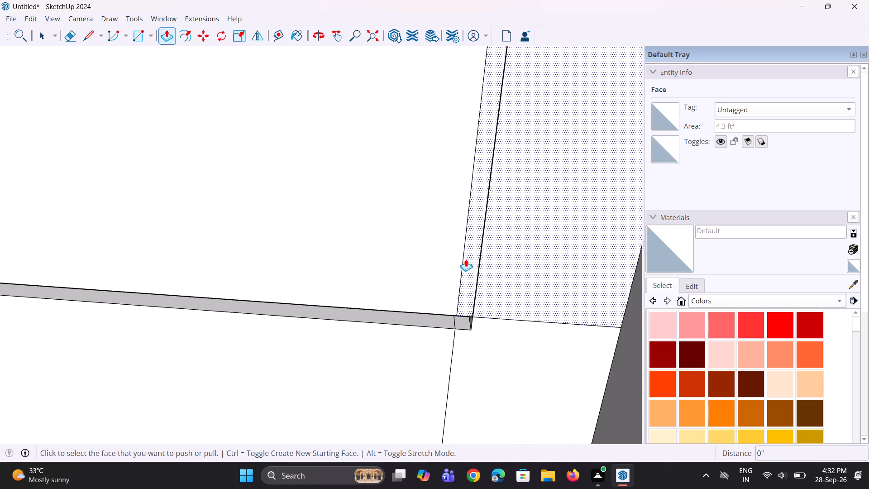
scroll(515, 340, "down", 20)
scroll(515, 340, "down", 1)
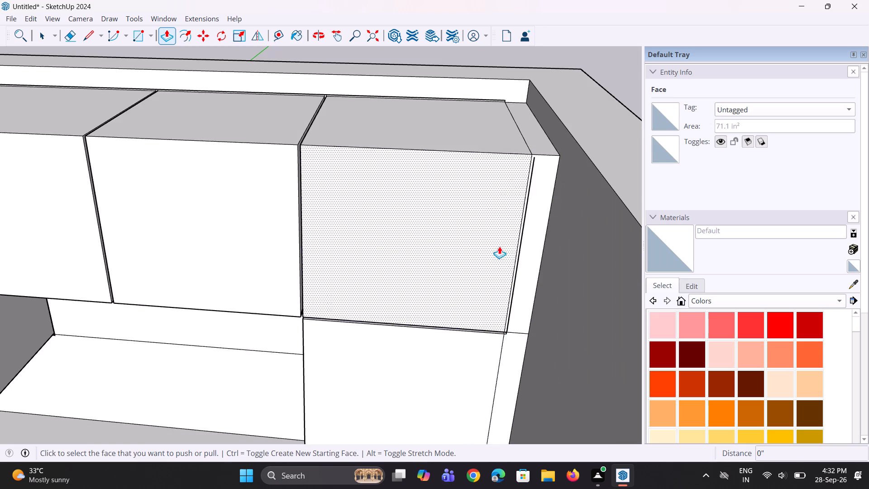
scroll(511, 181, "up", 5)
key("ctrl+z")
Copy the vertical edge between the top band's rightmost cabinet and its side strip about 5/16" toward the side wall.
left_click(537, 176)
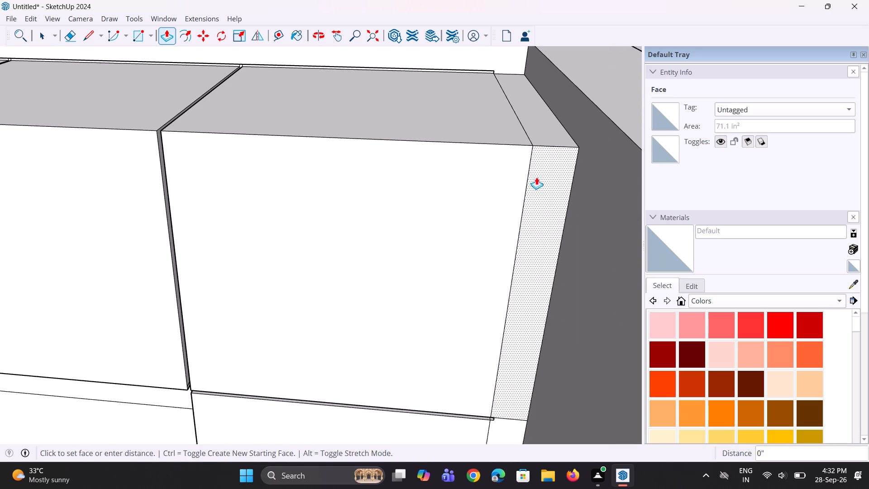
key("space")
left_click(528, 171)
key("m")
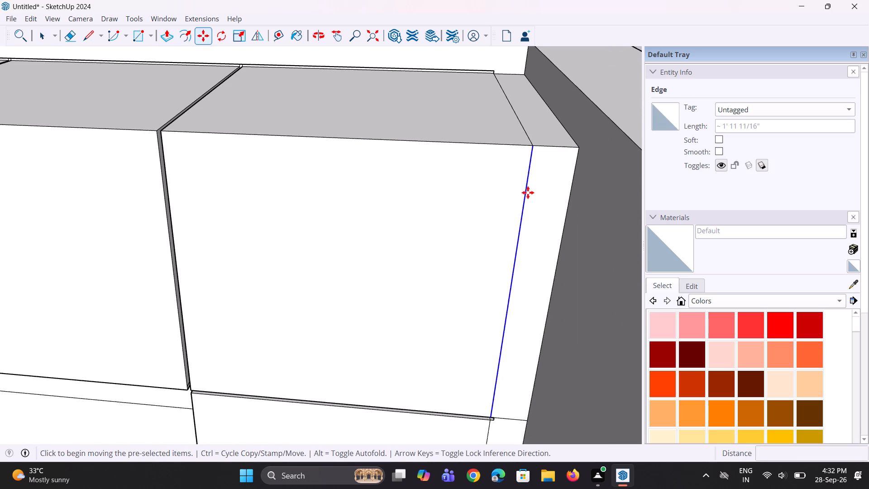
left_click(532, 149)
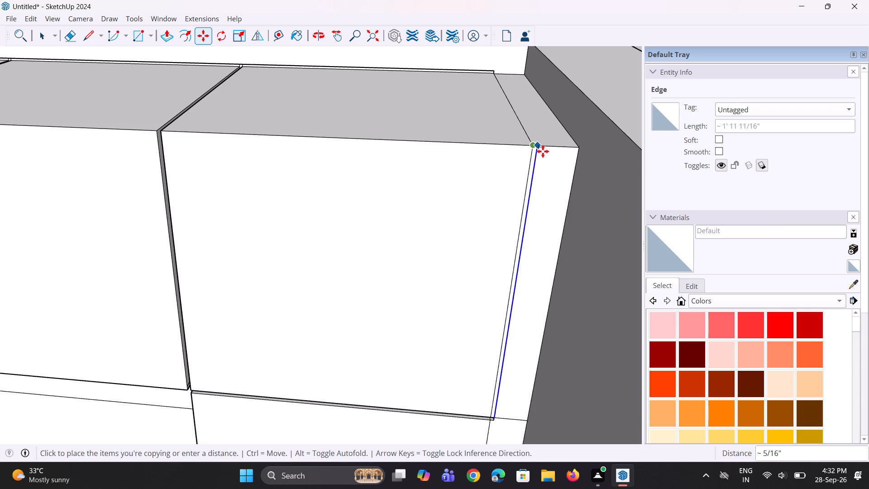
left_click(543, 151)
Push the narrow sliver between the top band's two vertical edges inward to form a groove beside the rightmost cabinet.
middle_click_drag(534, 223, 543, 226)
key("space")
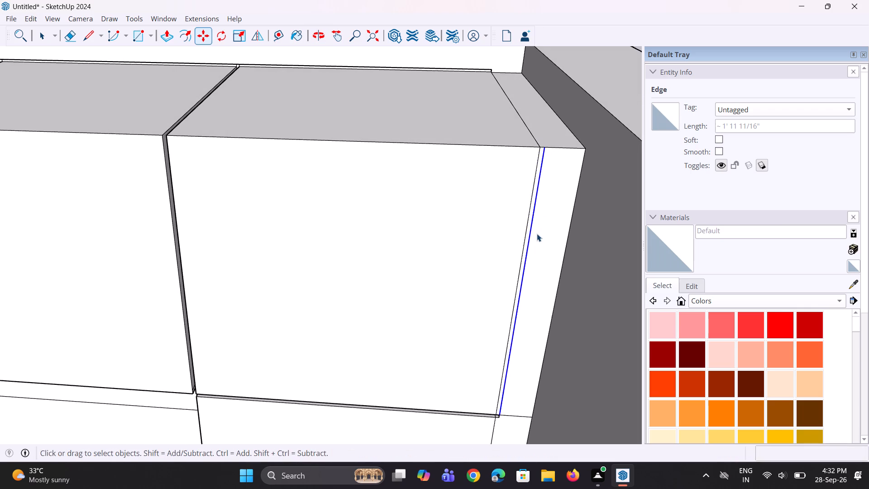
key("p")
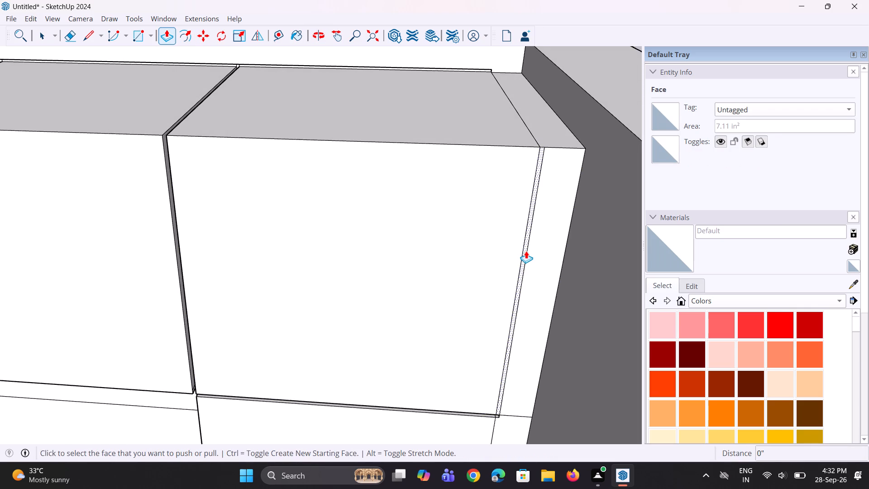
double_click(526, 251)
Copy the vertical edge between the lower band's rightmost cabinet and its side strip a short distance toward the side wall.
scroll(526, 230, "down", 5)
middle_click_drag(524, 227, 494, 196)
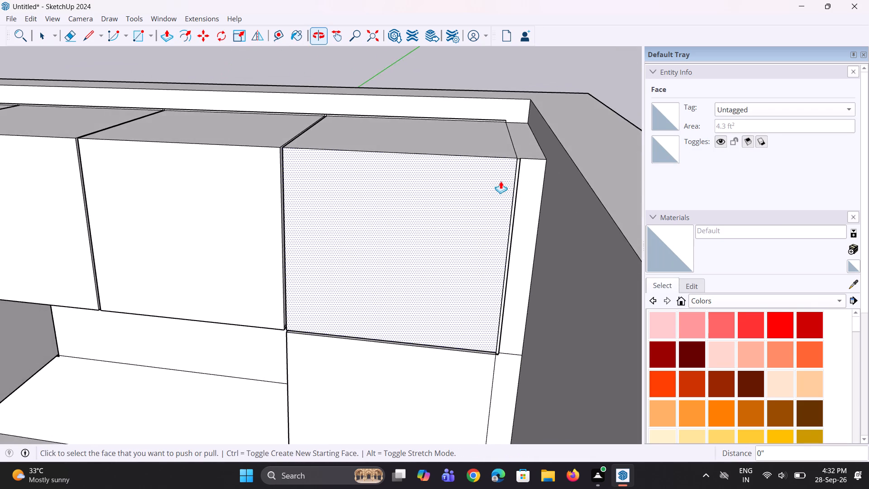
scroll(501, 178, "down", 8)
scroll(517, 338, "up", 5)
key("space")
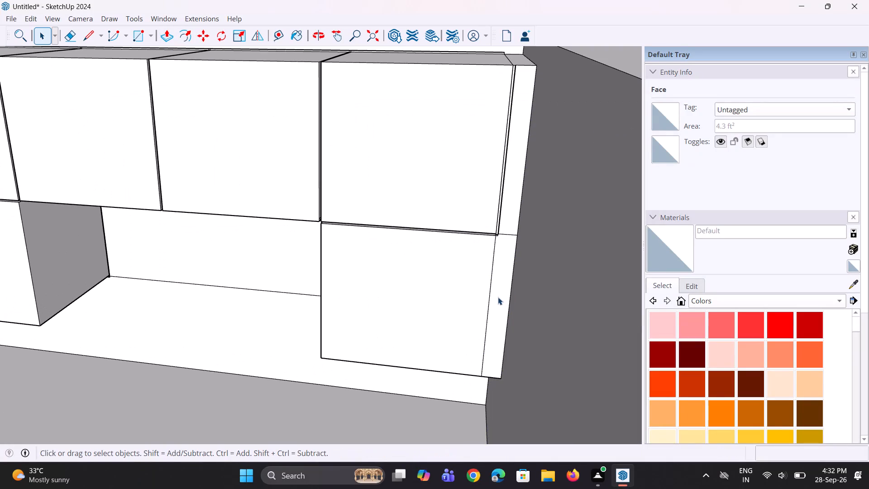
left_click(492, 283)
key("m")
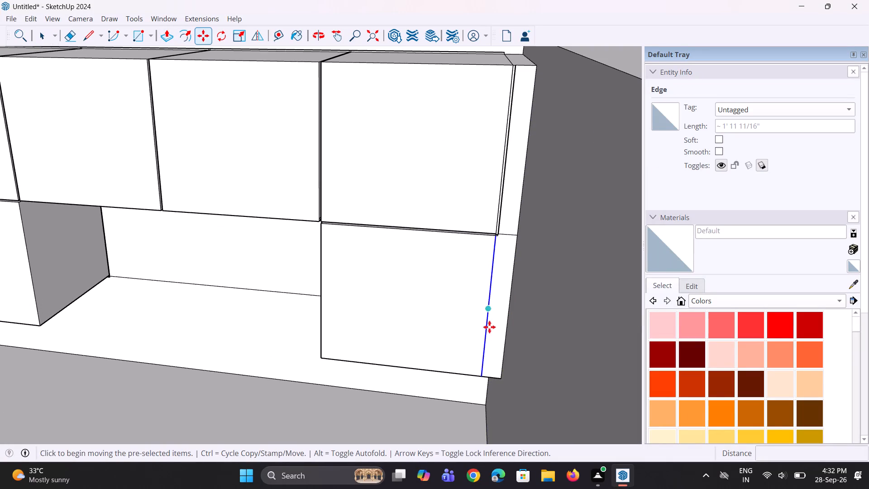
scroll(470, 400, "up", 10)
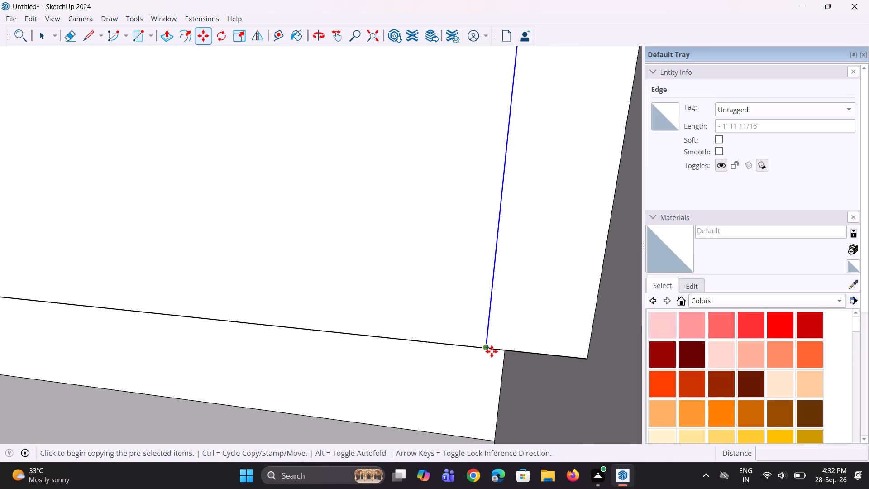
left_click(492, 349)
left_click(497, 353)
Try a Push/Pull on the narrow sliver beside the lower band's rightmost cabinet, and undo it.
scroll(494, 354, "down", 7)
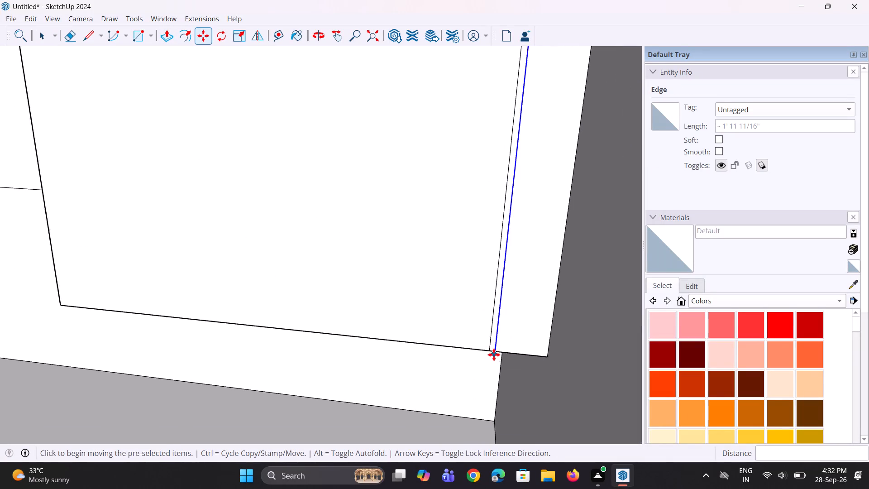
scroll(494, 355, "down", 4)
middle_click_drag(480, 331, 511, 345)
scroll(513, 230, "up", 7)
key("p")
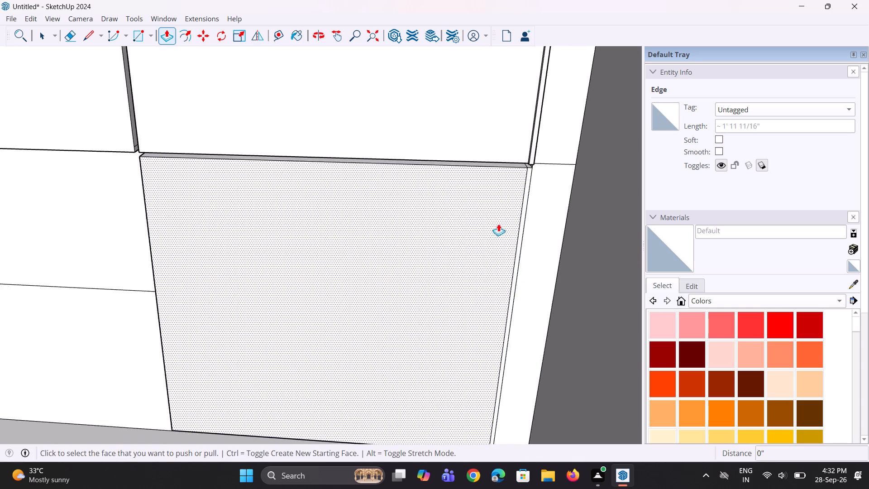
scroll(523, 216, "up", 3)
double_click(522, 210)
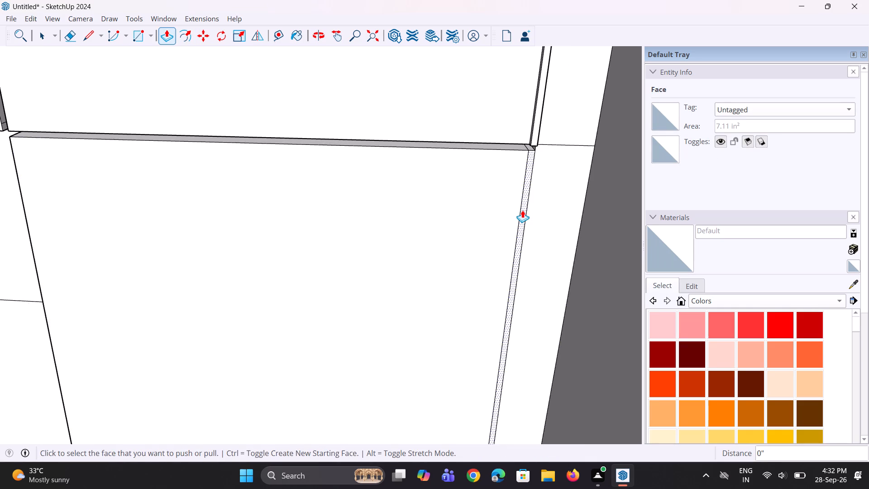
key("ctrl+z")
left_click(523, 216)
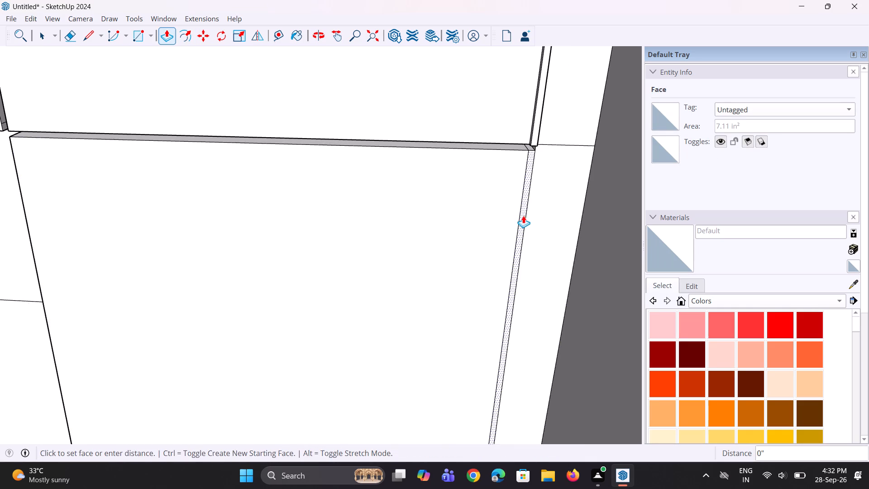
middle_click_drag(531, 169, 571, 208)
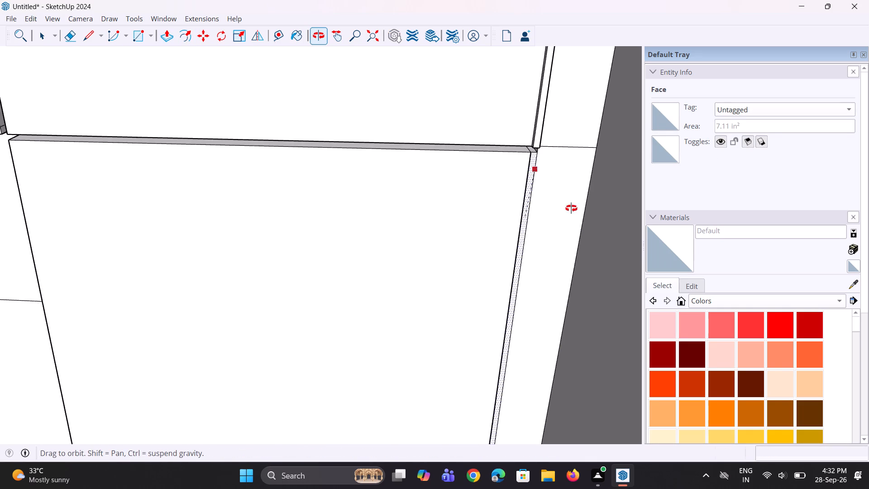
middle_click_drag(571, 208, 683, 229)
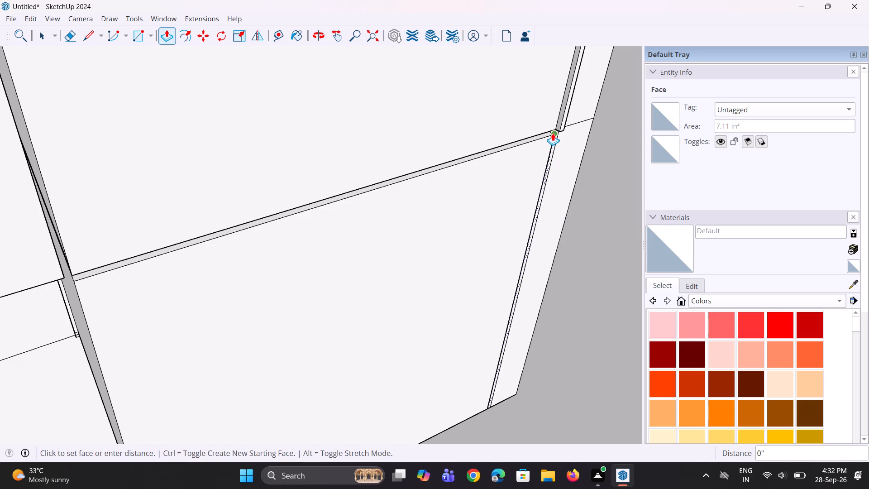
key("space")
Push the narrow sliver between the lower band's rightmost cabinet and its side strip inward 0.3" to form a groove.
middle_click_drag(573, 196, 545, 187)
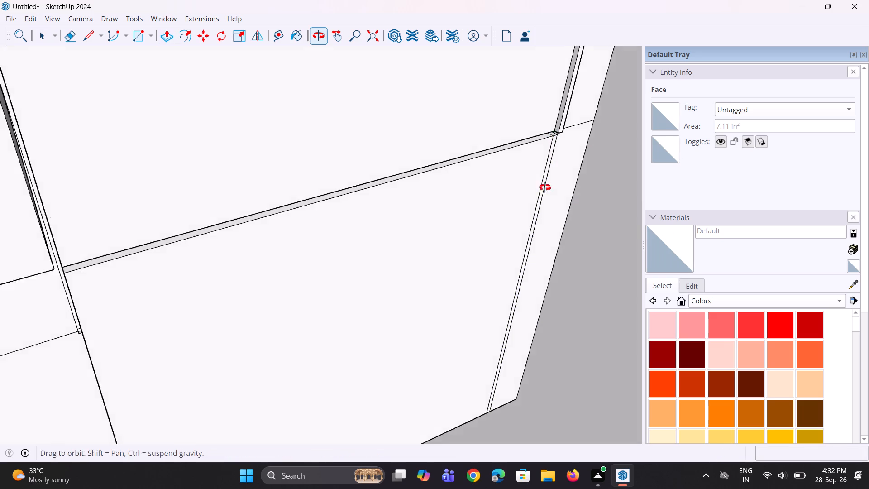
middle_click_drag(545, 187, 529, 172)
scroll(555, 161, "up", 8)
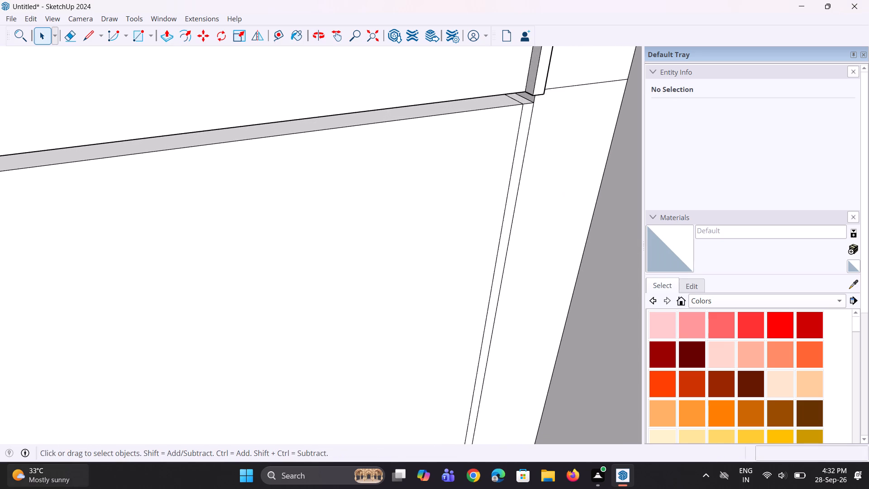
key("p")
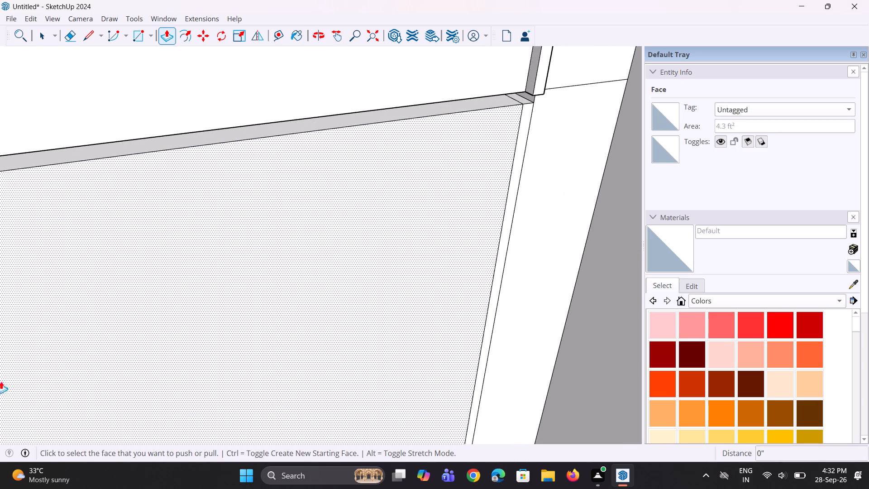
scroll(564, 212, "up", 3)
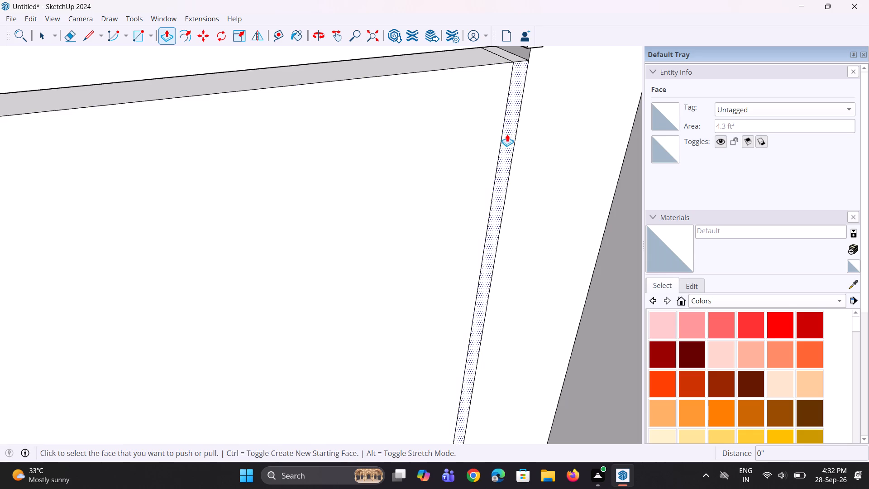
left_click(507, 138)
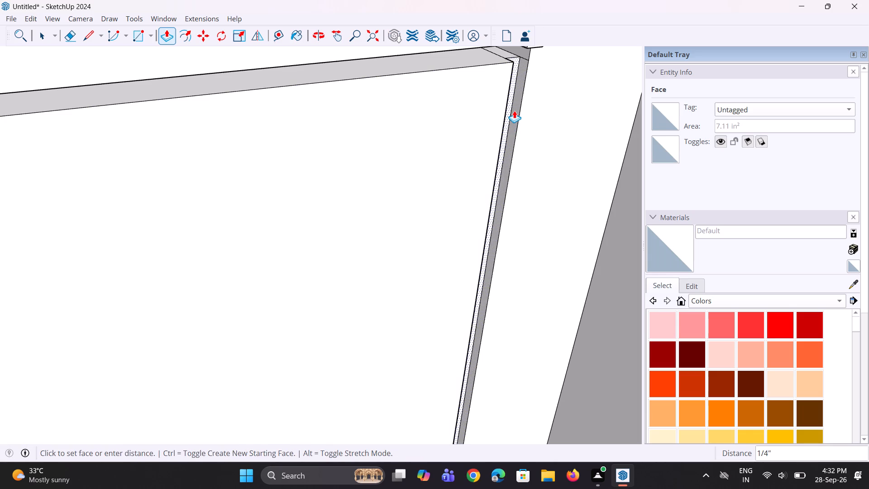
type("0.3\"")
key("Return")
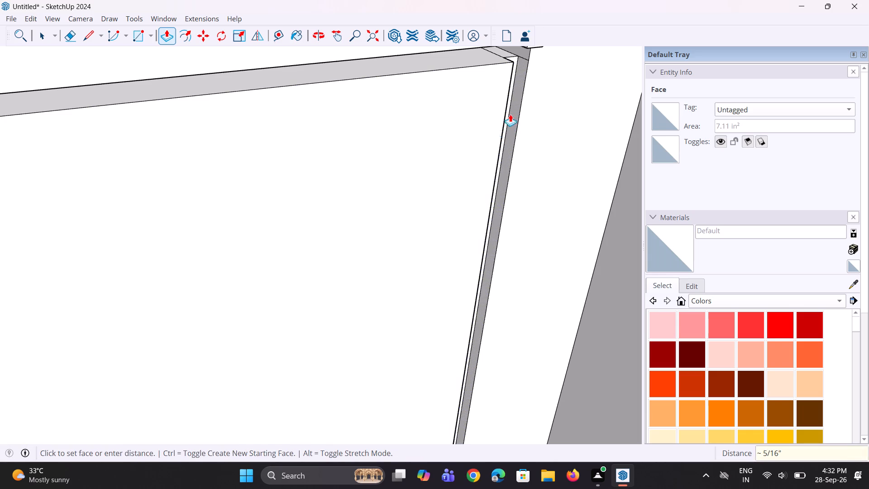
middle_click_drag(491, 158, 520, 250)
scroll(513, 216, "down", 10)
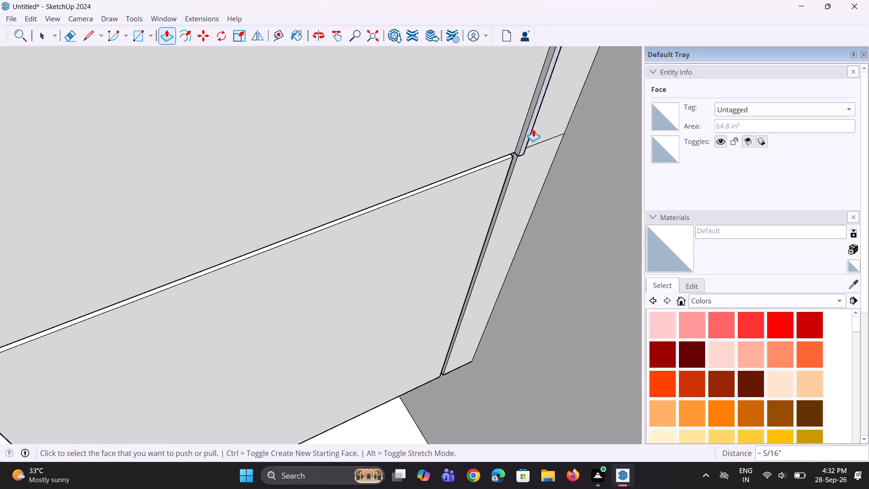
key("space")
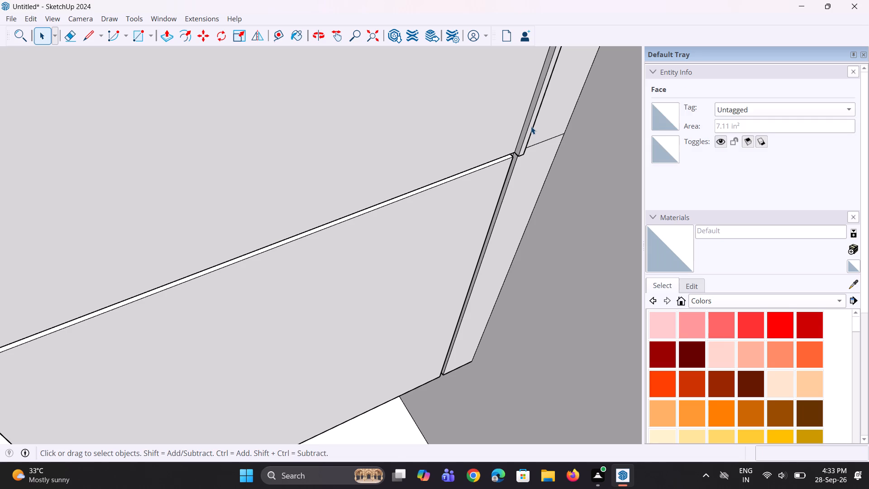
Push the protruding narrow strip beside the top band's rightmost cabinet inward 11/16" to recess it as a groove.
key("p")
left_click(531, 126)
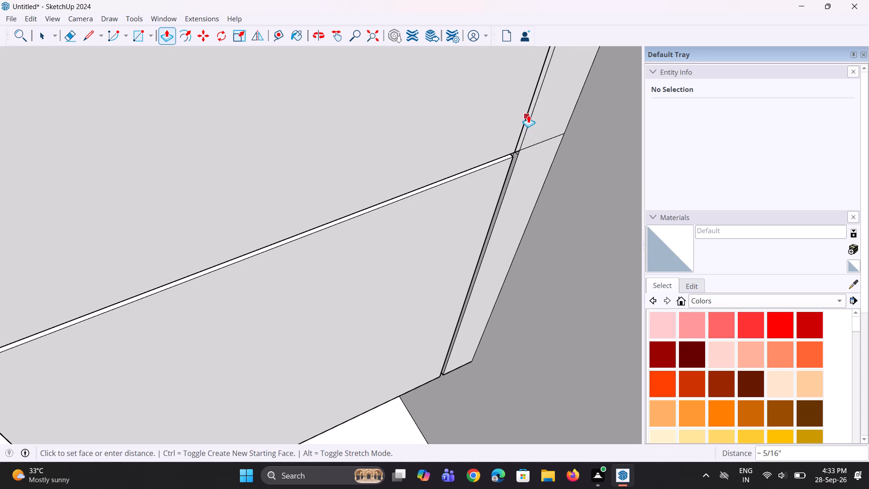
left_click(525, 115)
middle_click_drag(523, 165, 381, 138)
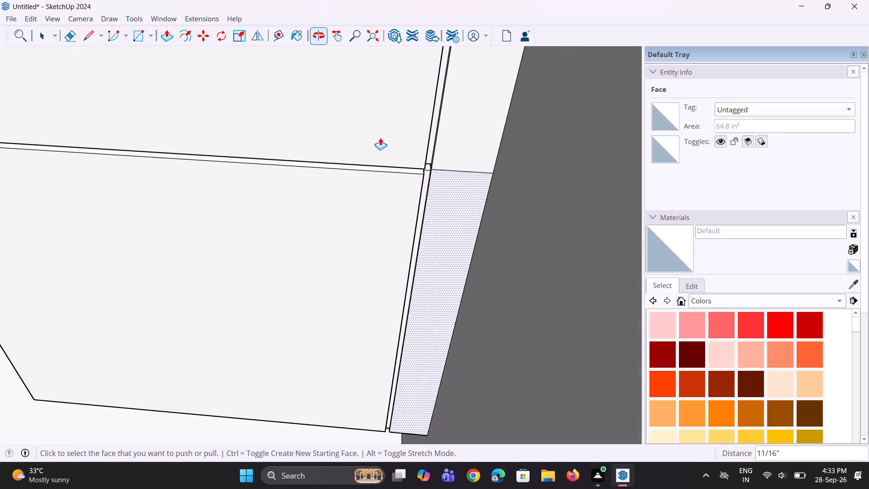
scroll(432, 186, "down", 5)
key("space")
key("space")
Examine the two upper cabinet bands, their side-wall grooves and the base run from several angles.
middle_click_drag(459, 198, 439, 185)
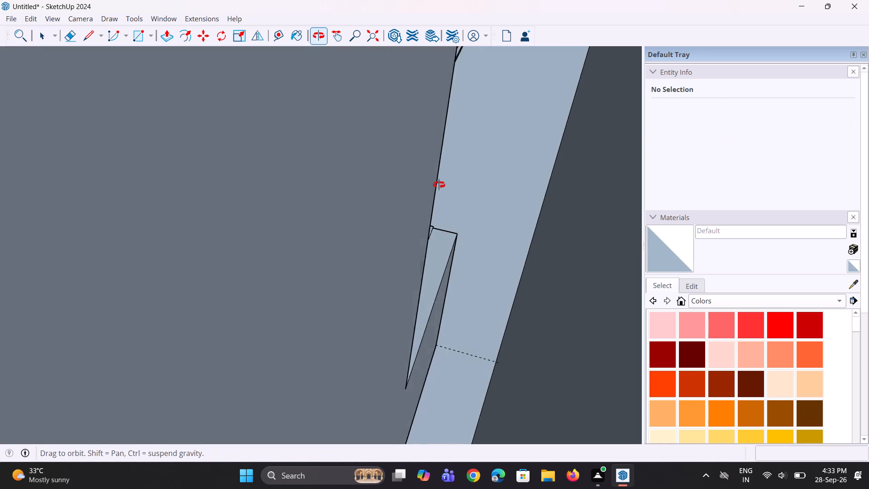
middle_click_drag(439, 185, 406, 189)
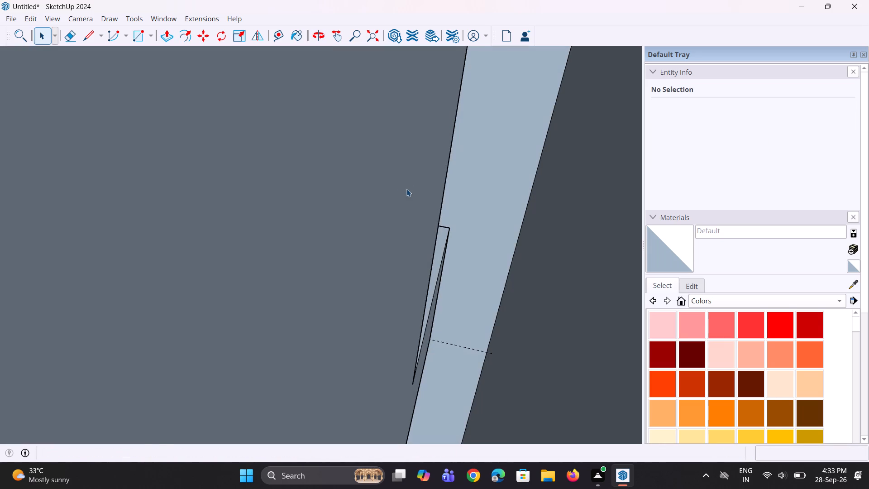
scroll(407, 188, "down", 20)
scroll(407, 188, "down", 15)
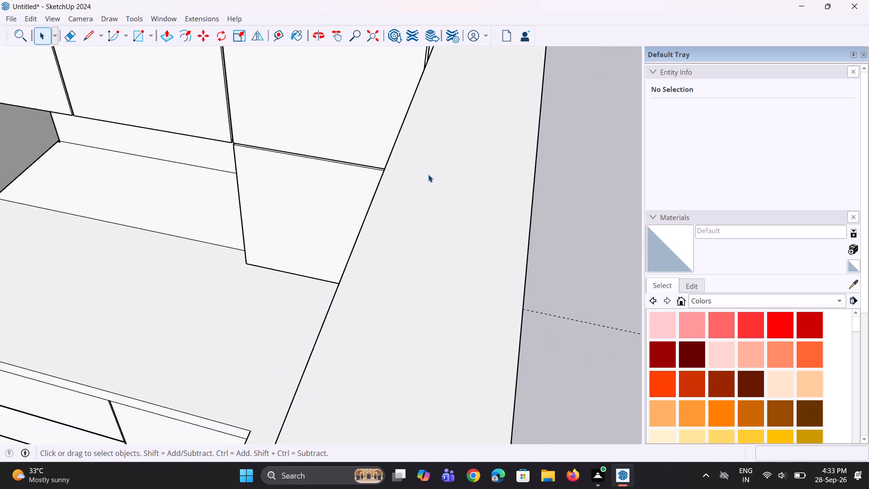
scroll(428, 174, "down", 3)
middle_click_drag(467, 178, 551, 170)
scroll(507, 178, "down", 5)
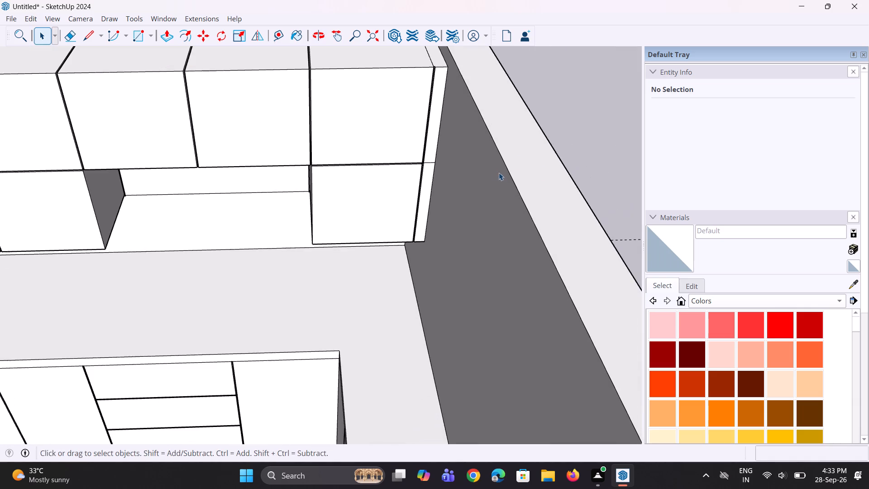
middle_click_drag(283, 204, 324, 137)
scroll(314, 226, "down", 3)
middle_click_drag(287, 215, 289, 156)
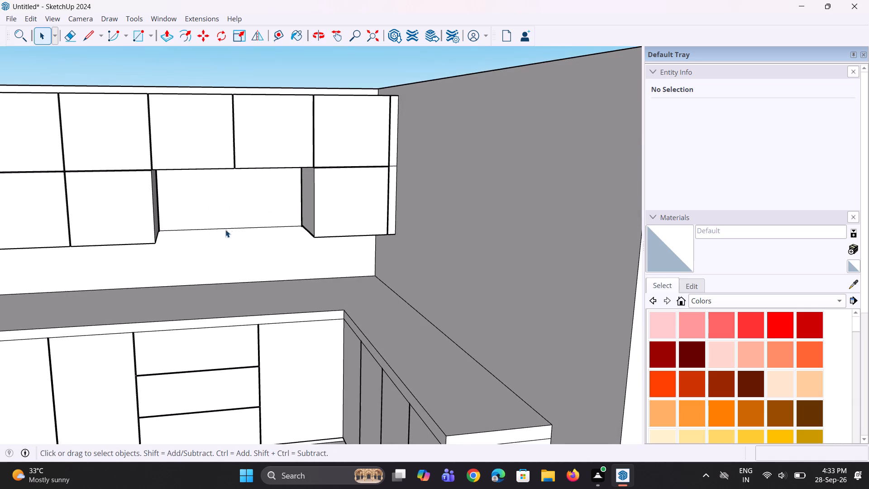
middle_click_drag(205, 218, 203, 122)
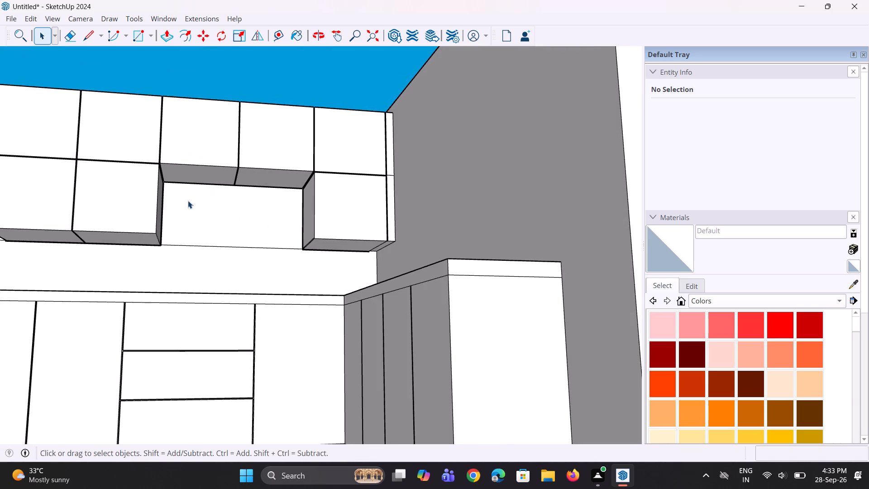
middle_click_drag(180, 225, 184, 246)
scroll(180, 249, "down", 3)
middle_click_drag(153, 237, 161, 263)
scroll(131, 241, "up", 1)
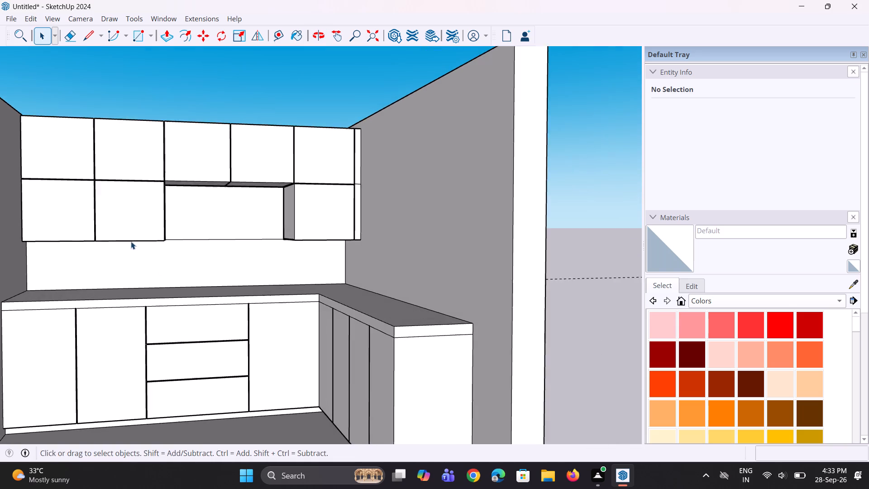
scroll(131, 241, "up", 2)
middle_click_drag(129, 244, 120, 264)
scroll(120, 264, "down", 1)
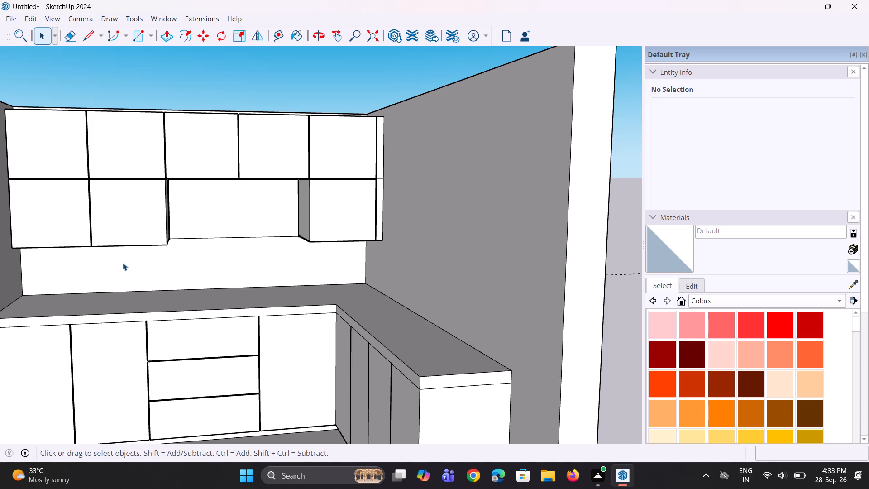
Place a vertical guide on the side wall, 1' out from the front edge of the upper cabinets' side strip.
middle_click_drag(405, 268, 507, 332)
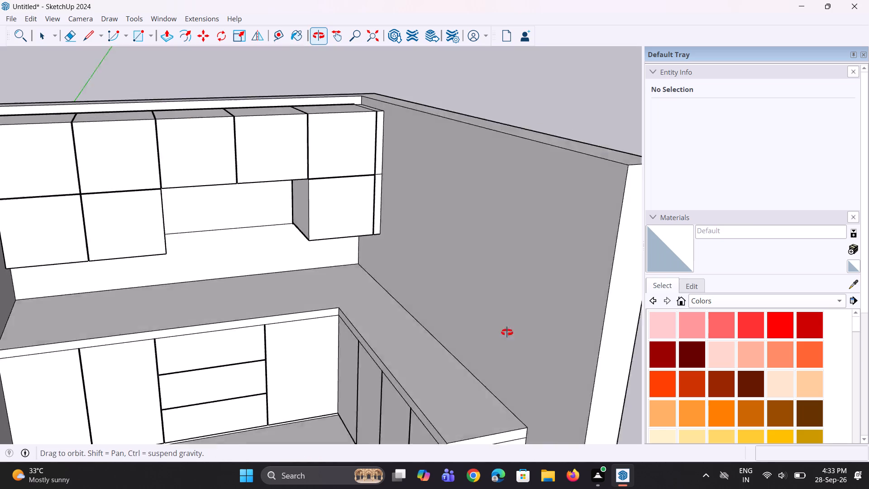
middle_click_drag(507, 332, 557, 331)
middle_click_drag(383, 174, 422, 264)
scroll(418, 192, "up", 2)
middle_click_drag(420, 200, 426, 176)
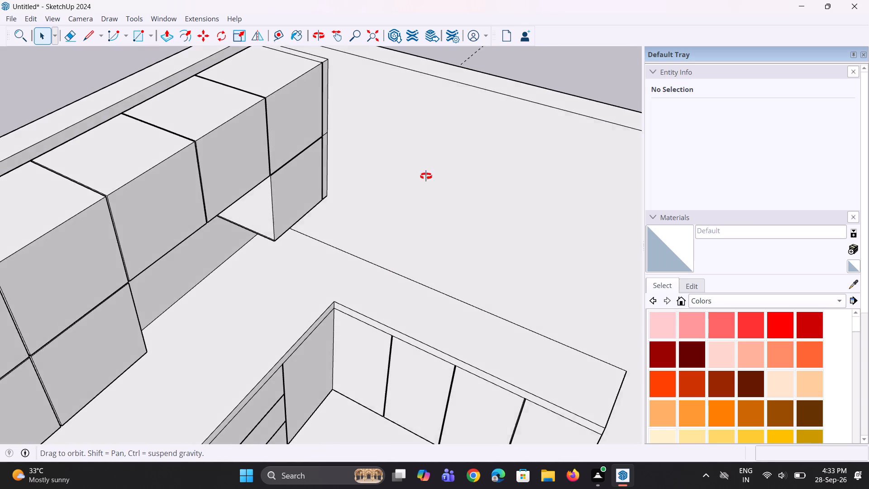
middle_click_drag(426, 176, 436, 148)
key("r")
middle_click_drag(352, 179, 389, 162)
key("space")
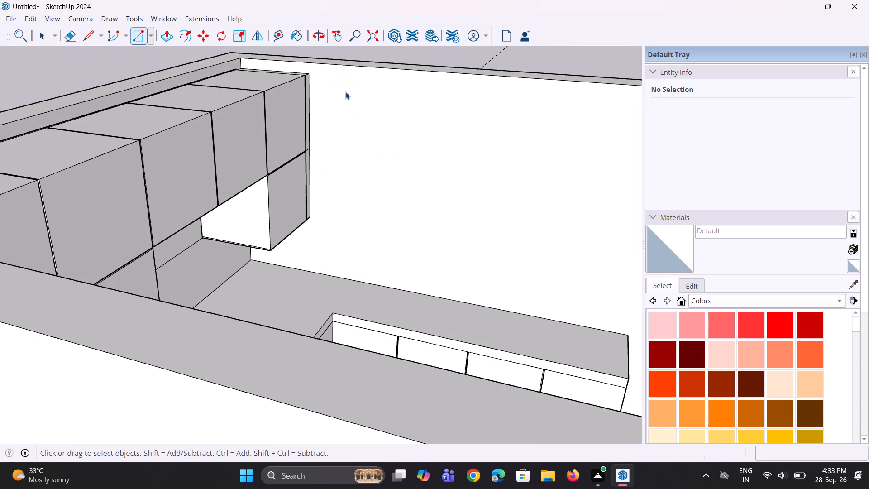
left_click(283, 36)
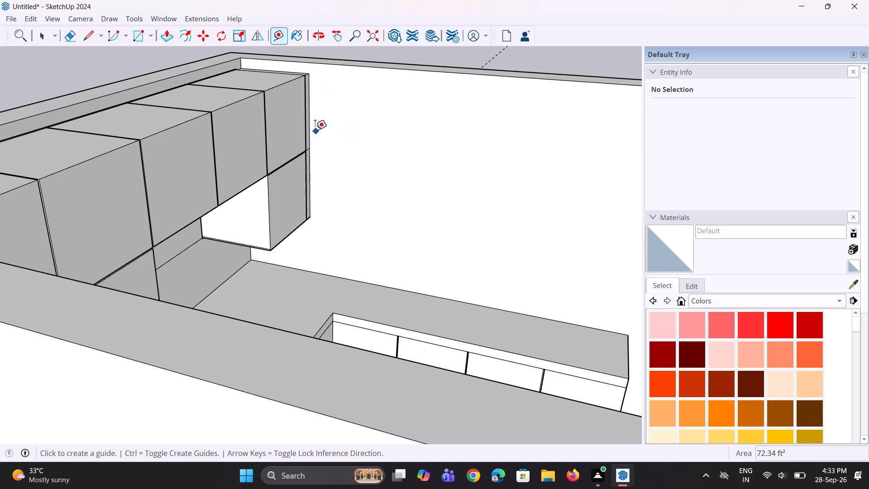
left_click(312, 126)
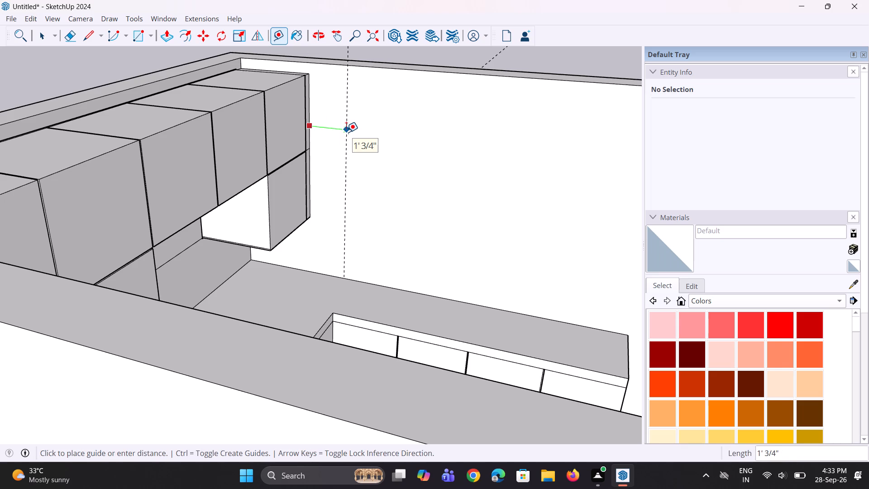
key("1")
key("apostrophe")
key("Return")
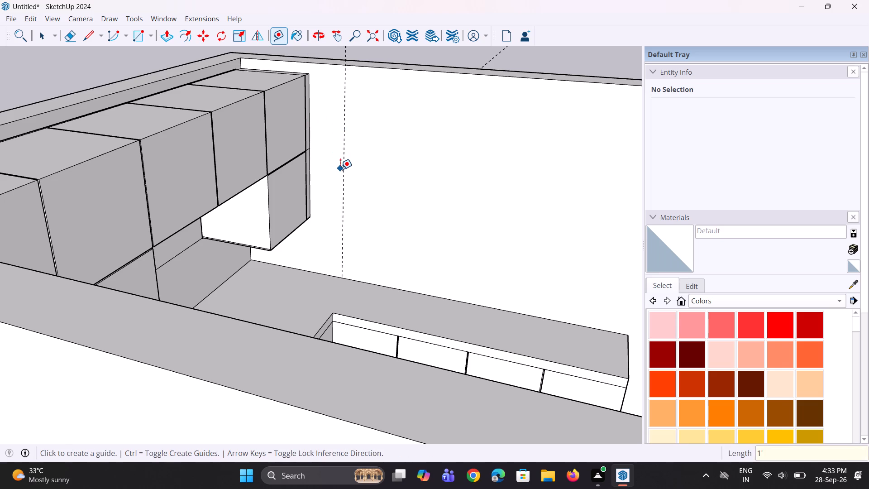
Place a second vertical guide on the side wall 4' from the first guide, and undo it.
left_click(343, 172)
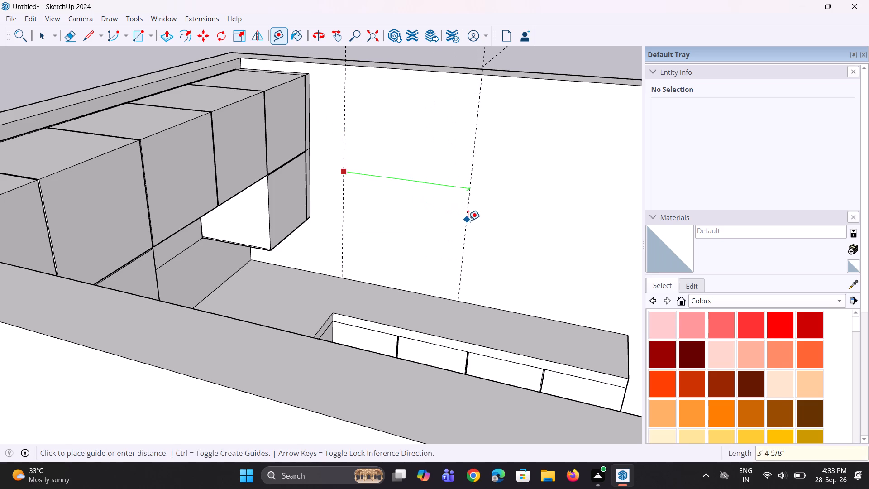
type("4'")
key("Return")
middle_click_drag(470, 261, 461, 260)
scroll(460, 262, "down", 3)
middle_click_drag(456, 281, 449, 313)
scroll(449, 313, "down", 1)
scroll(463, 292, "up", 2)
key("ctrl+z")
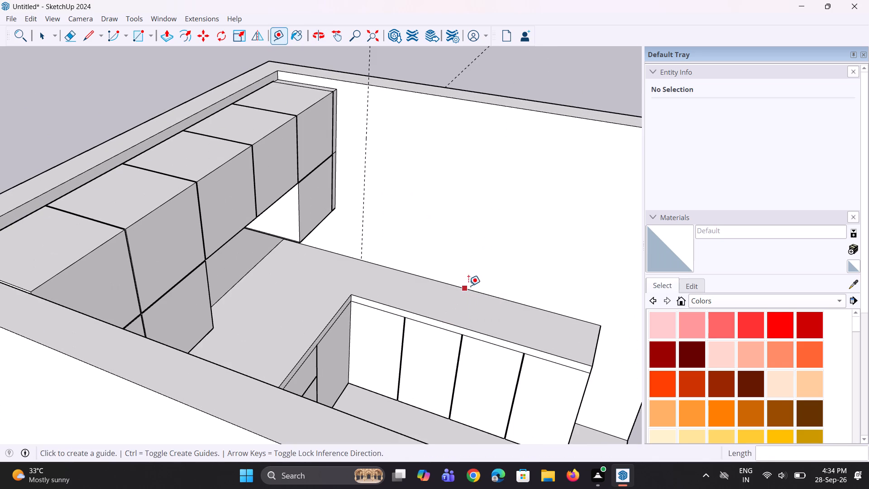
Place a second vertical guide on the side wall, 3' from the first guide.
left_click(366, 163)
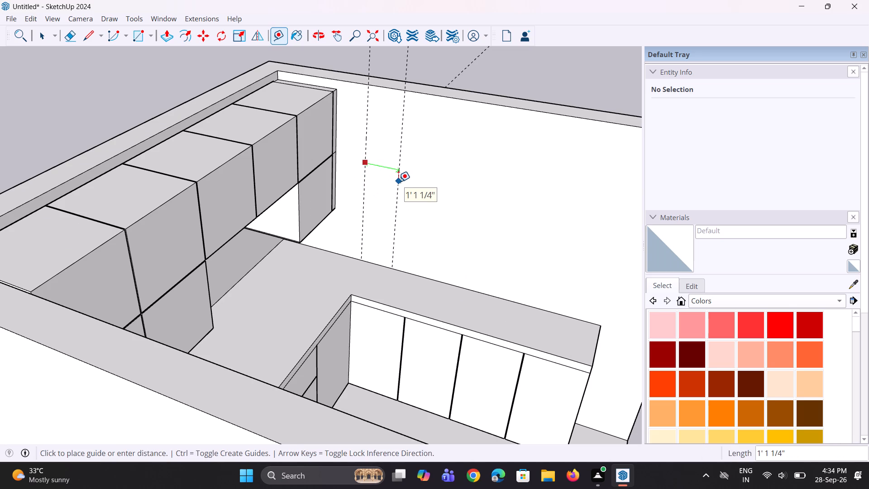
type("3'")
key("Return")
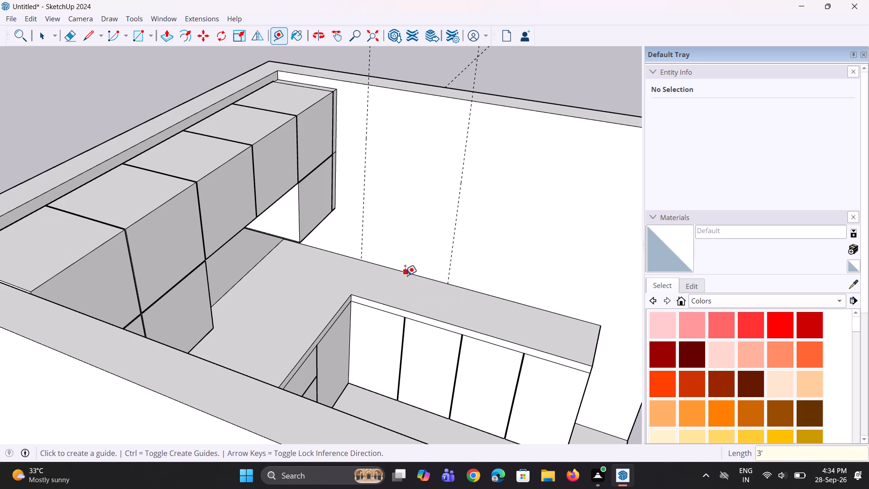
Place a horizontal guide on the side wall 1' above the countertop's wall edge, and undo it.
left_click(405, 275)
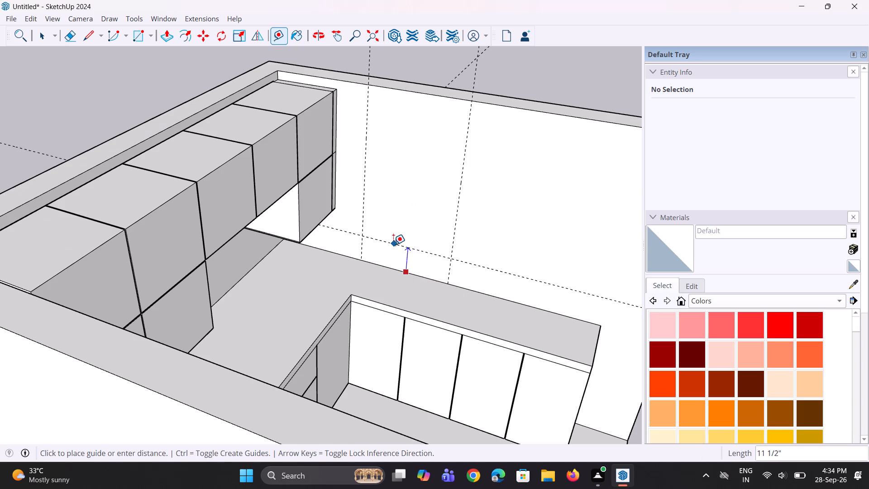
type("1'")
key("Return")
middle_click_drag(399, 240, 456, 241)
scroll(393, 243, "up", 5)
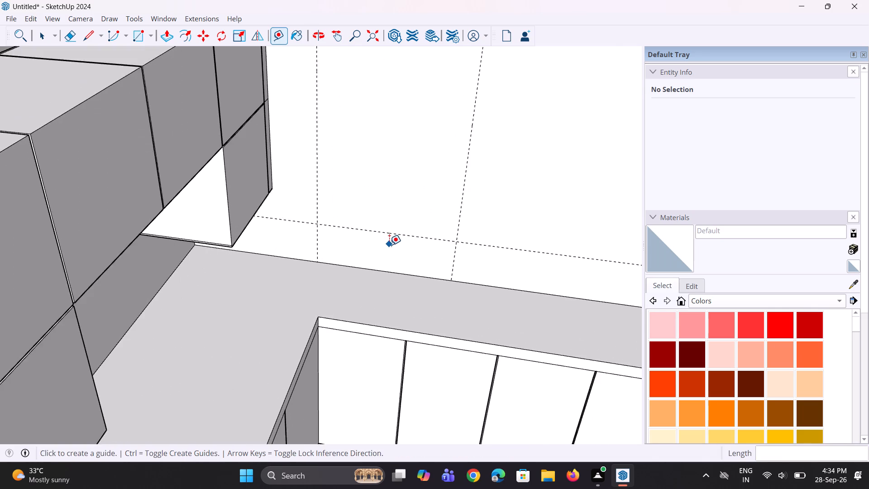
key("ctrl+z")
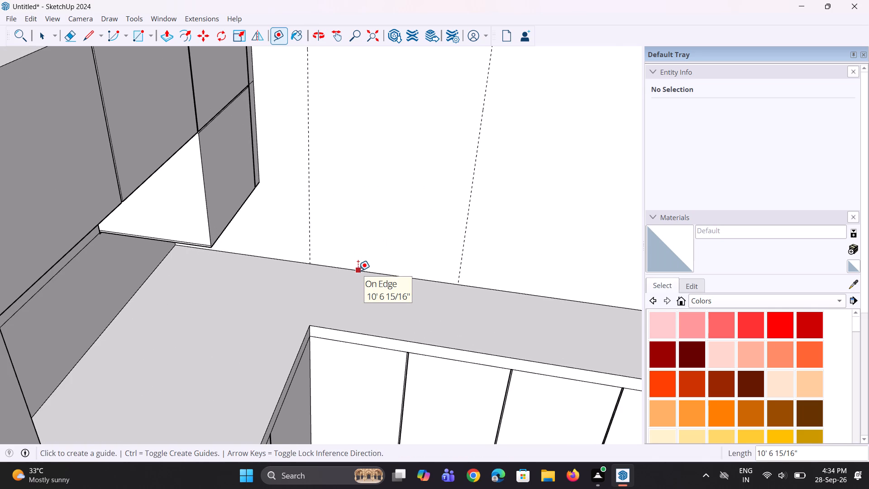
Place a horizontal guide on the side wall, 1' above the countertop's wall edge.
scroll(358, 271, "down", 4)
left_click(359, 271)
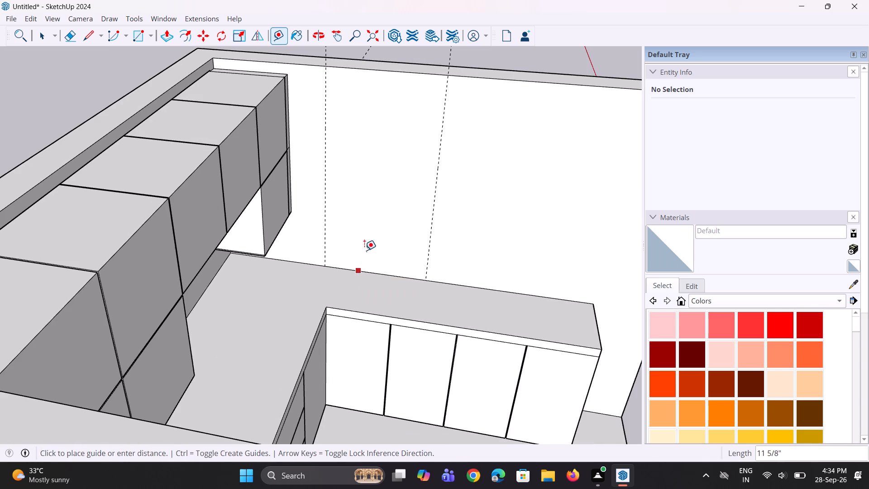
type("1'")
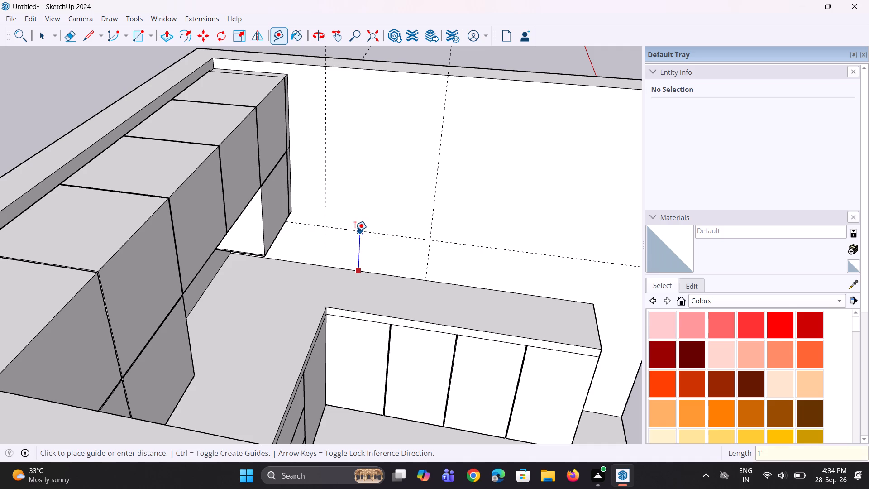
key("Return")
key("space")
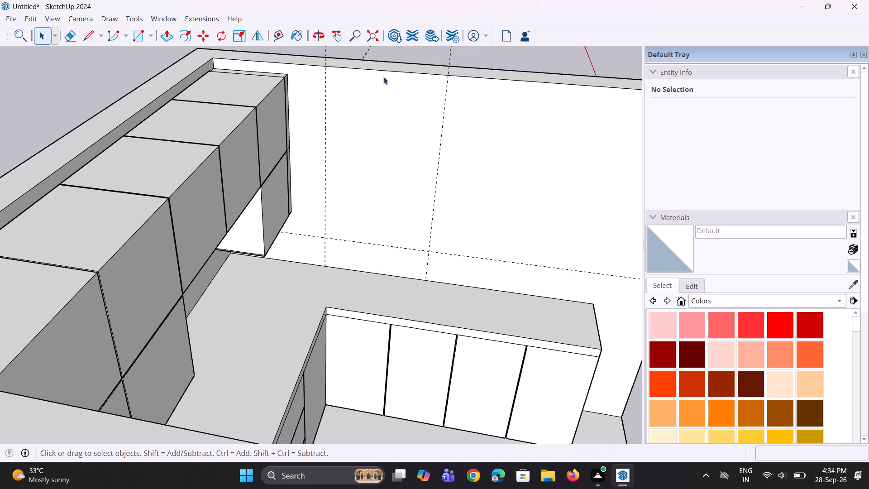
Place a horizontal guide on the side wall, 1' below the wall's top inner edge.
left_click(281, 37)
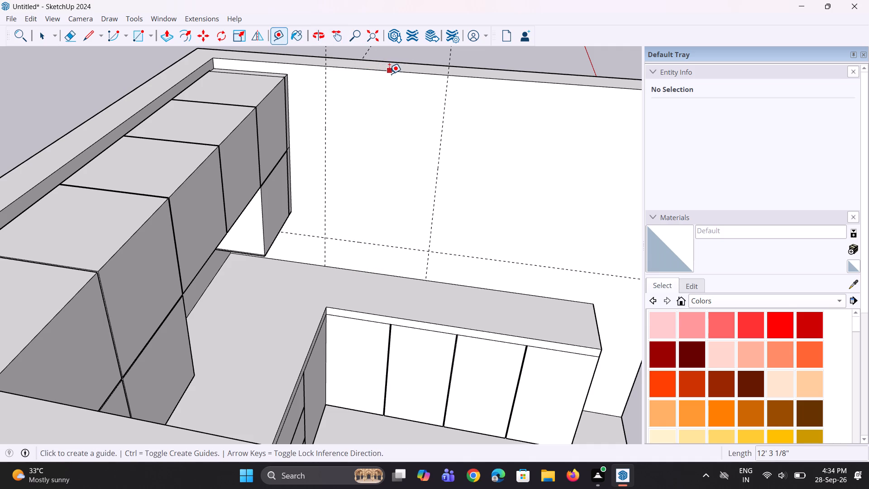
left_click(389, 74)
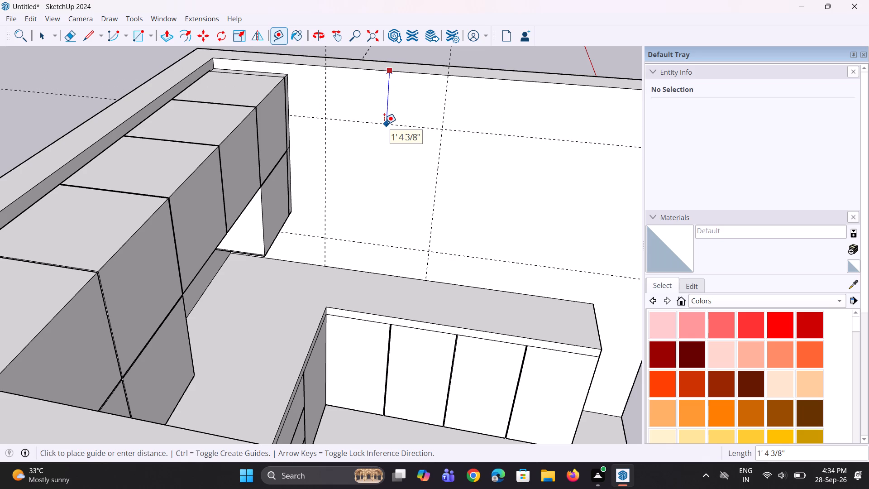
type("1'")
key("Return")
Draw a rectangle 3' wide and 4' high on the side wall between the four guide intersections.
middle_click_drag(417, 169, 262, 166)
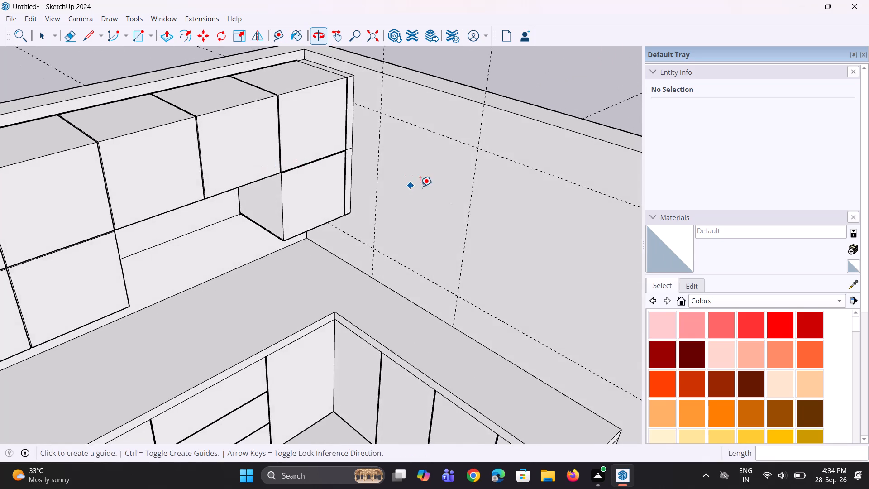
scroll(427, 182, "up", 3)
middle_click_drag(429, 178, 493, 177)
scroll(454, 197, "down", 4)
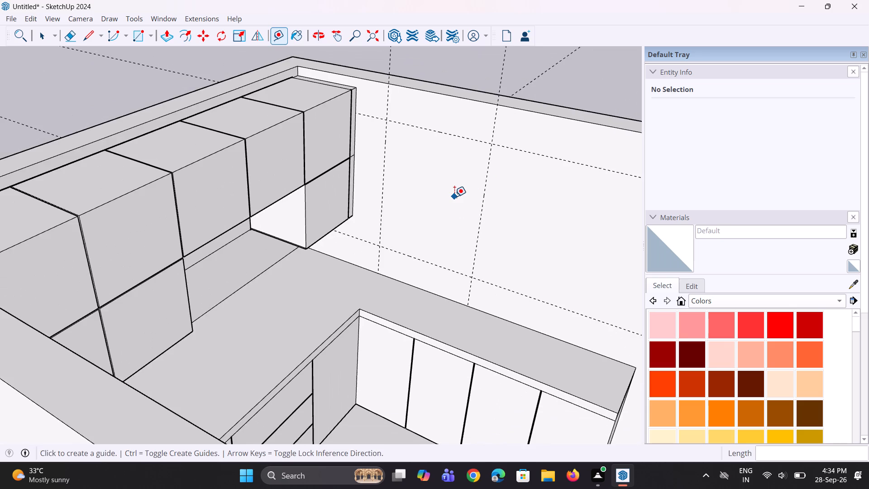
middle_click_drag(454, 197, 482, 194)
scroll(480, 197, "down", 4)
middle_click_drag(459, 205, 495, 209)
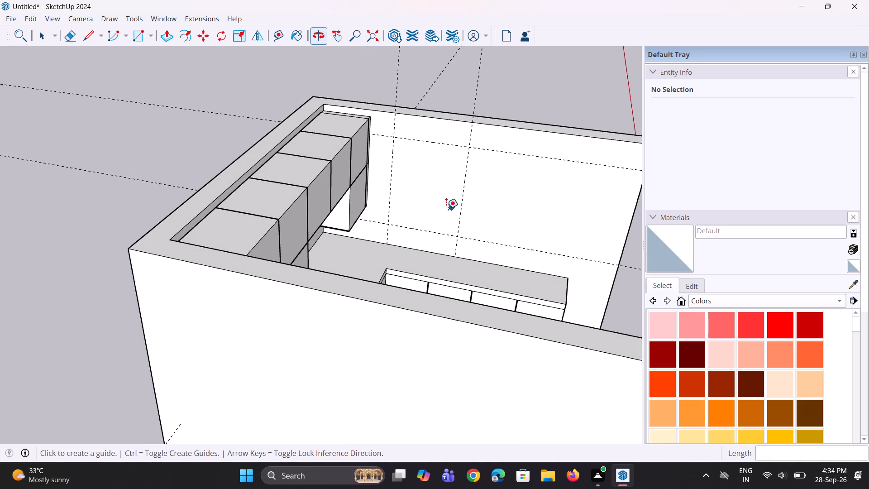
scroll(446, 207, "up", 4)
key("r")
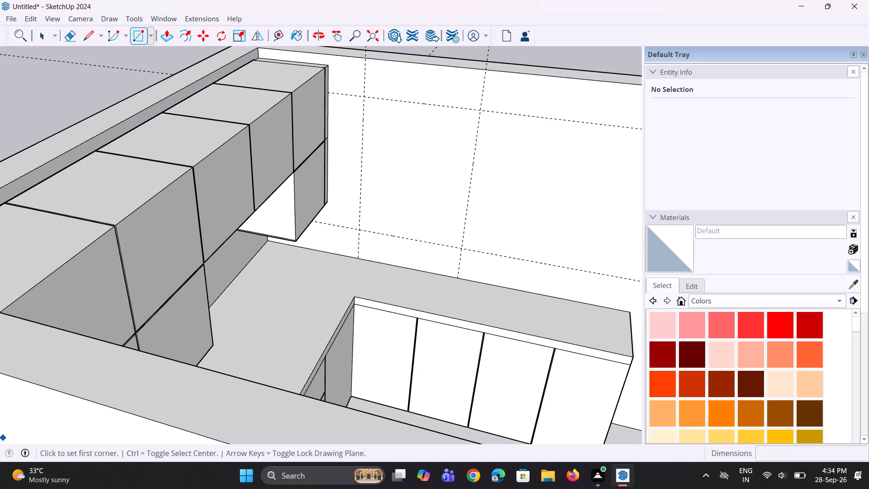
scroll(33, 244, "up", 1)
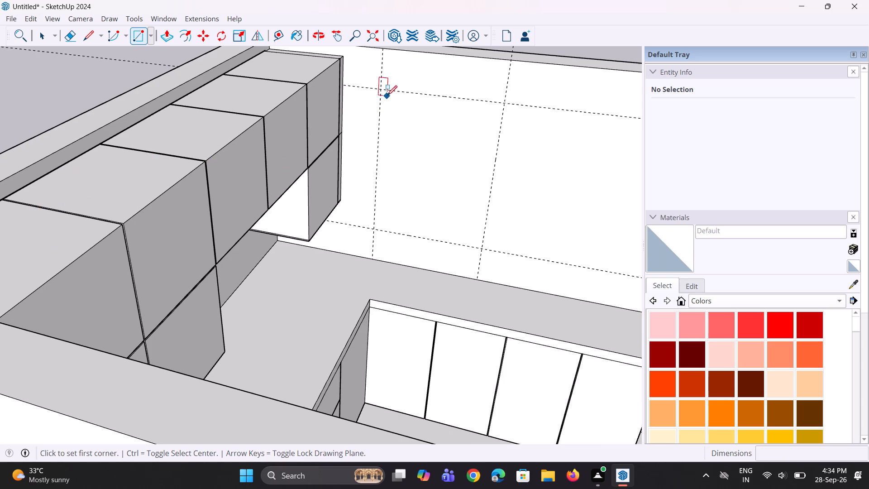
left_click_drag(382, 91, 466, 248)
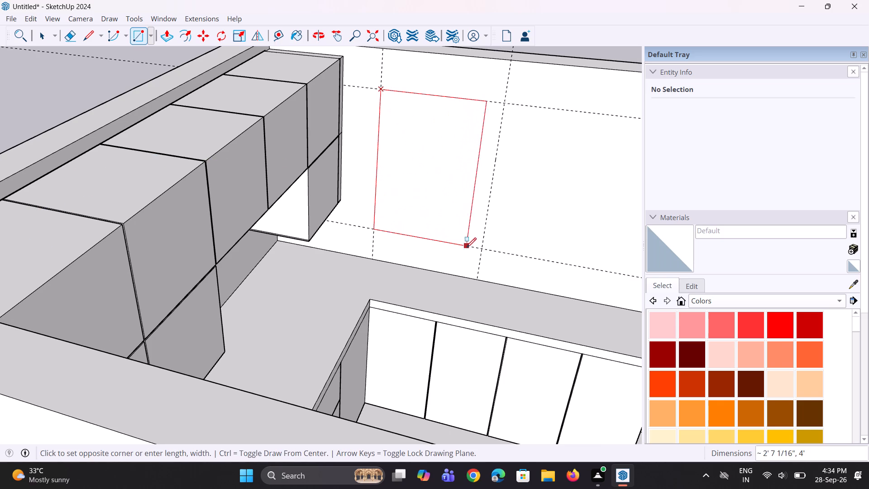
left_click_drag(466, 248, 480, 252)
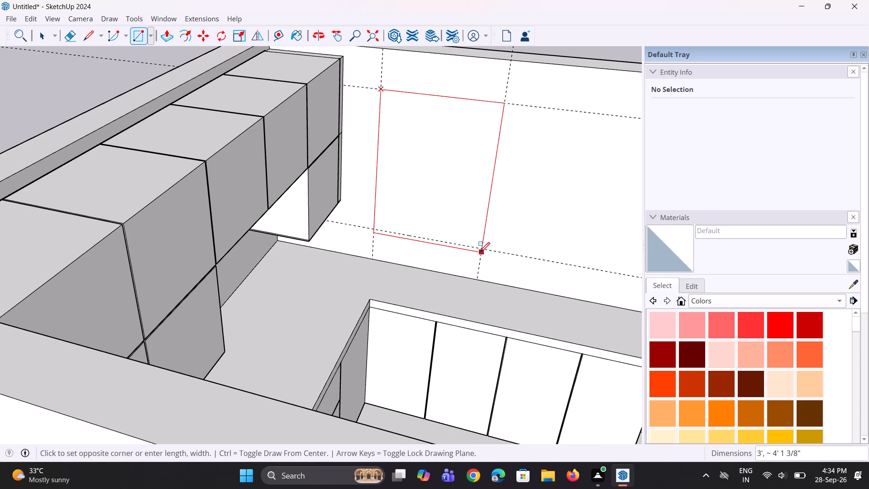
left_click_drag(480, 252, 481, 249)
key("space")
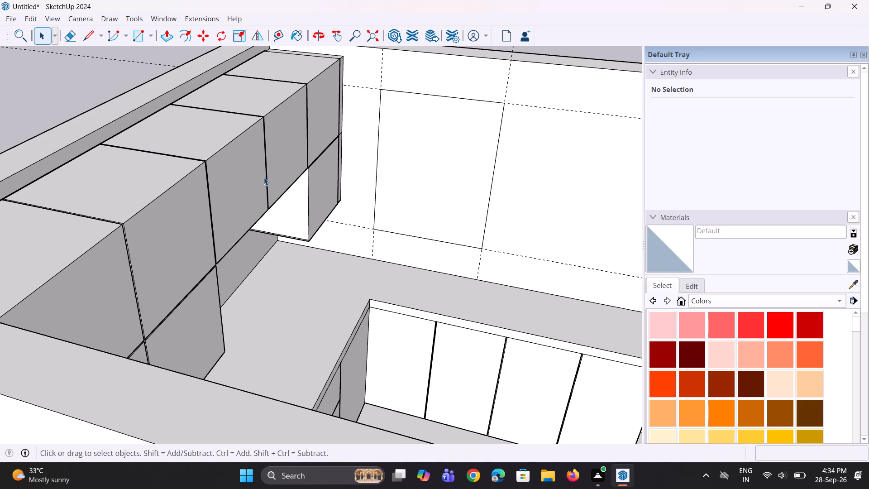
Delete all guides from the model.
left_click(28, 19)
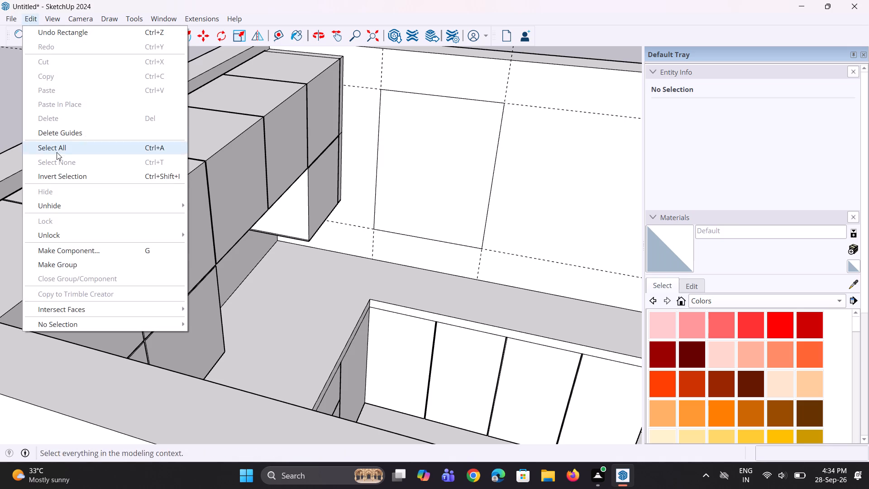
left_click(82, 135)
Push the side-wall rectangle 9" through the full wall thickness to cut a window opening.
scroll(358, 265, "down", 5)
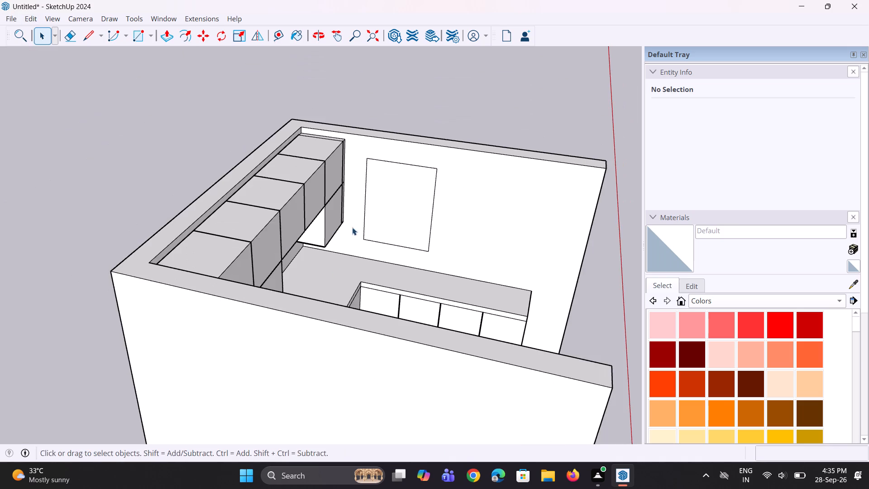
middle_click_drag(358, 224, 249, 242)
scroll(406, 252, "down", 3)
middle_click_drag(406, 249, 404, 268)
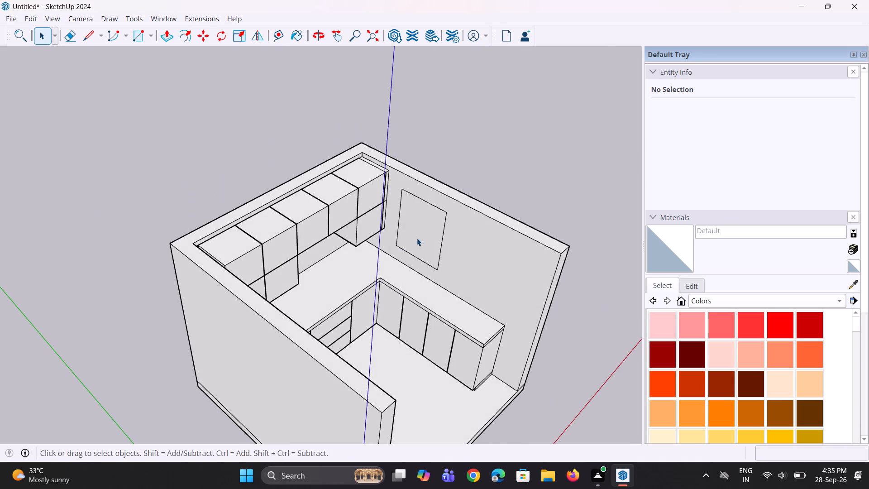
middle_click_drag(376, 259, 361, 268)
scroll(413, 266, "up", 4)
middle_click_drag(420, 243, 371, 260)
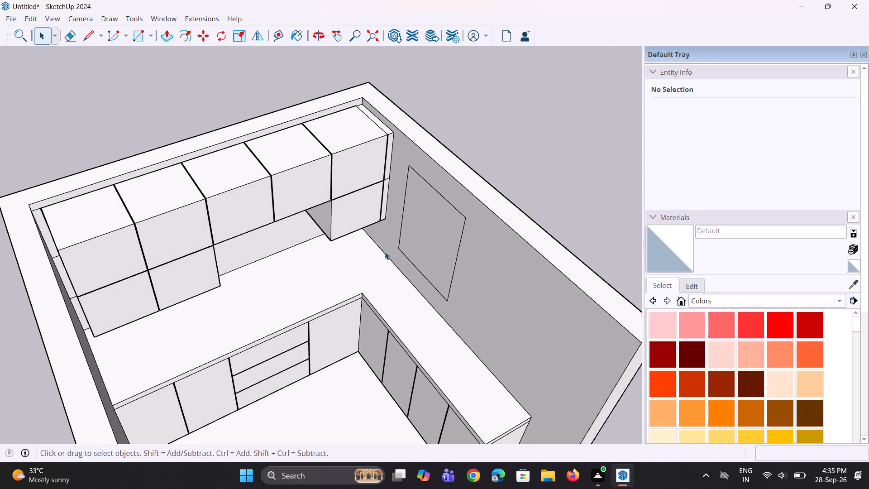
key("p")
left_click(420, 243)
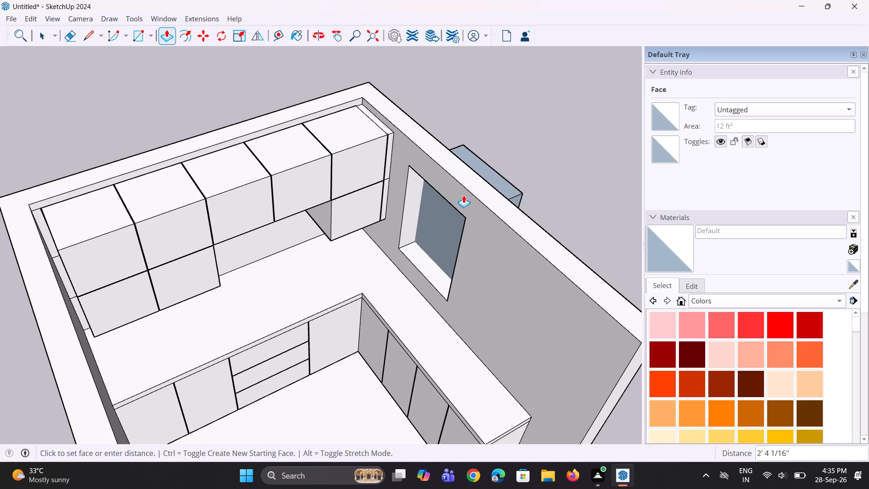
left_click(496, 189)
Widen the window opening slightly by pushing its side face farther from the upper cabinets.
middle_click_drag(442, 242, 620, 190)
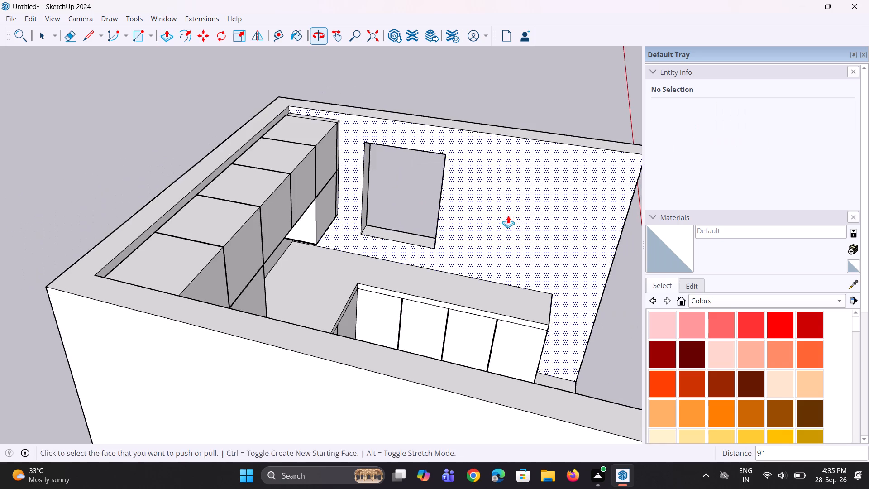
middle_click_drag(387, 224, 501, 231)
scroll(392, 187, "up", 4)
middle_click_drag(403, 184, 446, 177)
left_click_drag(362, 175, 396, 187)
middle_click_drag(358, 184, 363, 187)
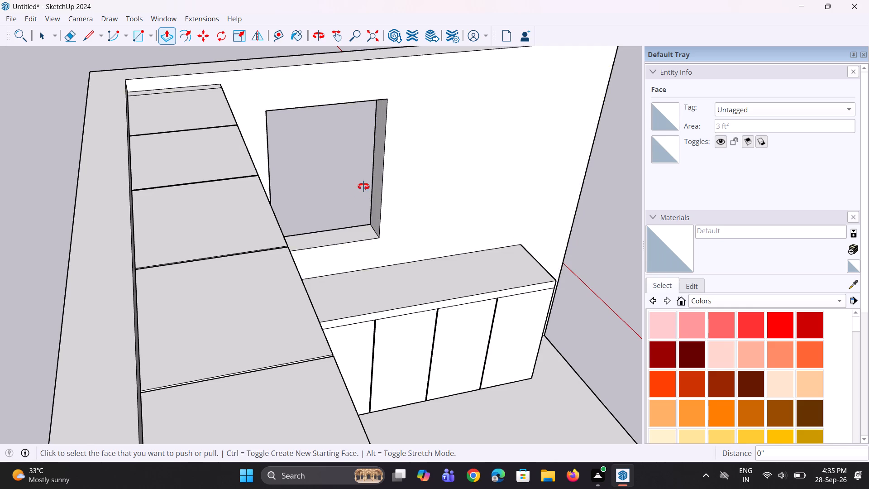
middle_click_drag(363, 187, 389, 193)
scroll(369, 174, "up", 4)
left_click(358, 168)
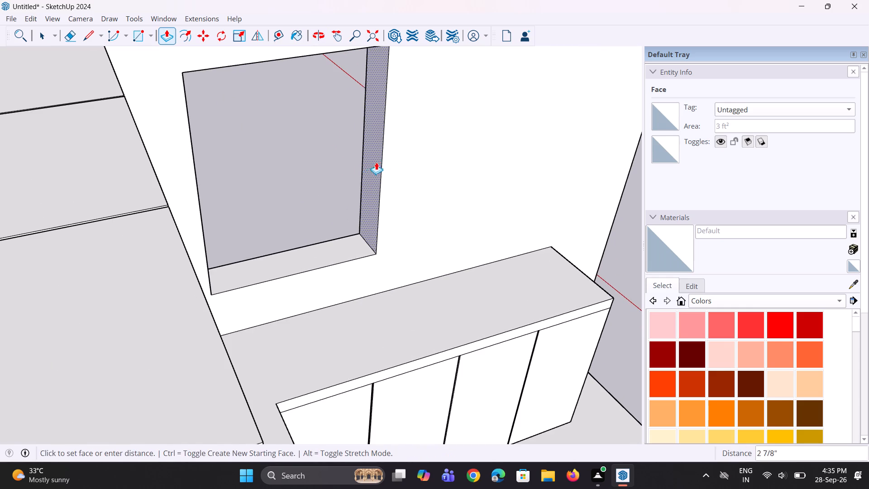
left_click(389, 159)
key("space")
key("space")
Draw a sink-sized rectangle about 1' 2" by 2' 4" on the countertop near the free end of the side-wall run.
middle_click_drag(395, 234, 257, 245)
scroll(246, 240, "down", 4)
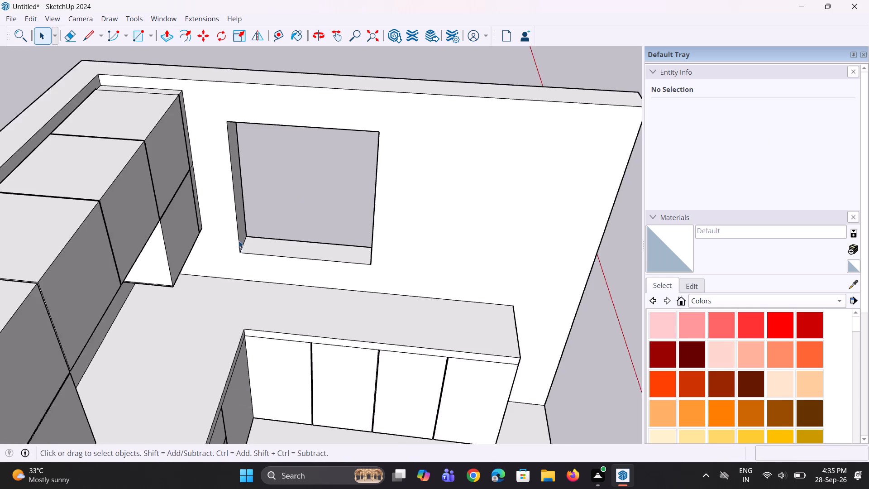
scroll(239, 240, "down", 4)
middle_click_drag(238, 239, 253, 206)
scroll(320, 286, "up", 3)
middle_click(363, 306)
scroll(363, 306, "up", 1)
scroll(363, 304, "down", 3)
middle_click_drag(362, 304, 371, 318)
scroll(371, 319, "up", 4)
middle_click_drag(370, 316, 372, 322)
key("r")
middle_click_drag(352, 309, 362, 323)
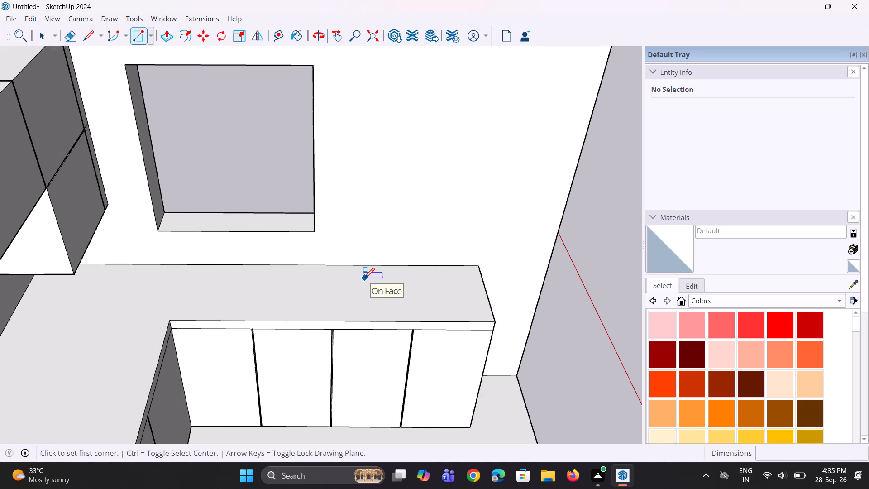
left_click_drag(369, 278, 476, 312)
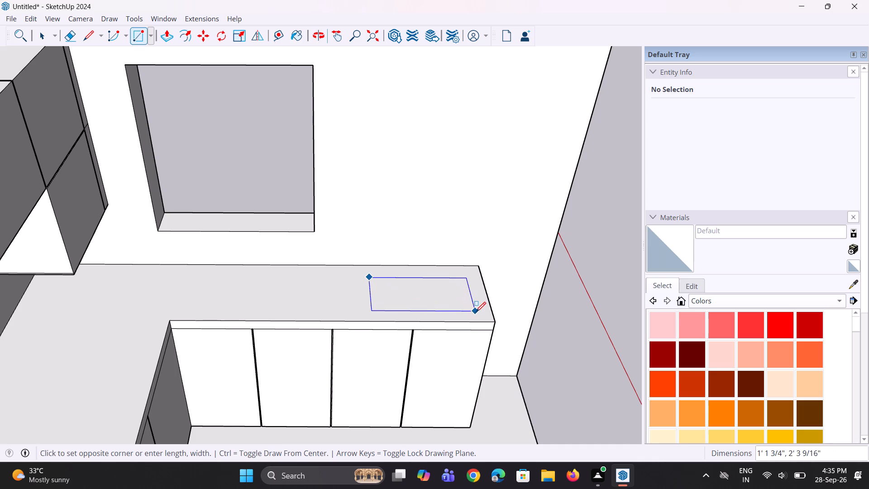
left_click_drag(476, 312, 477, 313)
key("space")
Move the countertop rectangle's back edge toward the wall, making it about 1' 4" deep.
type("m")
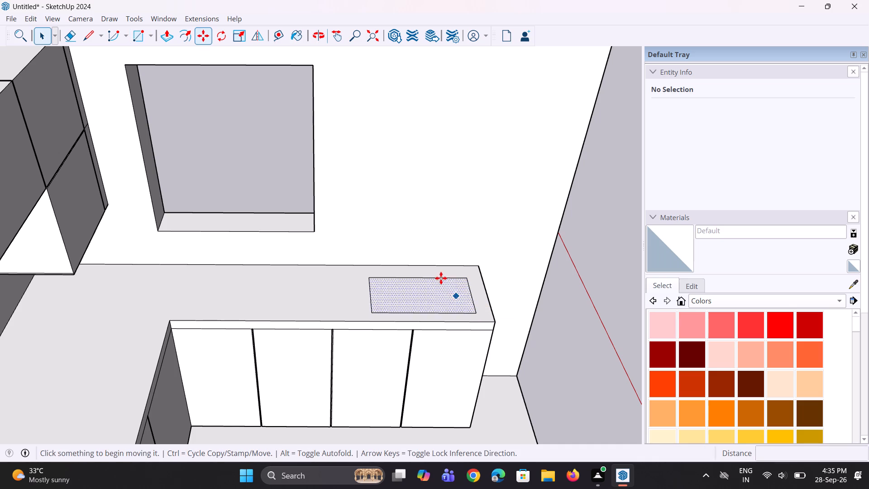
scroll(430, 289, "up", 6)
left_click(443, 268)
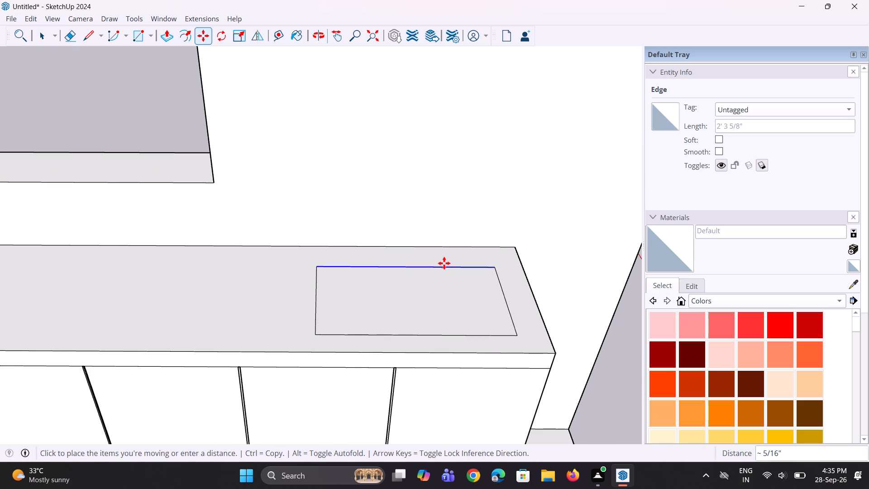
left_click(444, 260)
key("space")
key("space")
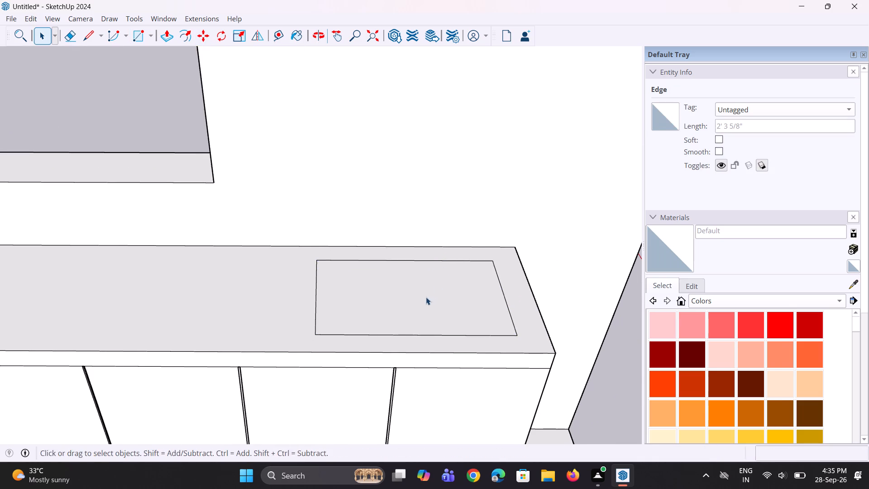
Move the countertop rectangle's short edge nearest the window about 2" outward, away from the counter's free end.
middle_click_drag(425, 294, 401, 284)
scroll(400, 284, "down", 5)
middle_click_drag(374, 294, 384, 325)
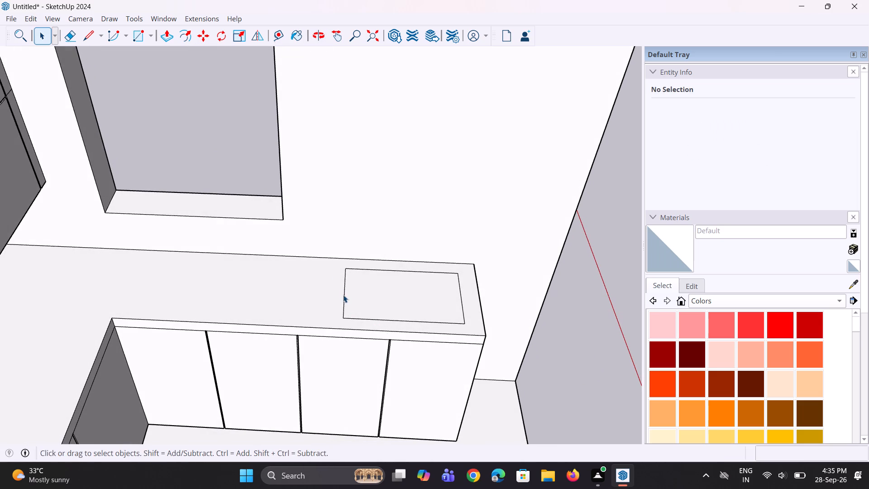
left_click(343, 295)
left_click(345, 297)
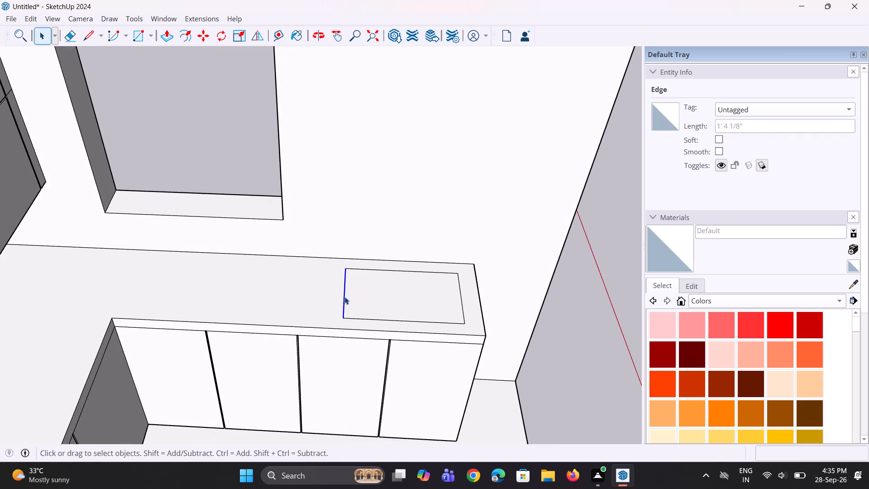
key("m")
left_click(344, 317)
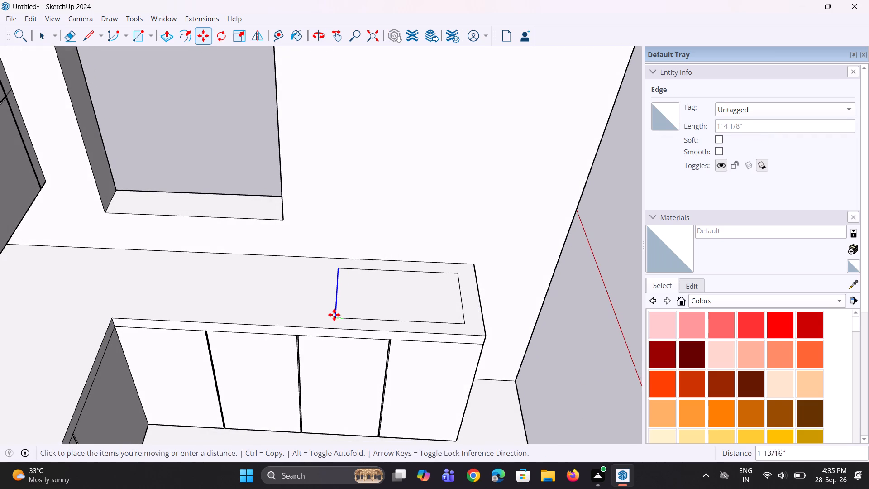
left_click(334, 315)
key("space")
key("space")
middle_click_drag(325, 329, 267, 315)
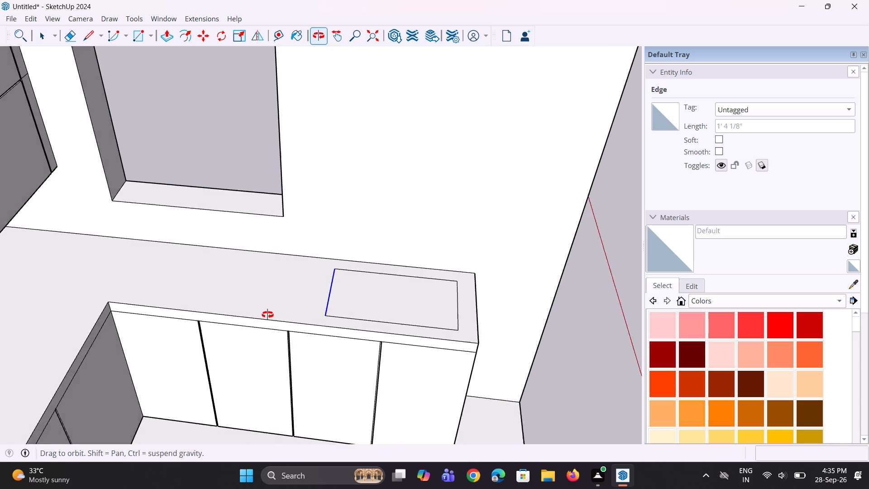
middle_click_drag(267, 315, 267, 315)
scroll(267, 315, "down", 5)
middle_click_drag(269, 313, 286, 310)
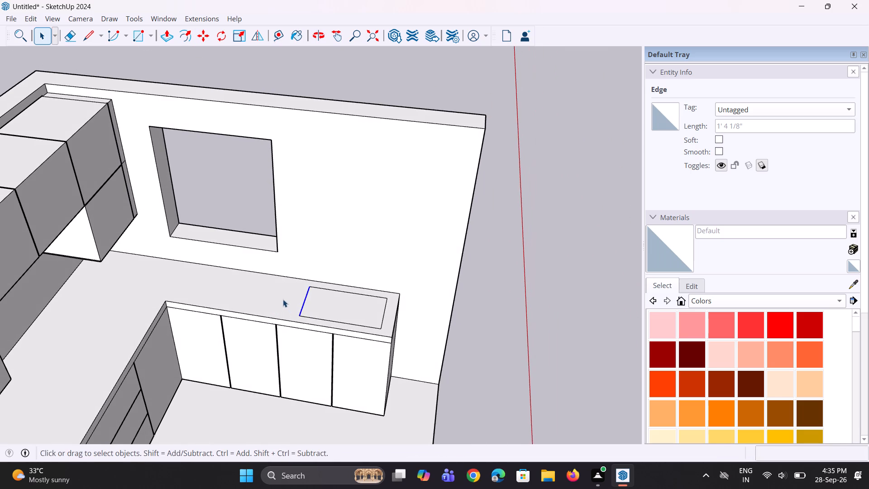
Move the countertop rectangle's short edge nearest the window slightly farther from the counter's free end, lengthening the sink outline.
middle_click_drag(280, 296, 354, 298)
scroll(300, 294, "up", 4)
middle_click_drag(301, 301, 321, 307)
scroll(325, 311, "up", 6)
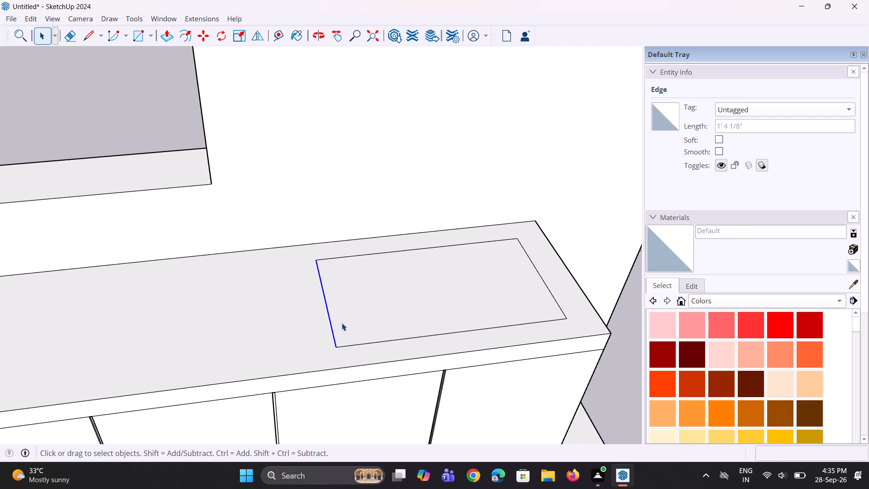
key("m")
left_click(336, 347)
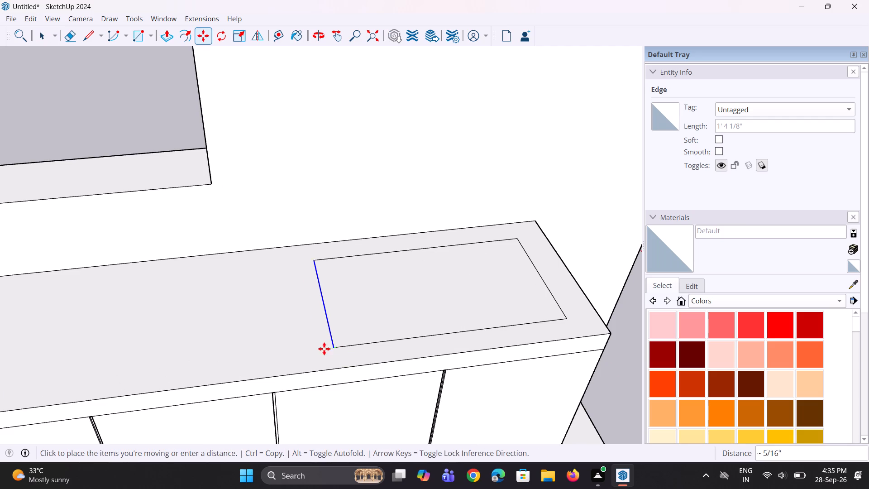
left_click(313, 347)
key("space")
key("space")
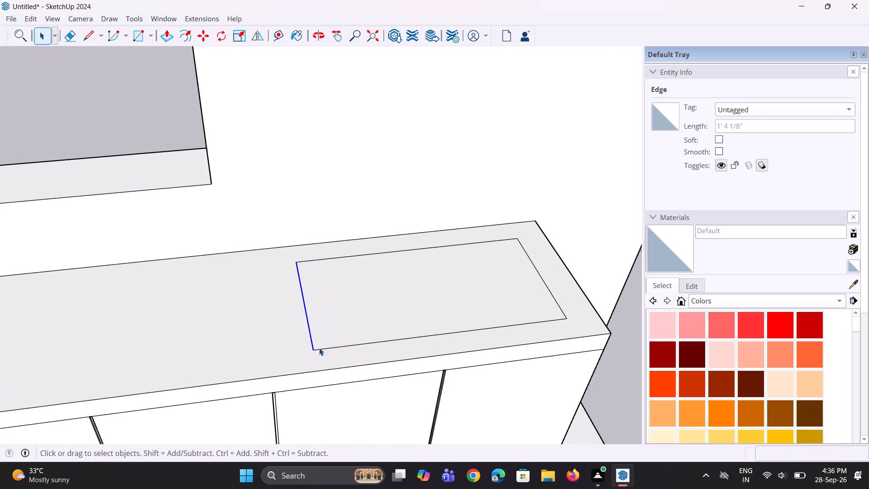
Push the sink rectangle down into the countertop about 6 1/4" to form a recess.
middle_click_drag(320, 348, 252, 333)
scroll(252, 332, "down", 9)
left_click(490, 320)
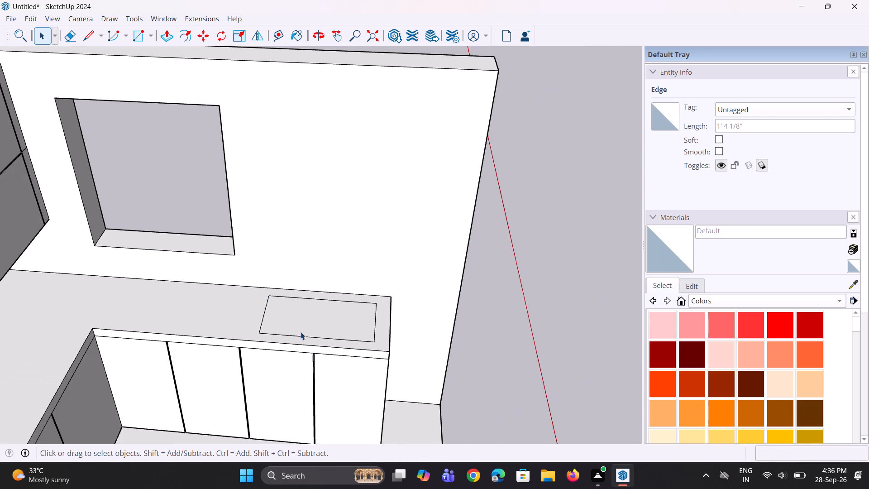
middle_click_drag(298, 338, 286, 382)
key("p")
left_click(315, 318)
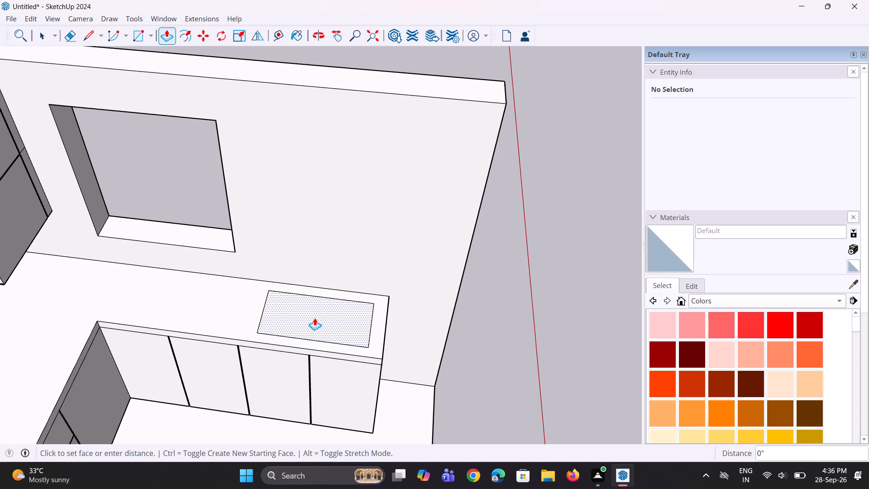
left_click(318, 330)
Examine the sink recess and surrounding countertop from several angles.
middle_click_drag(325, 310, 331, 307)
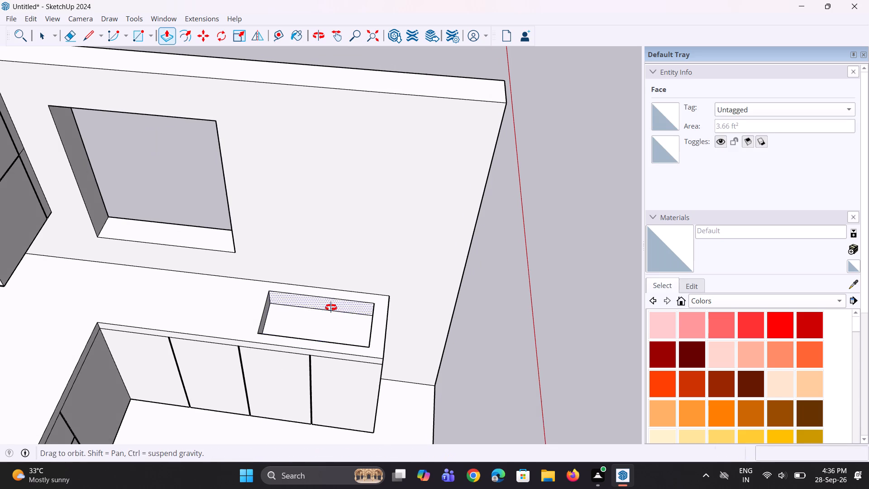
middle_click_drag(331, 307, 444, 288)
scroll(344, 297, "up", 3)
middle_click_drag(289, 331, 153, 291)
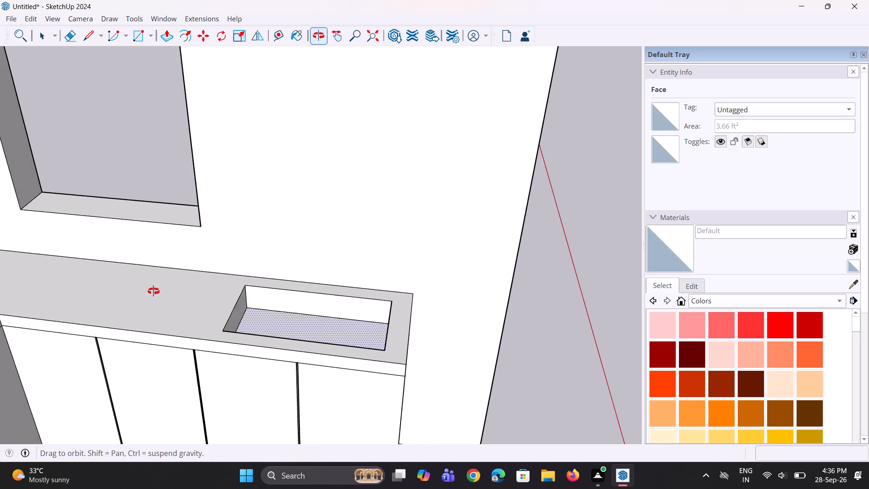
middle_click_drag(153, 291, 274, 321)
scroll(272, 310, "down", 4)
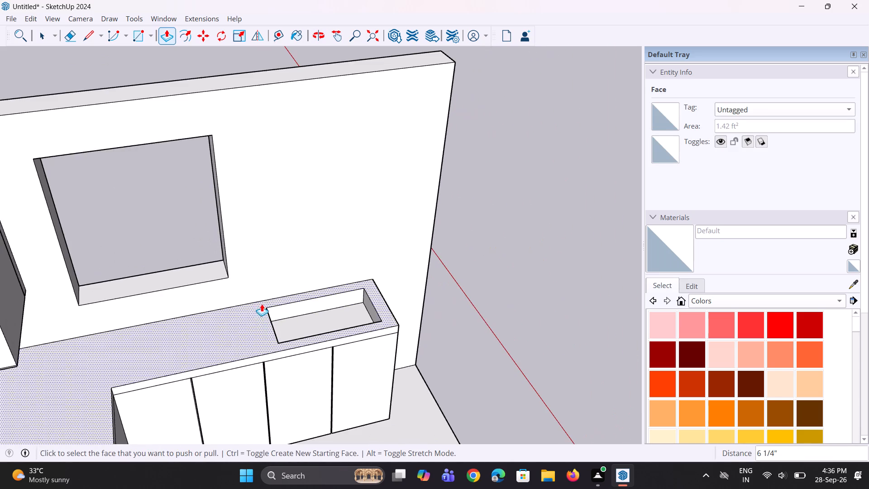
middle_click_drag(259, 301, 258, 260)
scroll(267, 362, "down", 3)
middle_click_drag(265, 361, 247, 341)
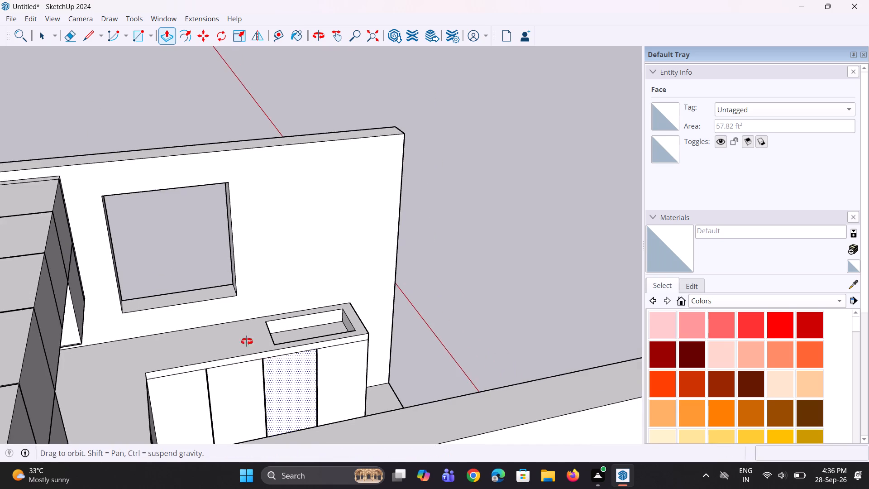
middle_click_drag(247, 341, 200, 301)
Place two vertical guides on the blank side wall, about 1' 11" from the base cabinet's end and about 2' 8" beyond that.
key("space")
key("space")
middle_click_drag(233, 358, 48, 359)
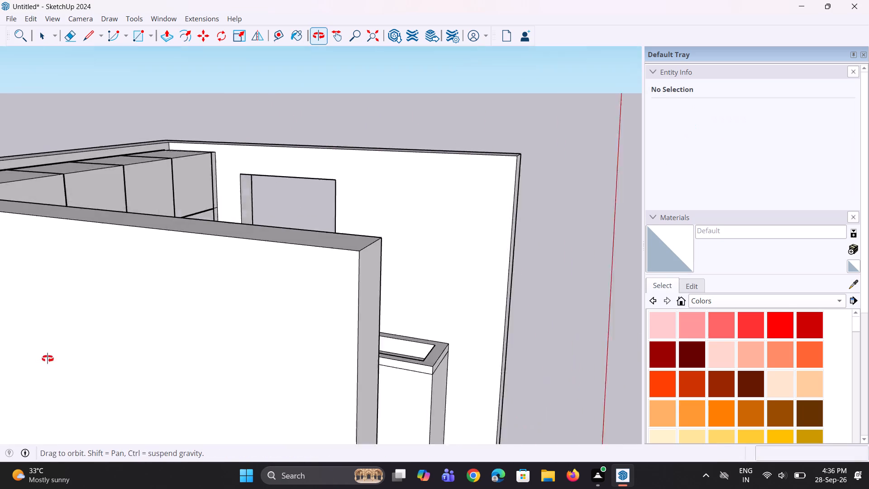
middle_click_drag(48, 359, 0, 303)
scroll(417, 224, "down", 4)
middle_click_drag(404, 234, 67, 313)
scroll(89, 289, "up", 3)
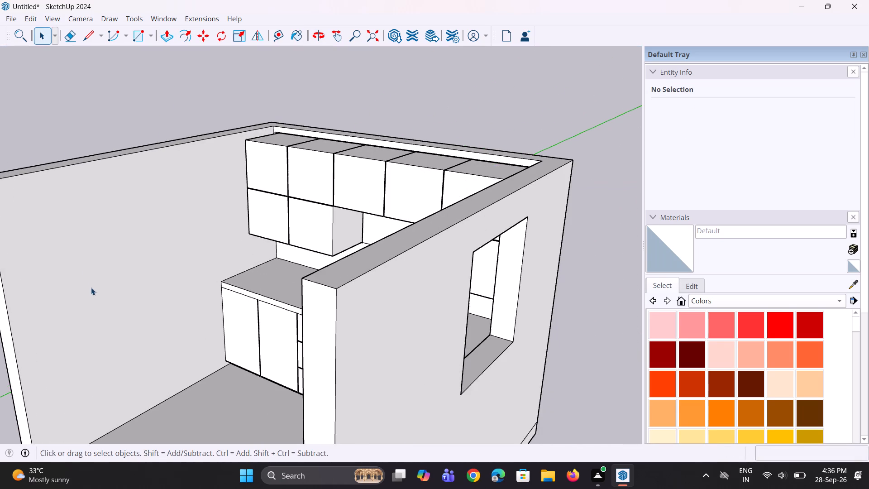
middle_click_drag(102, 309, 96, 317)
scroll(96, 326, "up", 2)
middle_click_drag(96, 326, 97, 326)
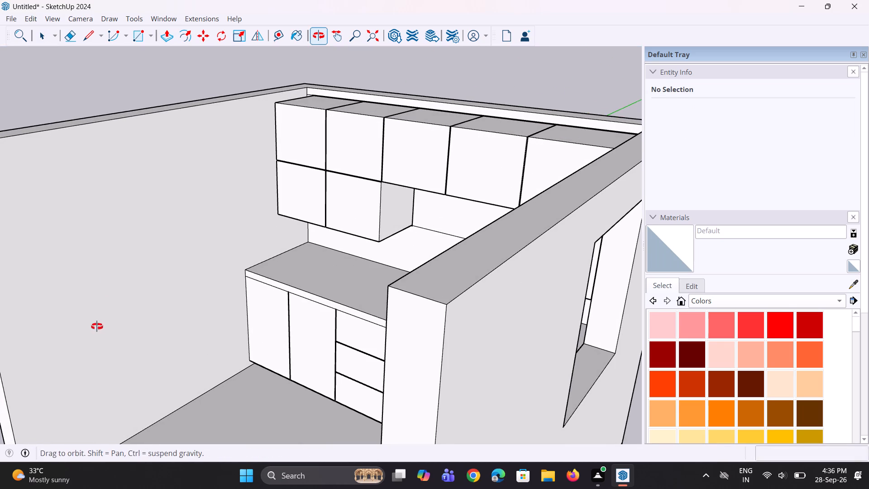
middle_click_drag(97, 326, 98, 333)
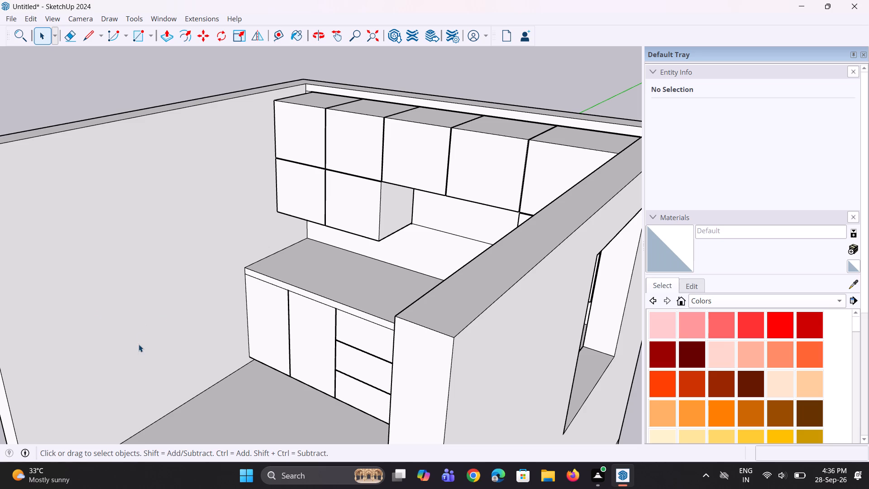
left_click(276, 38)
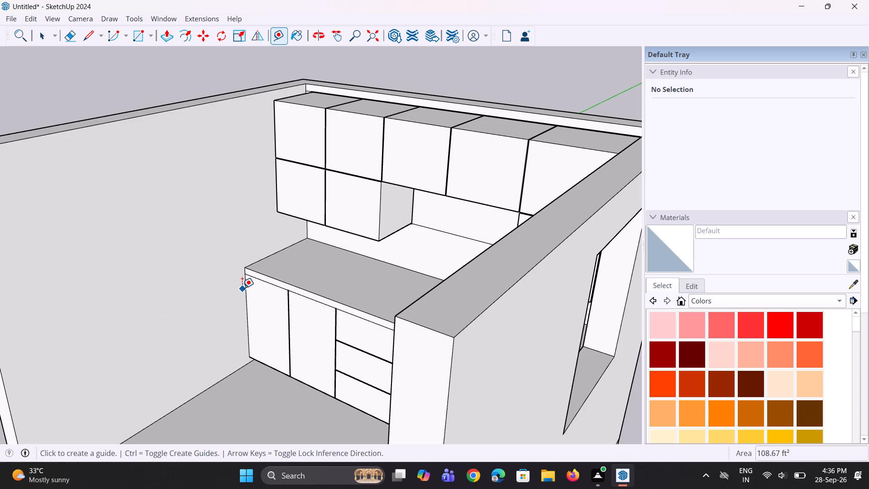
left_click(245, 284)
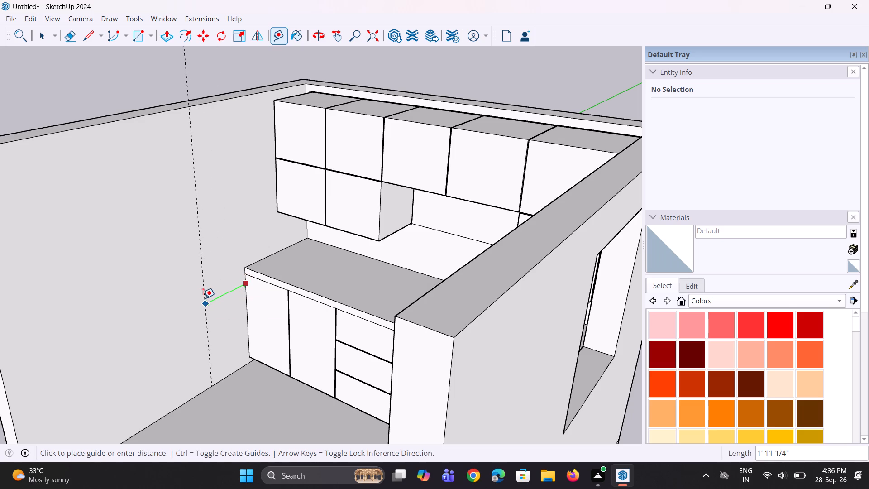
left_click(203, 298)
left_click(205, 280)
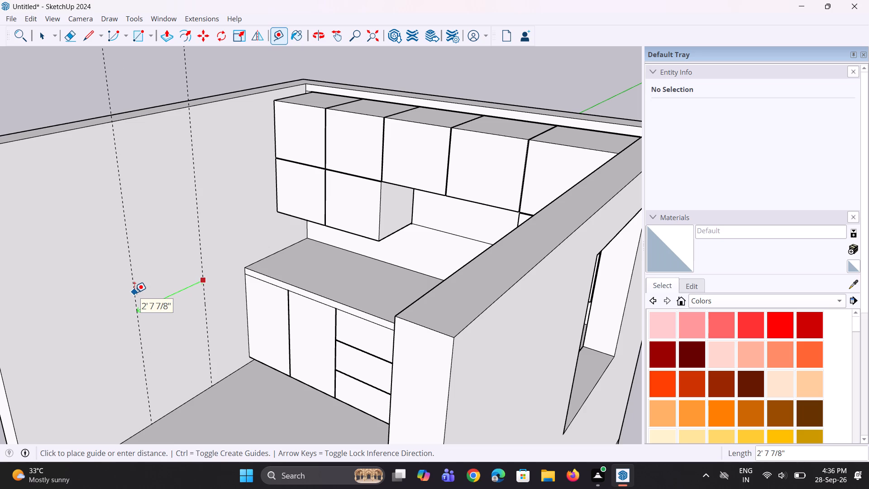
left_click(134, 292)
Place a horizontal guide on the blank side wall about 5' 3" below its top edge, crossing both vertical guides.
scroll(138, 296, "up", 1)
middle_click_drag(138, 296, 172, 310)
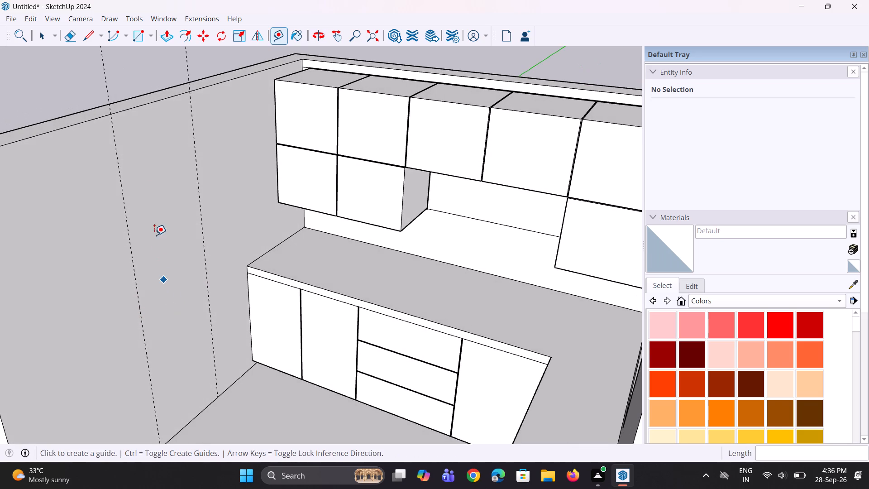
left_click(127, 112)
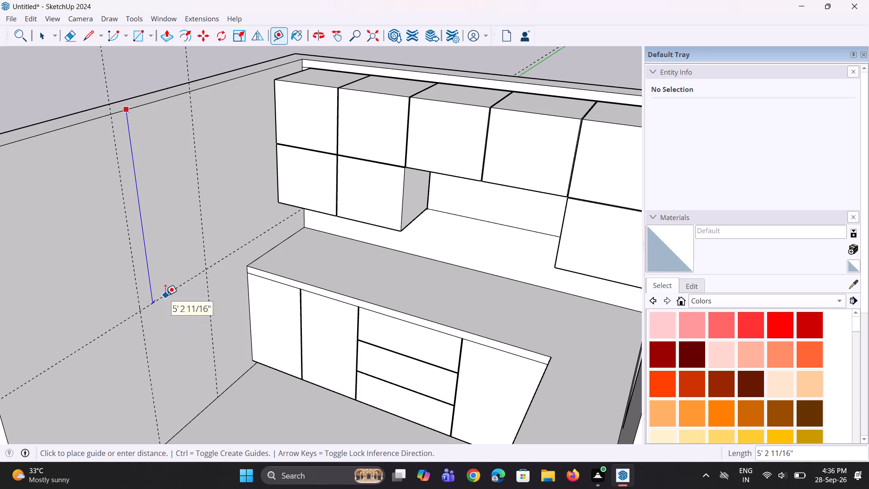
left_click(165, 295)
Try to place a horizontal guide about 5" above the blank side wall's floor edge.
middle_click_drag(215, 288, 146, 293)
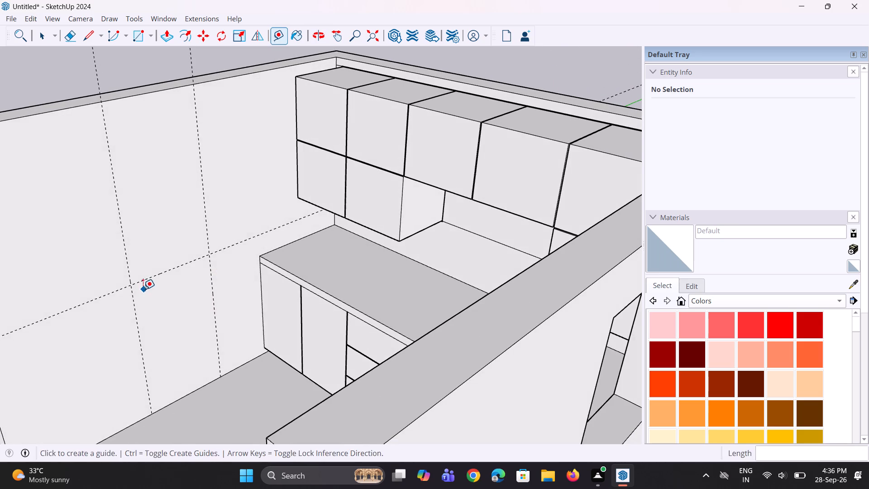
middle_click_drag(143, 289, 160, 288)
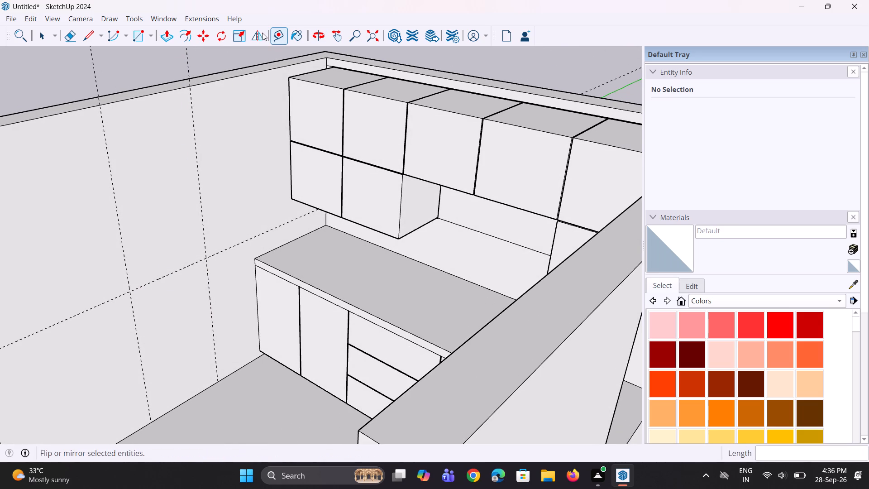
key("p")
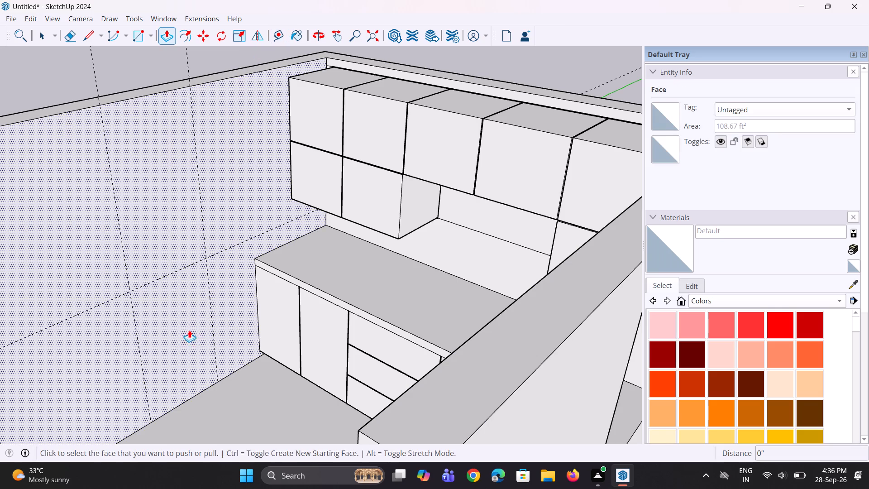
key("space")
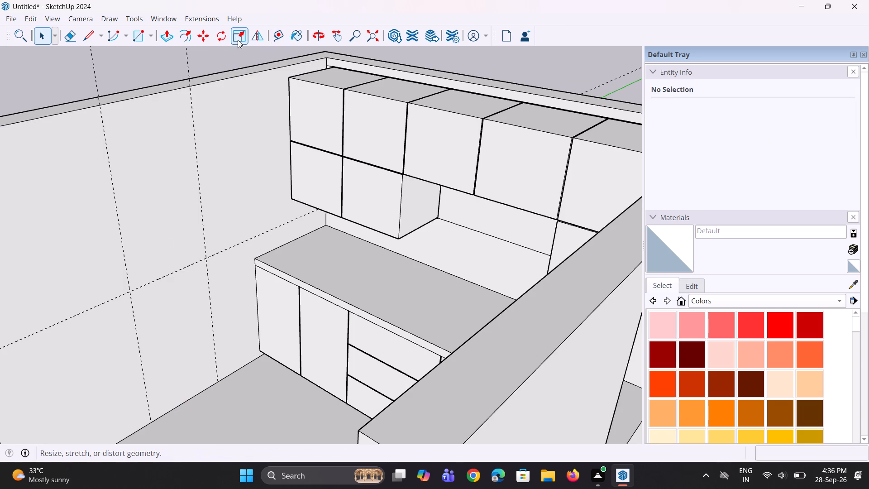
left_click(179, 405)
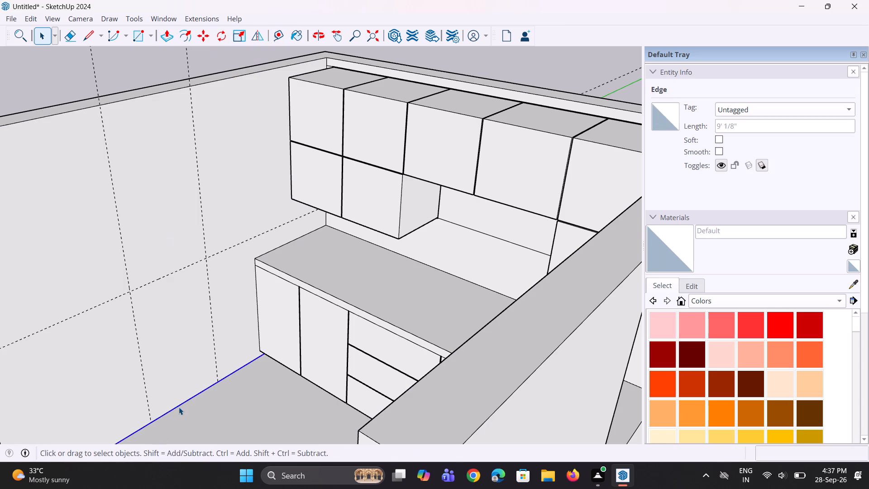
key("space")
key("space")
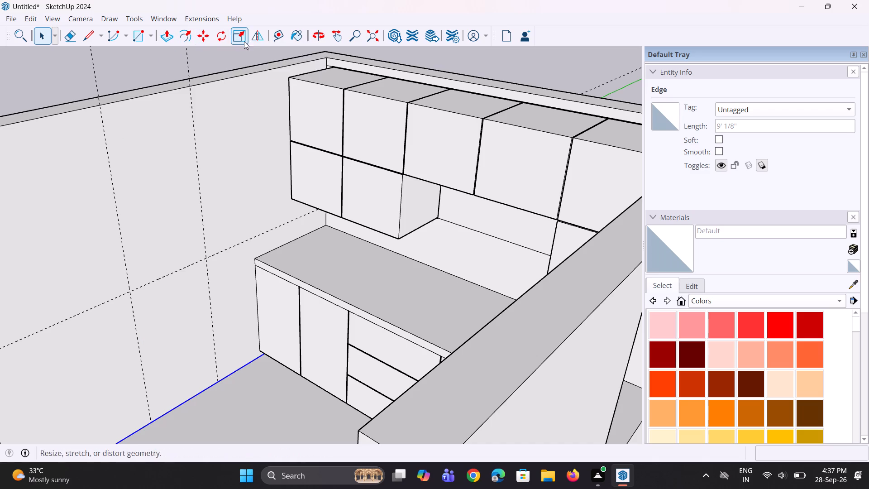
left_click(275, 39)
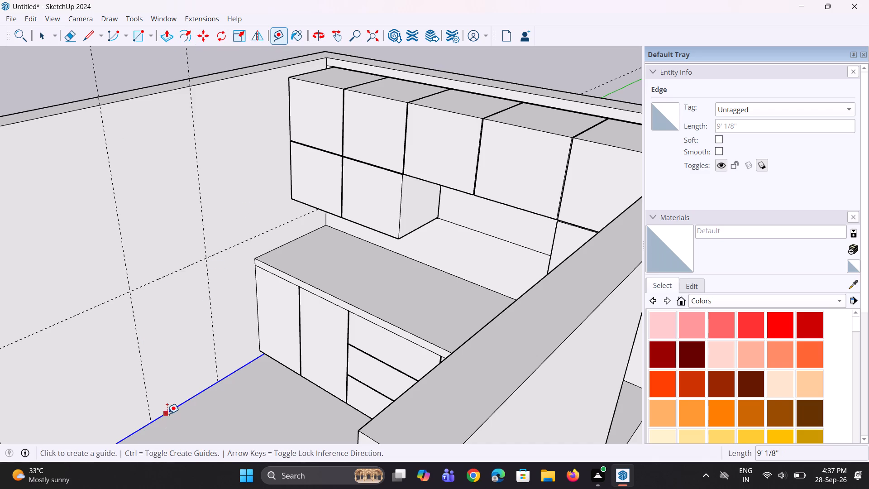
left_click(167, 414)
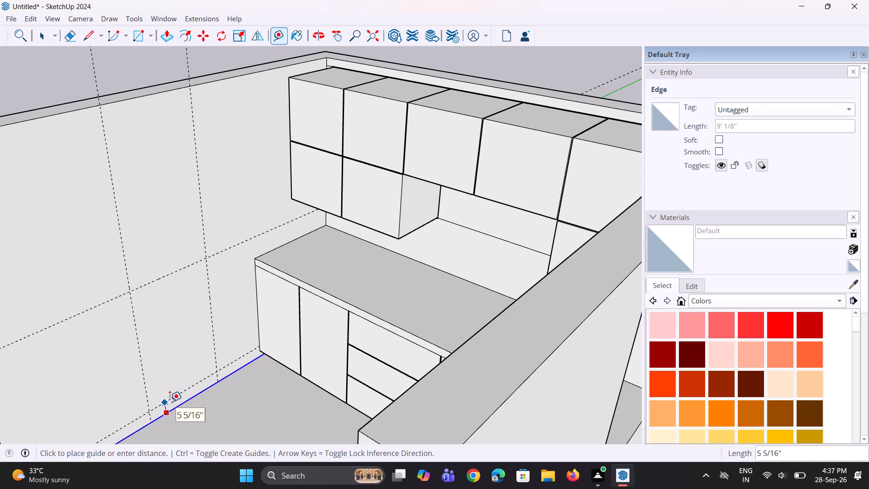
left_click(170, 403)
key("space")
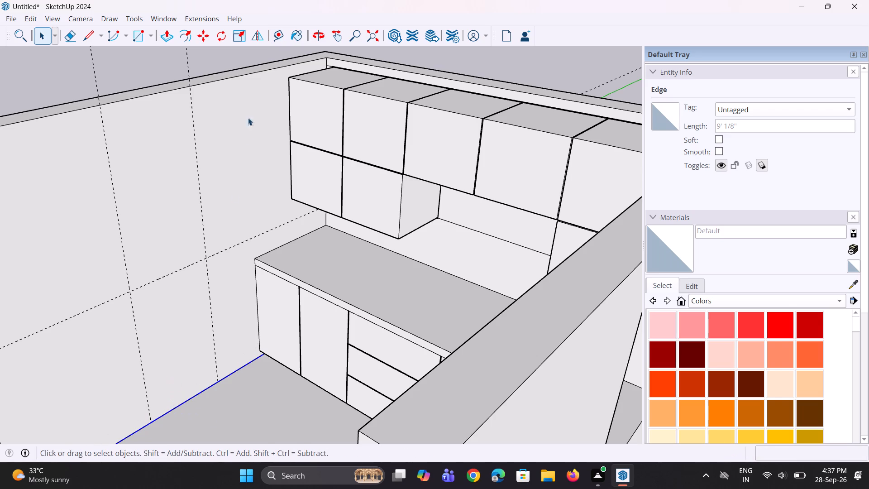
Place a horizontal guide on the blank side wall just above and parallel to its floor edge.
left_click_drag(278, 40, 279, 44)
scroll(111, 467, "up", 5)
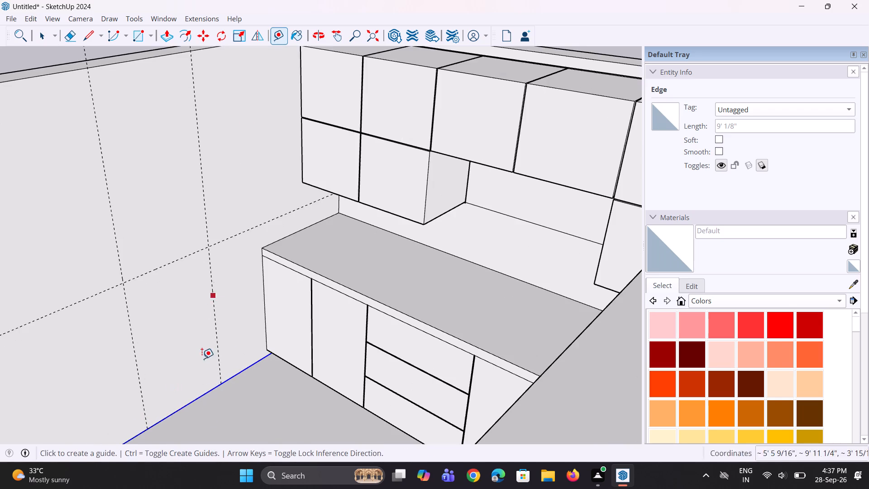
scroll(201, 370, "up", 7)
left_click(211, 408)
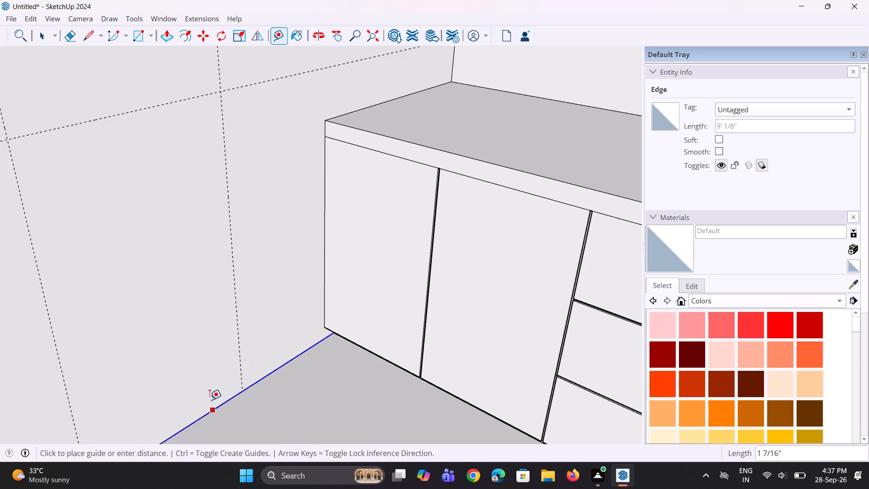
left_click(208, 395)
key("space")
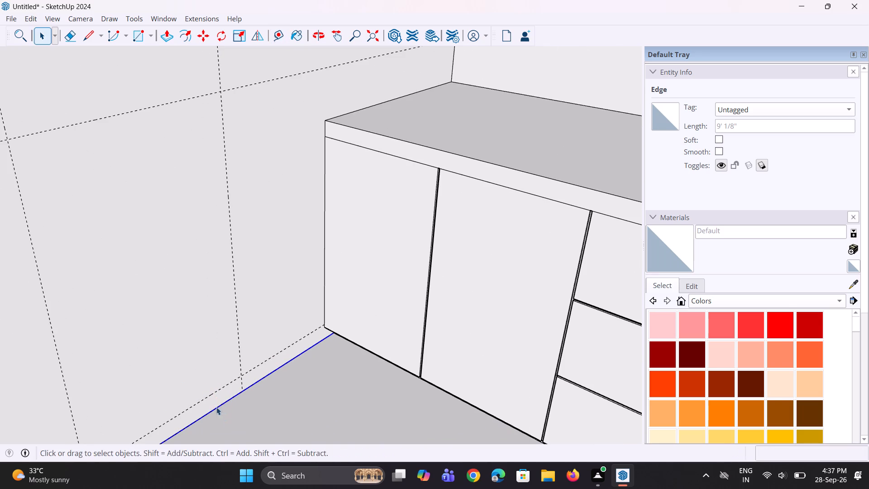
Draw a rectangle about 4' 6" high by 2' 8" wide on the blank side wall, bounded by the four guides.
key("r")
scroll(181, 350, "down", 5)
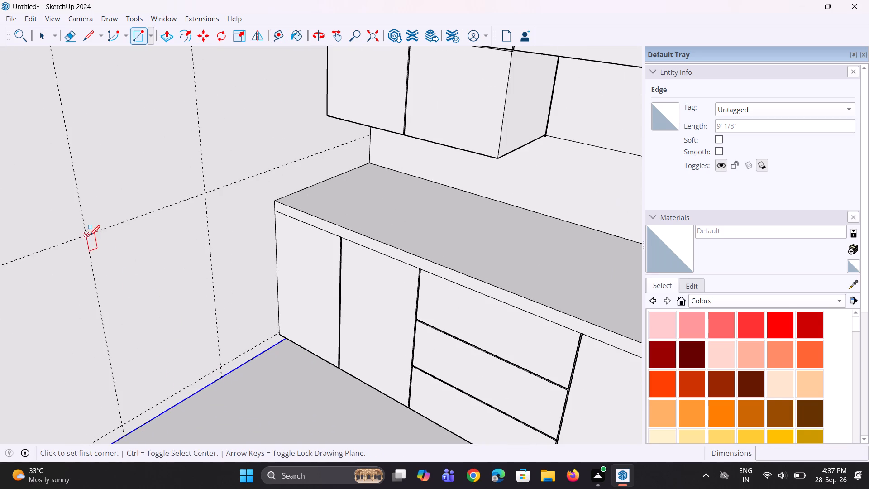
left_click_drag(90, 235, 225, 364)
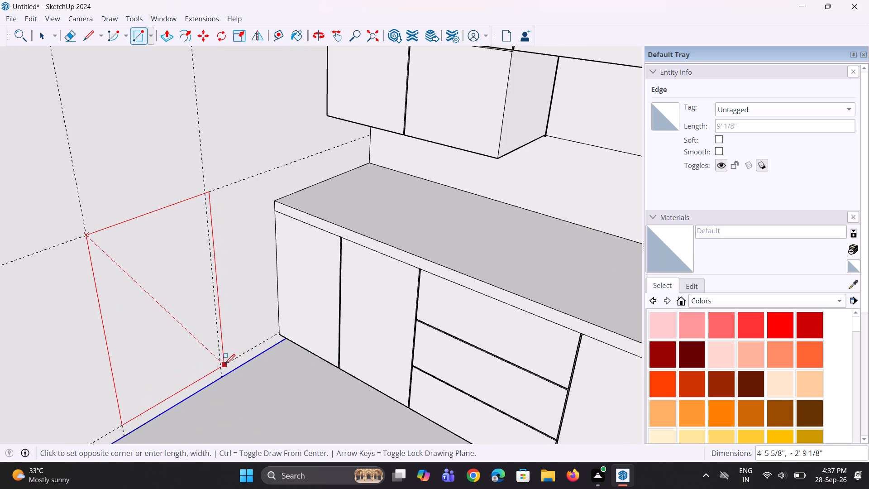
left_click_drag(225, 364, 223, 365)
middle_click_drag(166, 361, 180, 363)
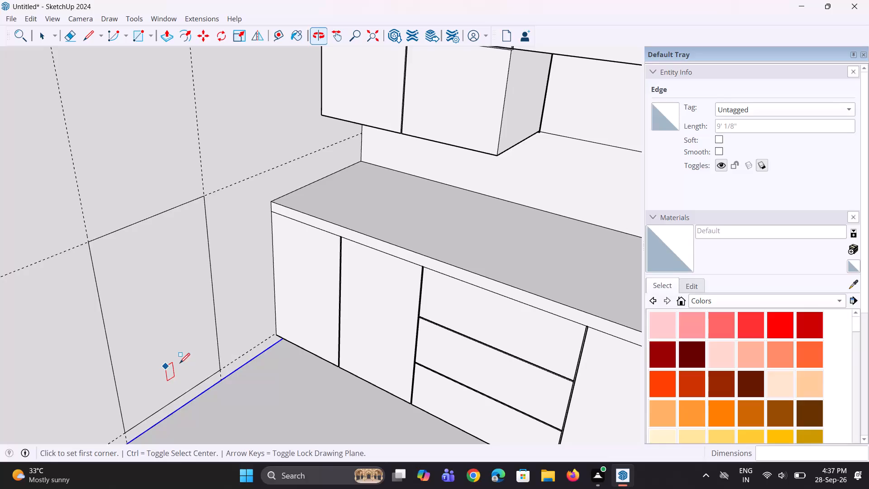
key("space")
Extrude the rectangle on the side wall 2' into the room as a solid block.
key("p")
left_click(159, 353)
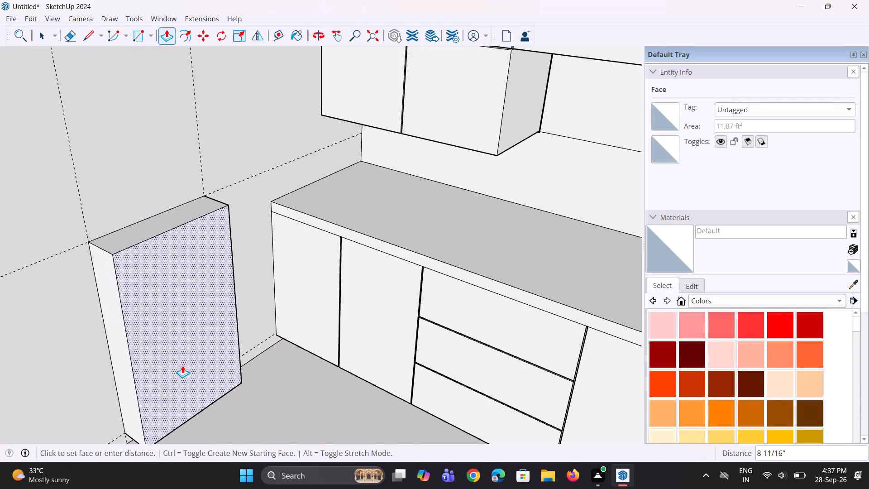
key("2")
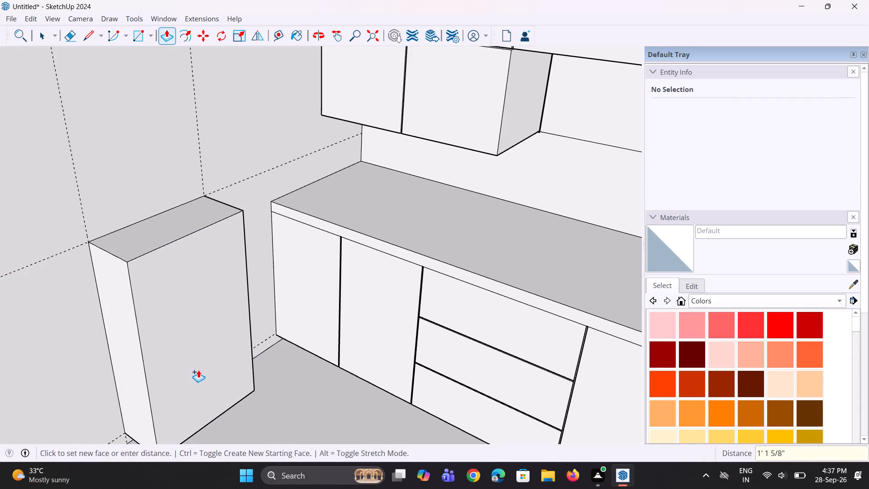
key("2")
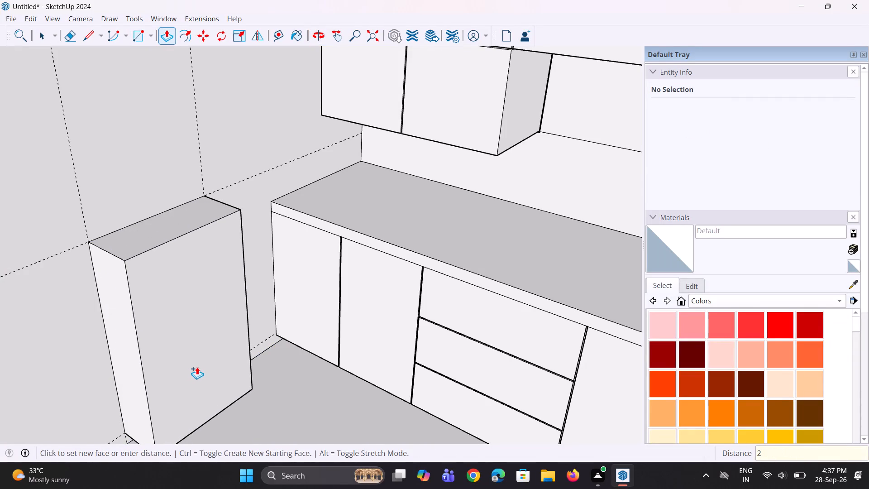
key("apostrophe")
key("Return")
Inspect the new block's depth and position relative to the base cabinets from several sides.
middle_click_drag(168, 345, 178, 345)
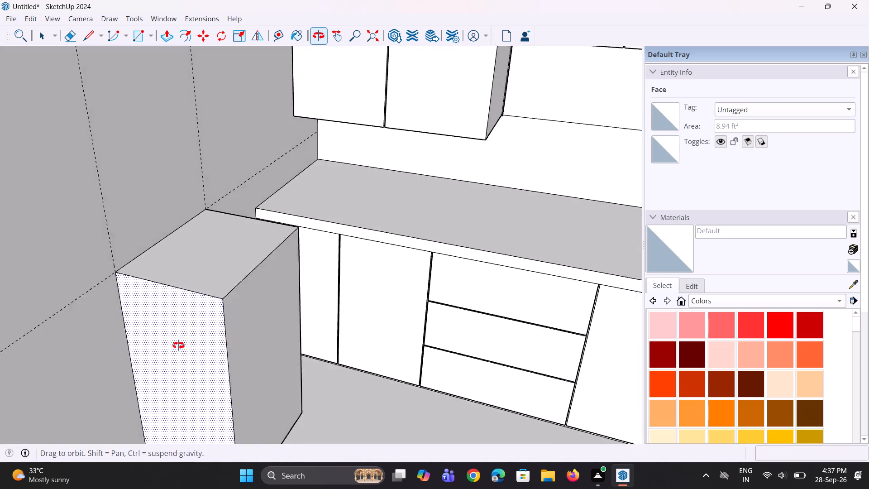
middle_click_drag(178, 345, 177, 345)
scroll(176, 340, "down", 6)
middle_click_drag(179, 331, 90, 364)
scroll(223, 308, "up", 2)
middle_click_drag(172, 317, 93, 336)
scroll(396, 298, "up", 2)
middle_click_drag(243, 292, 286, 307)
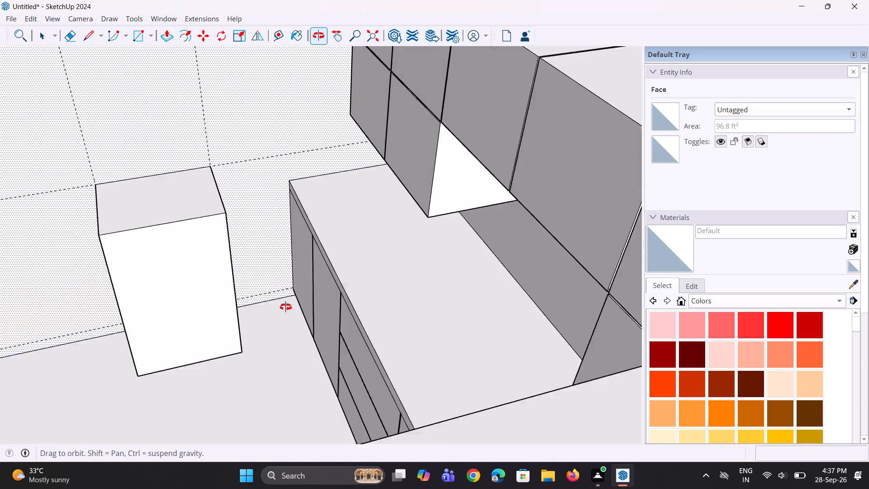
middle_click_drag(286, 307, 334, 296)
scroll(167, 414, "up", 3)
middle_click_drag(158, 340, 187, 275)
scroll(164, 317, "up", 1)
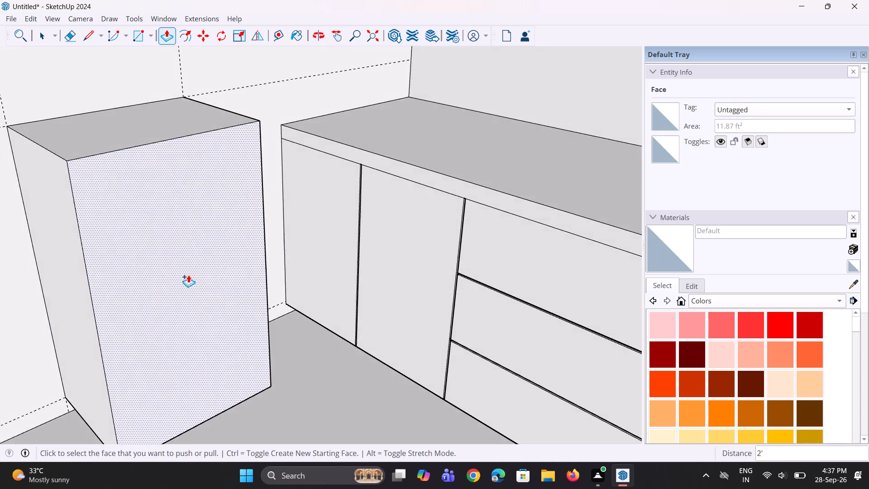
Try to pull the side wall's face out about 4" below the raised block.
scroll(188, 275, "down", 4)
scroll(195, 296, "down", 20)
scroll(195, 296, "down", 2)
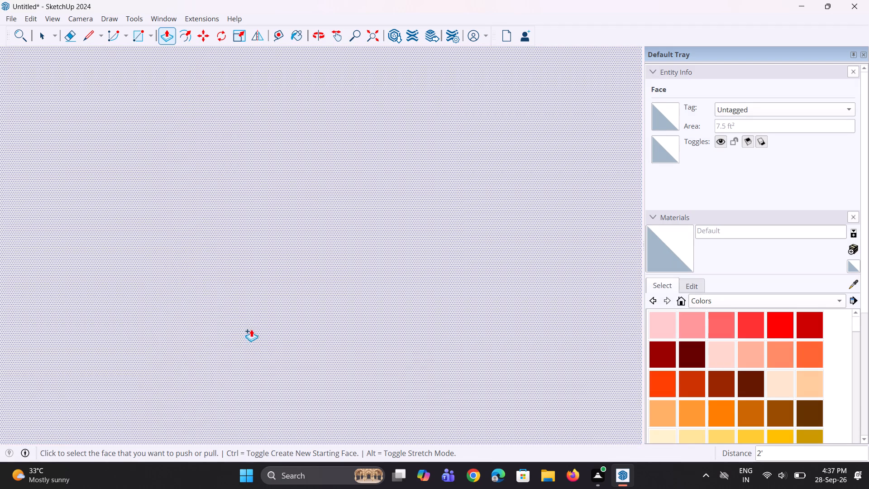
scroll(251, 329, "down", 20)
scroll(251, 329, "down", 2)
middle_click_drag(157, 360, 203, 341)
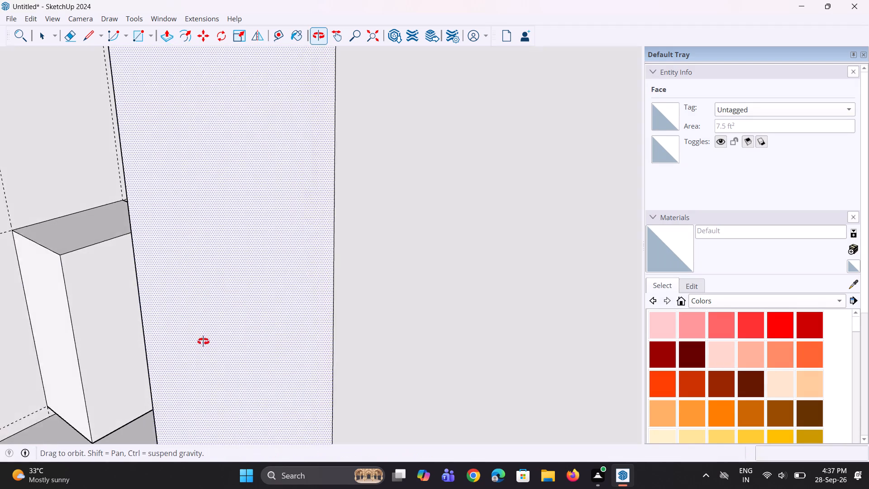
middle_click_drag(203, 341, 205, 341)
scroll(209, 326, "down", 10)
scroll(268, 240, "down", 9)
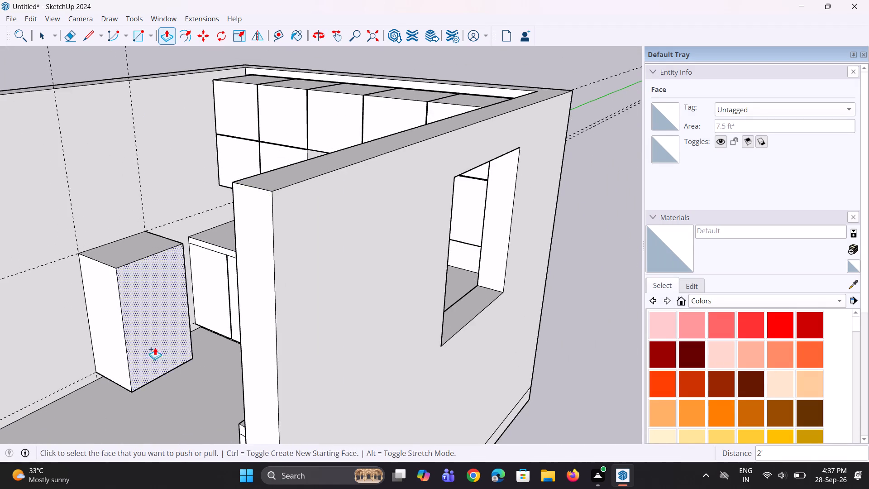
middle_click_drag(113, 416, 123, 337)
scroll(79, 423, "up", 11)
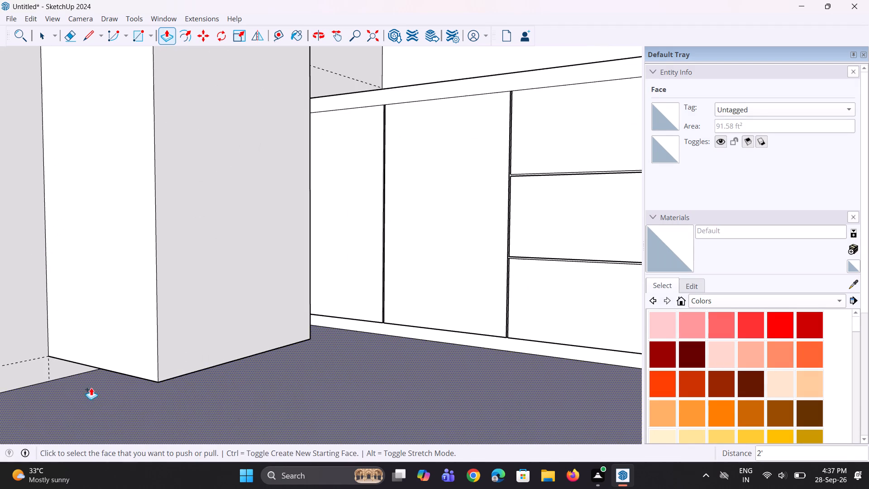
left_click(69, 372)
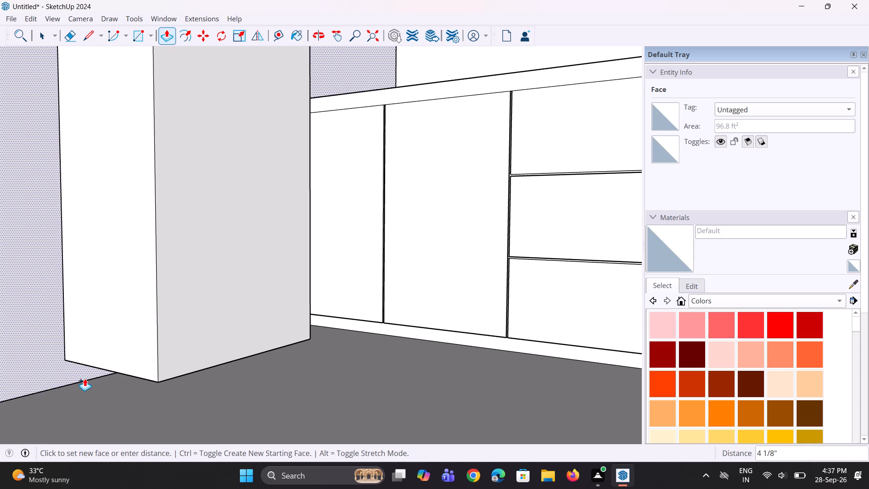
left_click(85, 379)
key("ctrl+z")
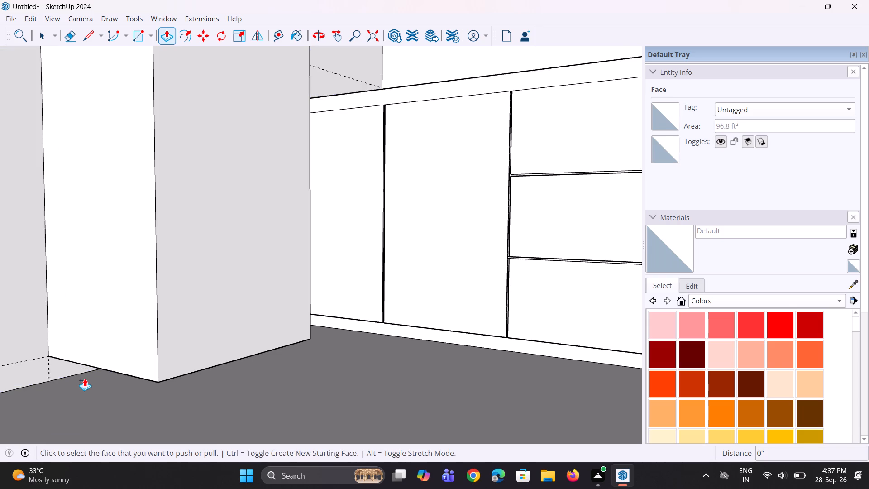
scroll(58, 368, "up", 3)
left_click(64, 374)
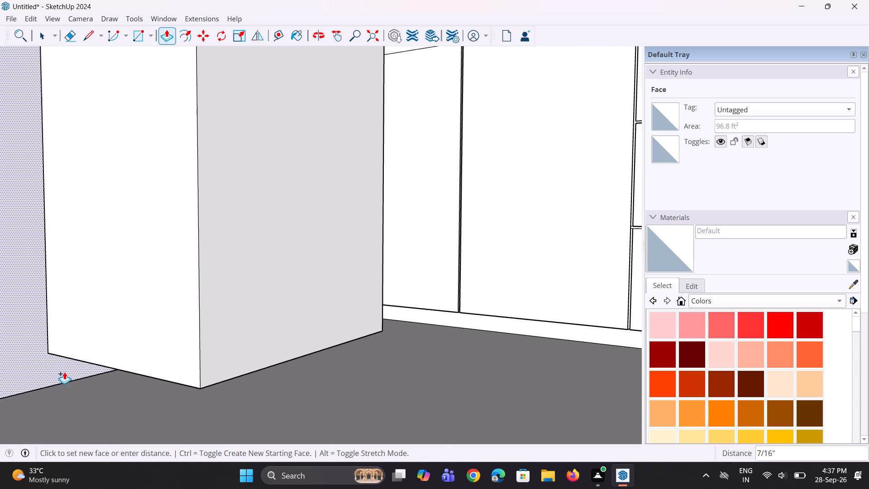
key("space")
Draw two vertical lines about 3 11/16" long on the side wall, joining the block's rear bottom corners to the floor edge.
type("l")
middle_click_drag(102, 385, 66, 309)
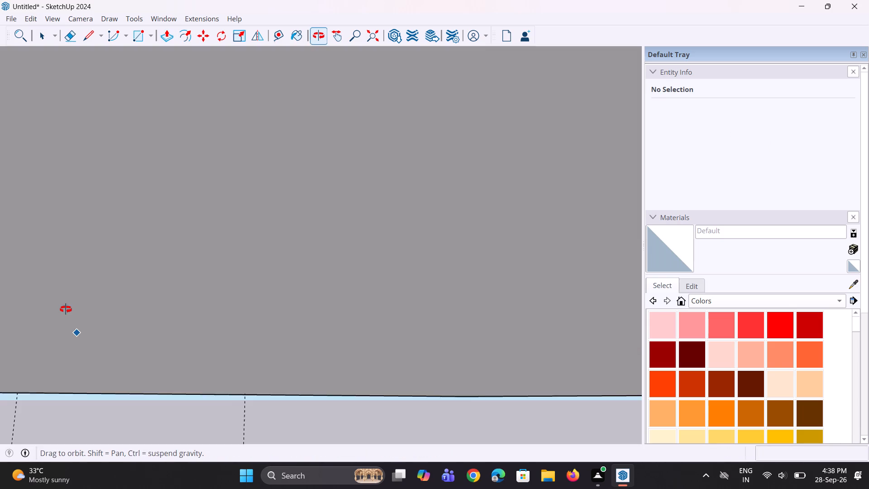
middle_click_drag(66, 309, 61, 332)
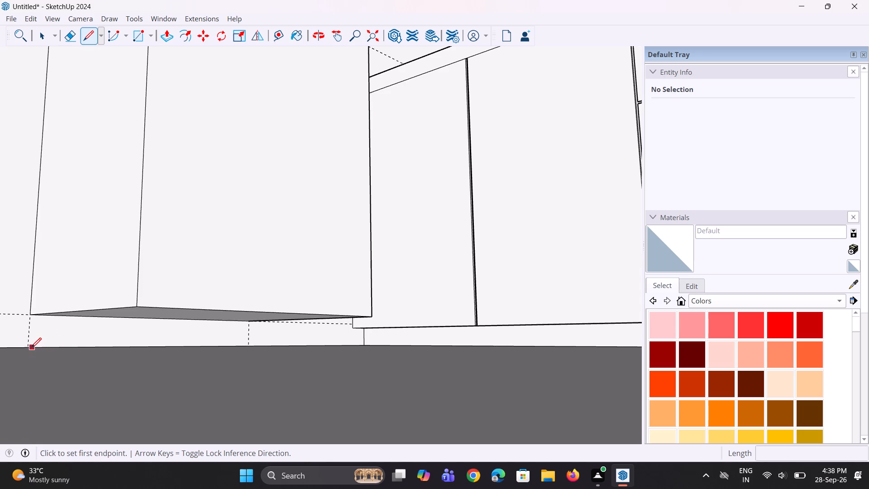
left_click(31, 348)
left_click(32, 317)
key("space")
key("p")
scroll(258, 329, "up", 2)
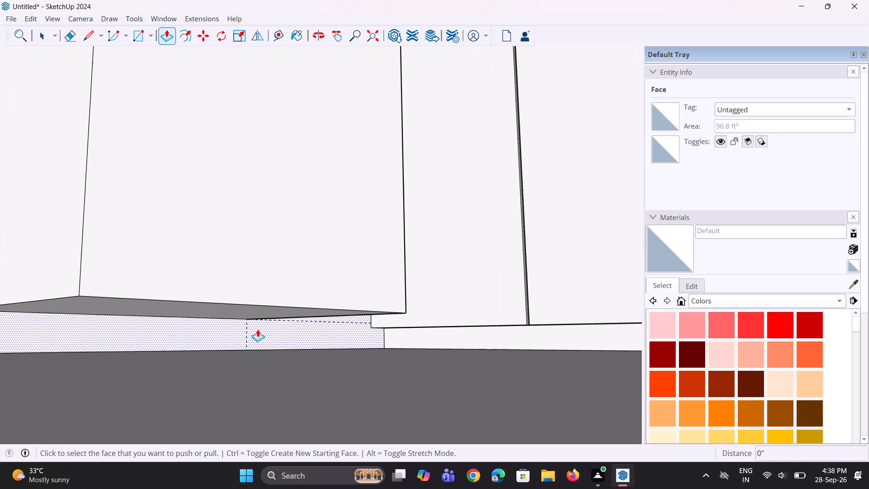
key("space")
type("l")
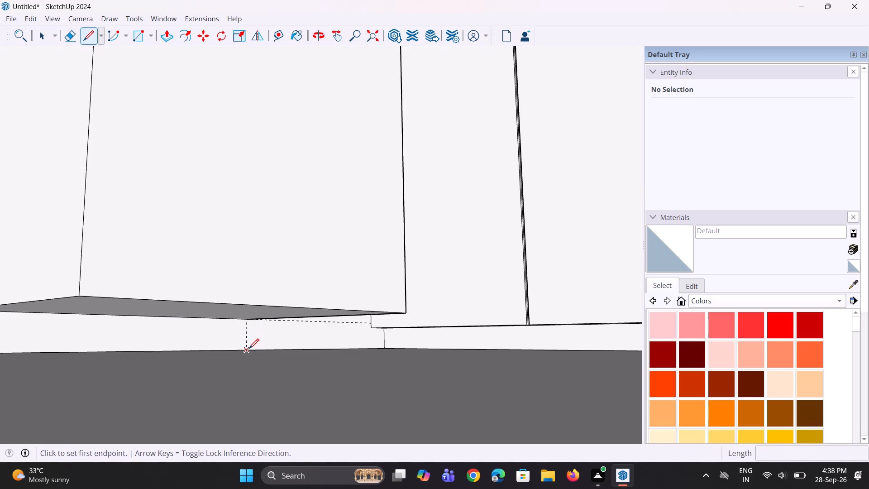
left_click(249, 349)
left_click(245, 324)
Extrude the wall strip under the block 2' so it is flush with the block's front face.
key("space")
key("p")
left_click(188, 336)
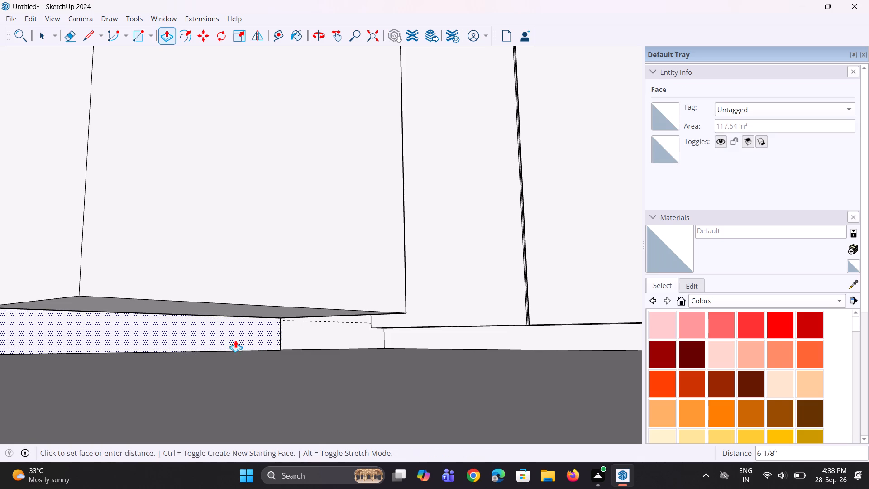
left_click(287, 289)
Recess the front of the base strip under the block by 2" as a toe kick.
middle_click_drag(159, 321, 184, 359)
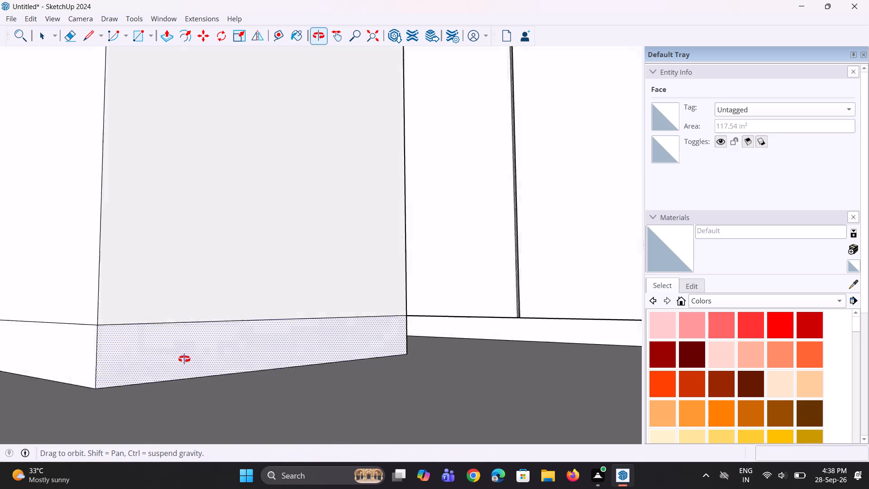
middle_click_drag(184, 359, 251, 380)
scroll(263, 364, "down", 10)
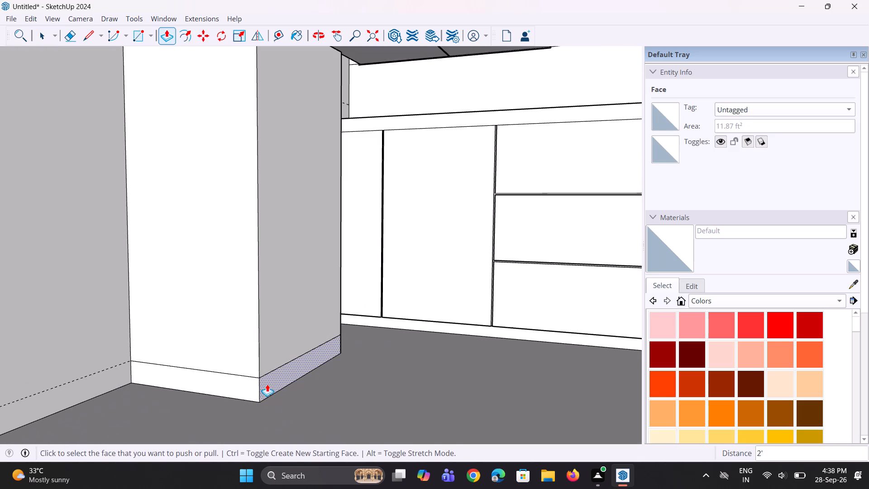
left_click(266, 391)
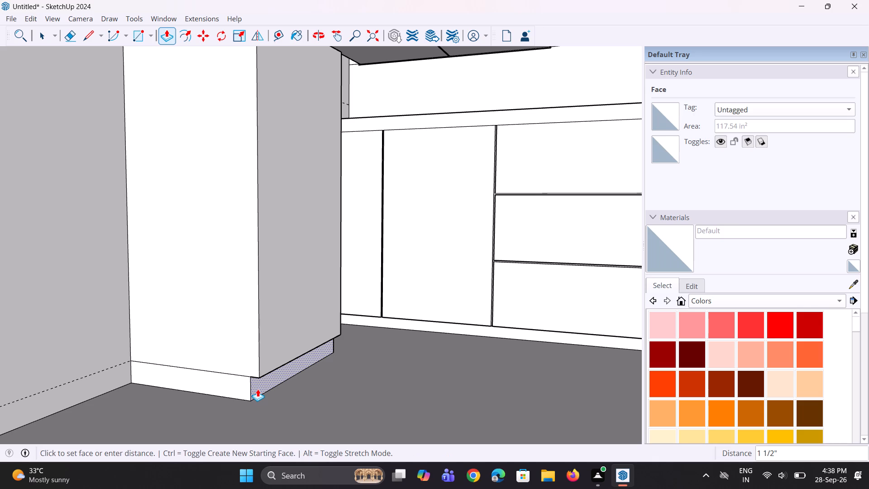
left_click(254, 388)
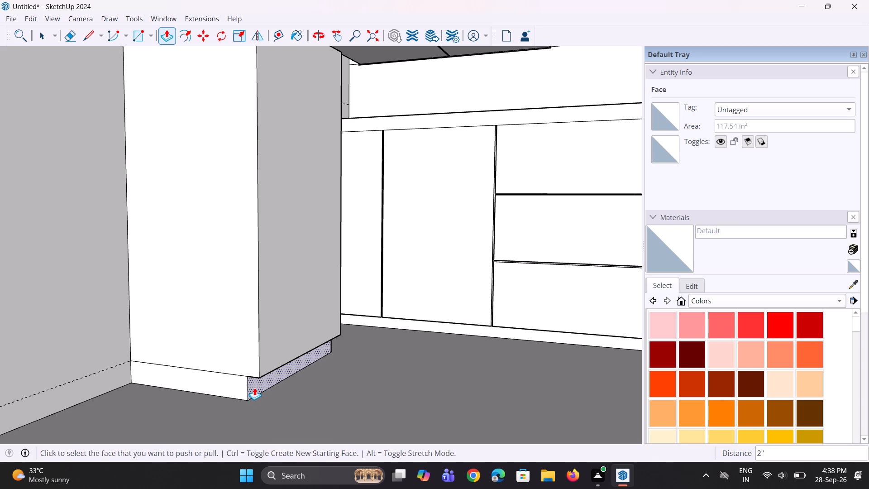
key("space")
key("space")
Lower the top face of the side-wall block by about 4 9/16".
scroll(254, 380, "down", 1)
middle_click_drag(254, 380, 225, 418)
scroll(228, 401, "down", 3)
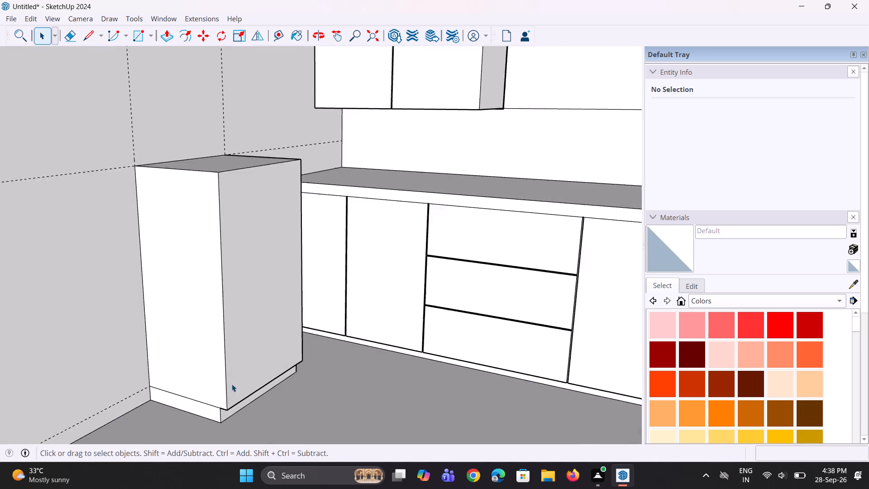
scroll(232, 384, "down", 2)
middle_click_drag(282, 300, 231, 393)
middle_click_drag(211, 241, 150, 248)
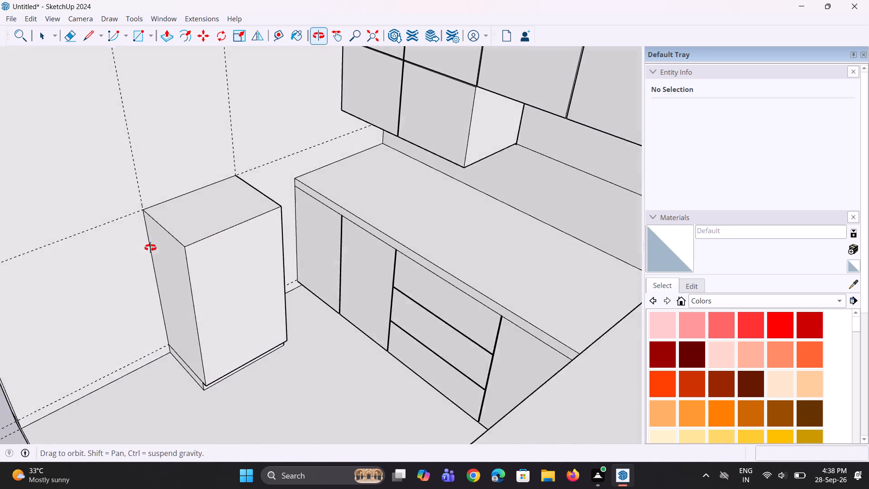
middle_click_drag(150, 248, 148, 248)
key("p")
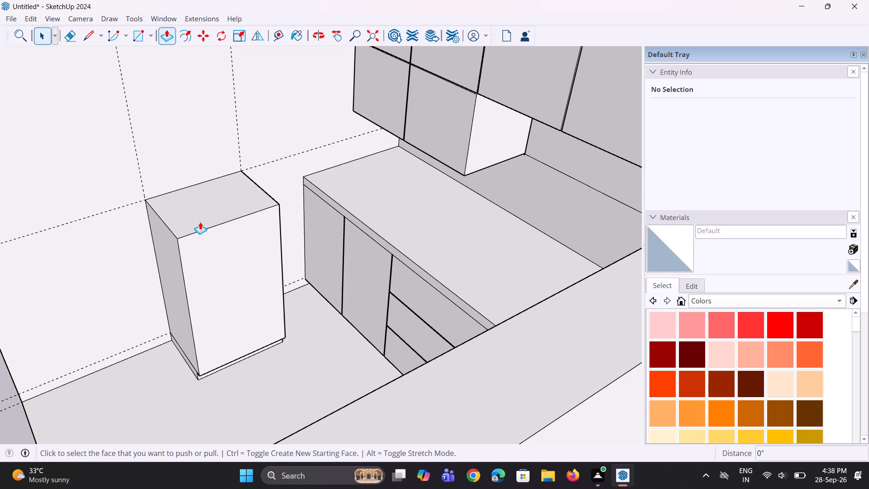
left_click(202, 216)
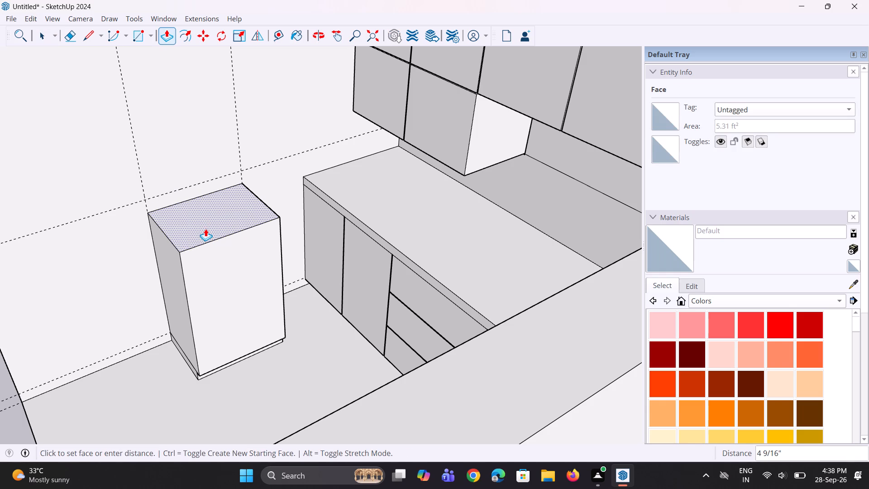
left_click(205, 229)
Extend the countertop's front edge above the drawer run outward by 3".
middle_click(181, 255)
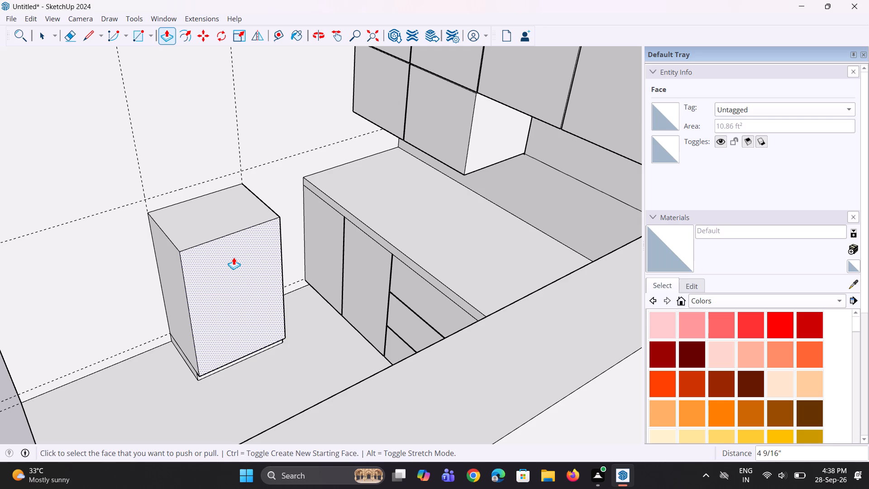
middle_click_drag(219, 313, 316, 318)
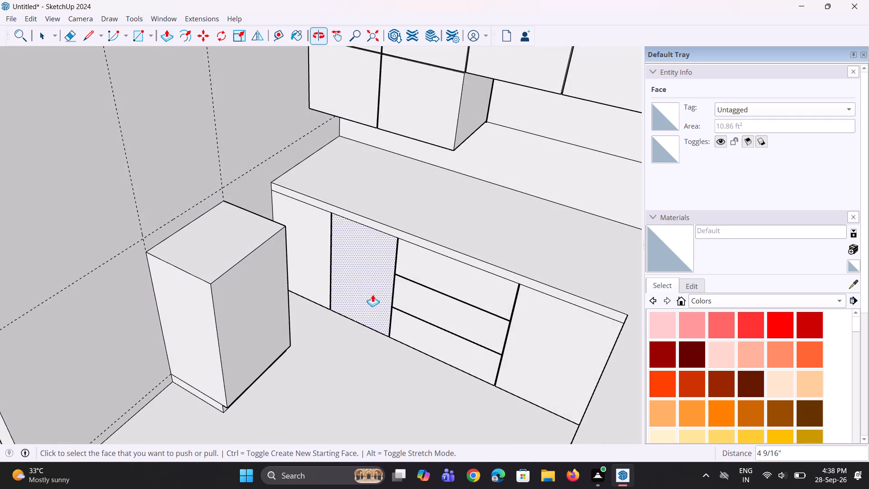
scroll(395, 283, "up", 2)
left_click(451, 240)
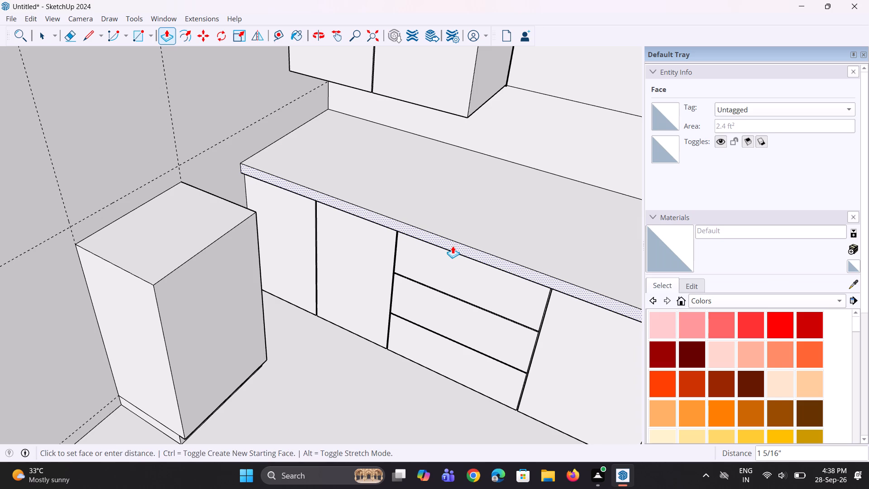
type("3\"")
key("Return")
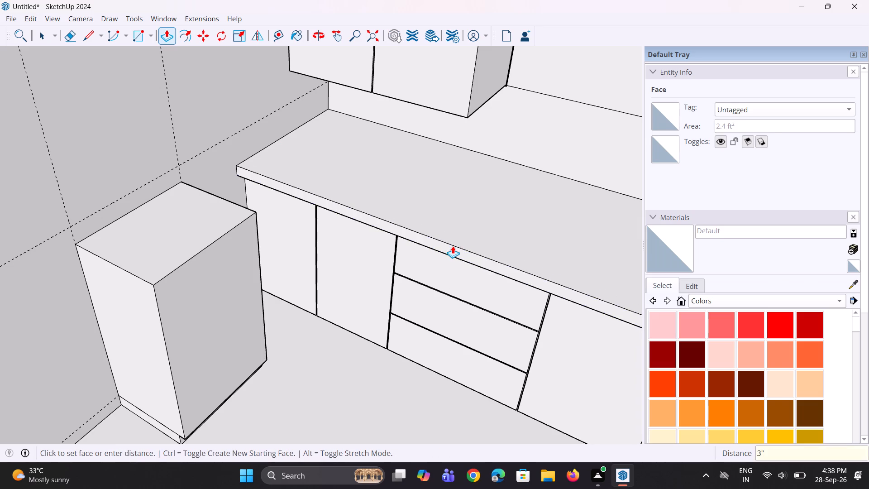
Extend the countertop's front edge above the window-wall cabinet run outward by 3".
middle_click_drag(431, 256, 492, 256)
scroll(370, 233, "down", 3)
middle_click_drag(365, 245, 509, 297)
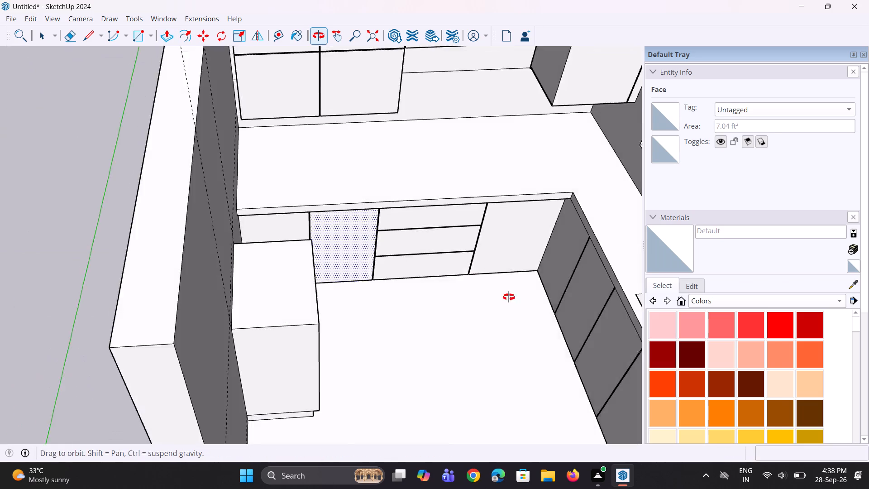
middle_click_drag(509, 297, 554, 298)
scroll(549, 176, "up", 6)
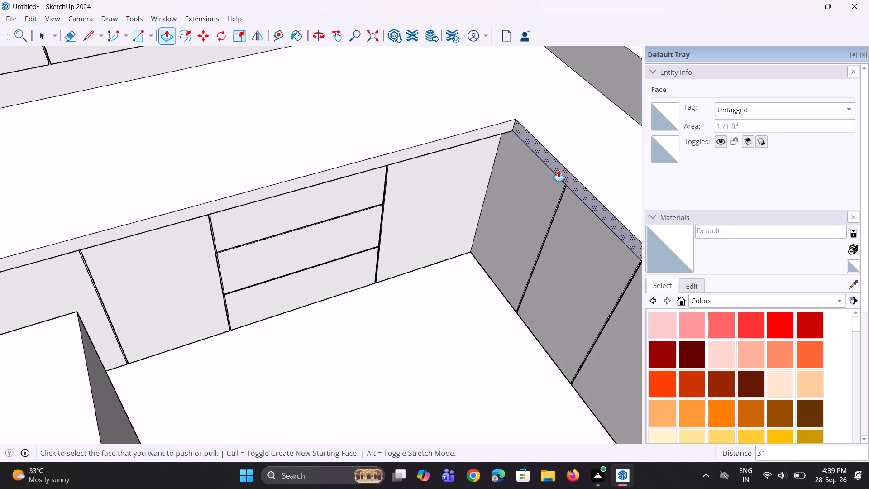
left_click(559, 170)
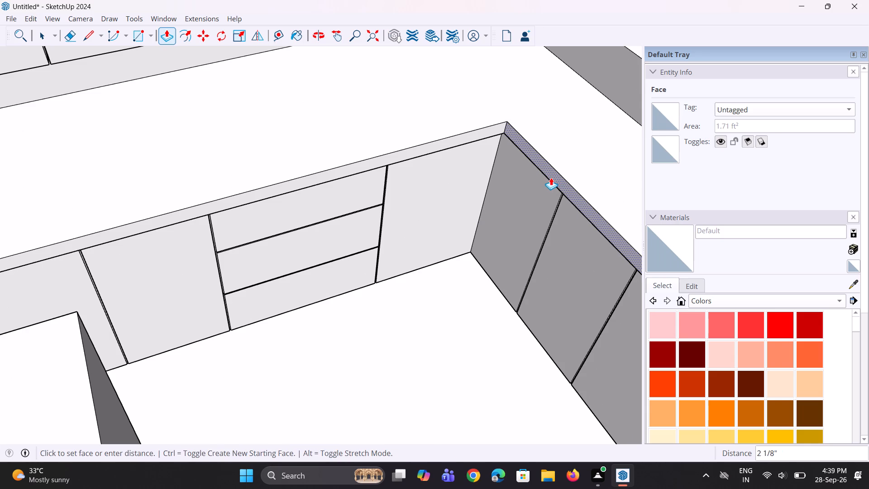
type("3\"")
key("Return")
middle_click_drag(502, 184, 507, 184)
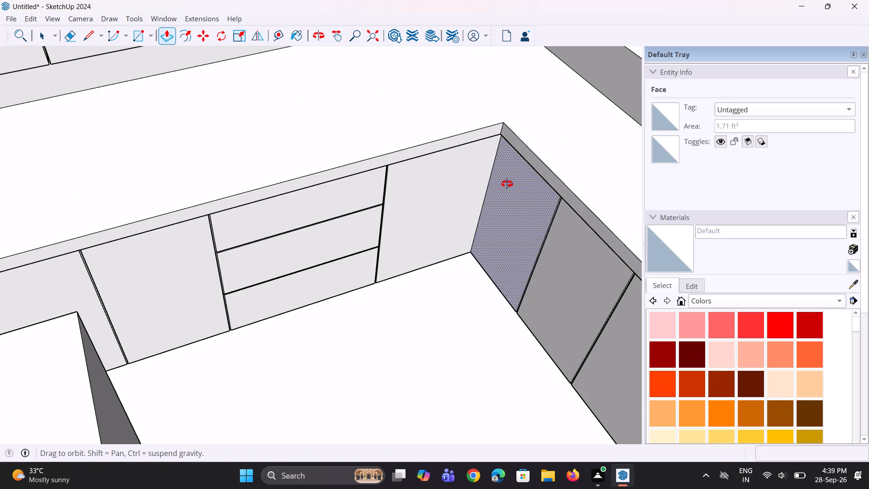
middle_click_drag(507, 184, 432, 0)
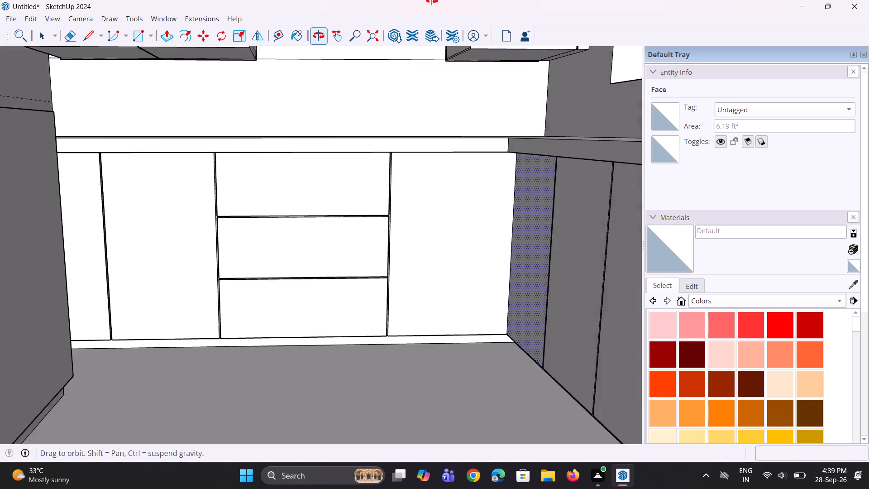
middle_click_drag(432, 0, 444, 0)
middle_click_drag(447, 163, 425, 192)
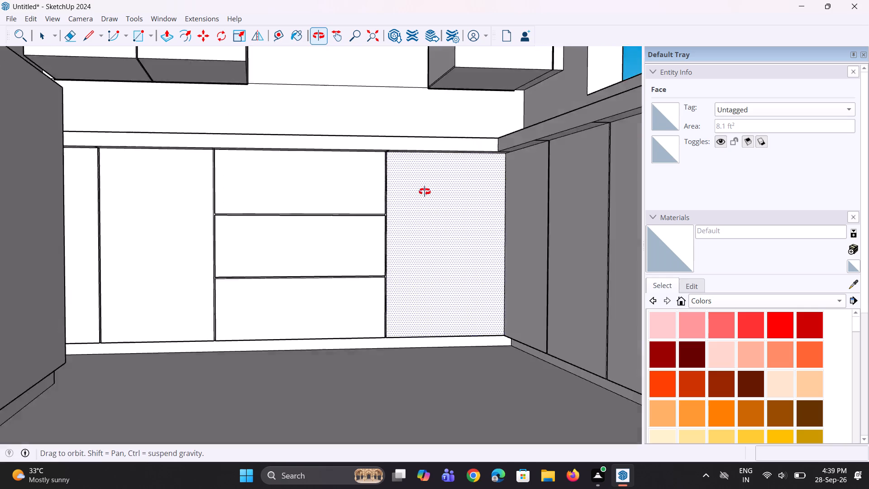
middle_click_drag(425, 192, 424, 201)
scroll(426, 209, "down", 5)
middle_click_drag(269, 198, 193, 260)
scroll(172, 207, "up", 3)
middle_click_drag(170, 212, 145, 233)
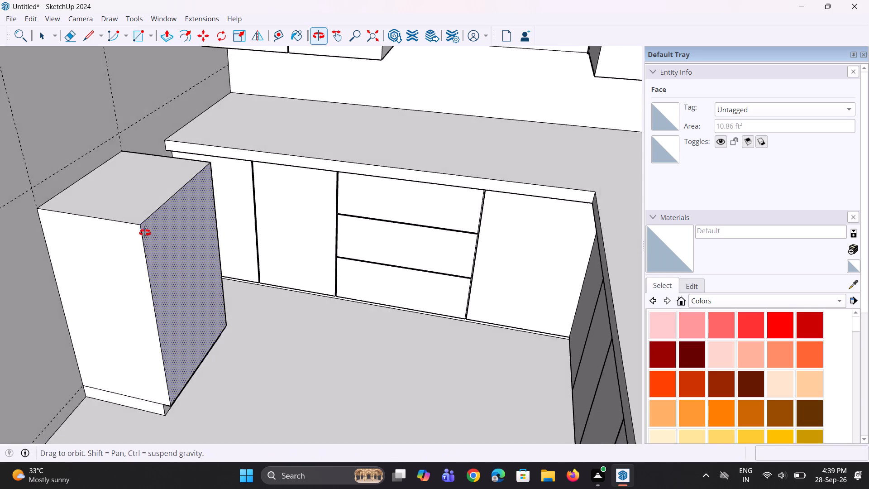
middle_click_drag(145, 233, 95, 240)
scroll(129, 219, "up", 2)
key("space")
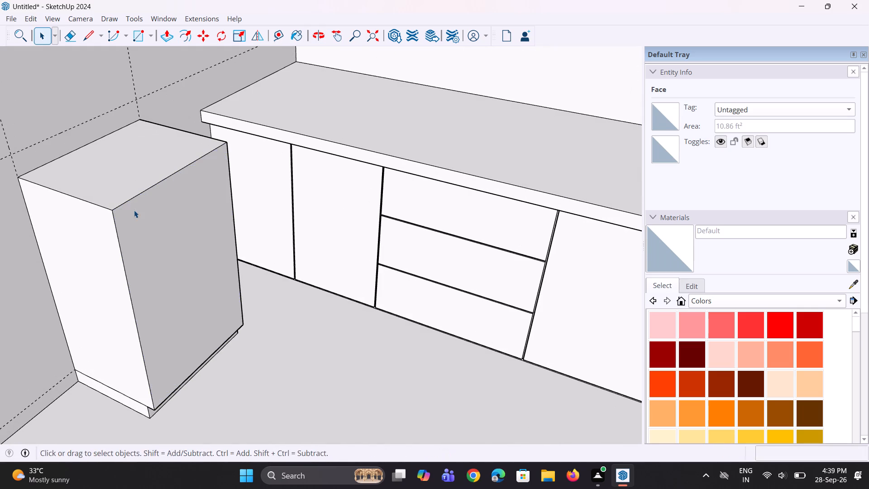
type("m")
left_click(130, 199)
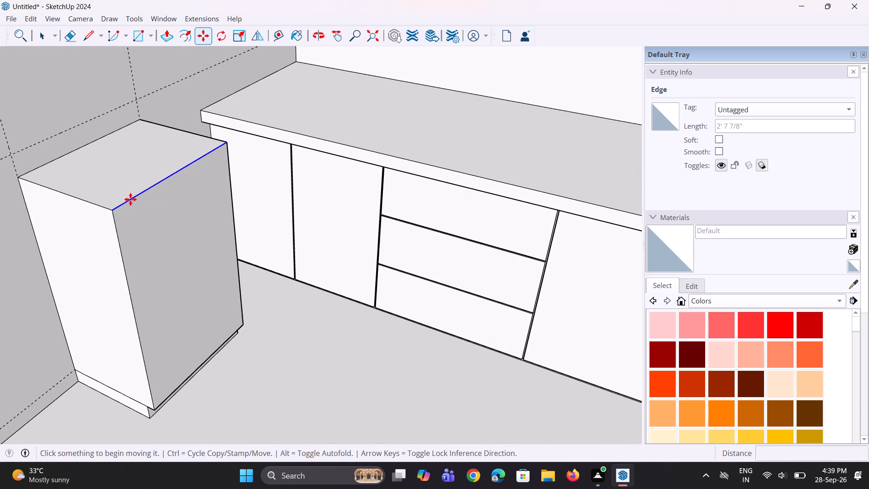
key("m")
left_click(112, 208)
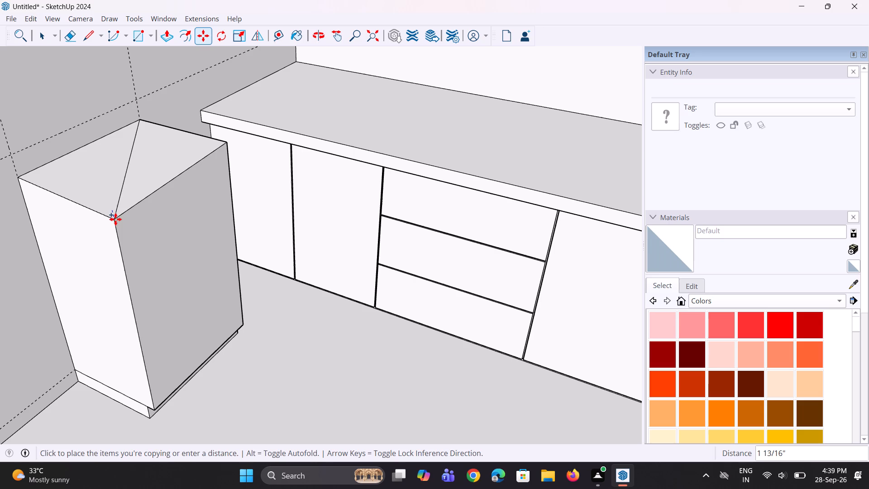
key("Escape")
Copy the top front edge of the side-wall block 3" straight down its front face.
key("space")
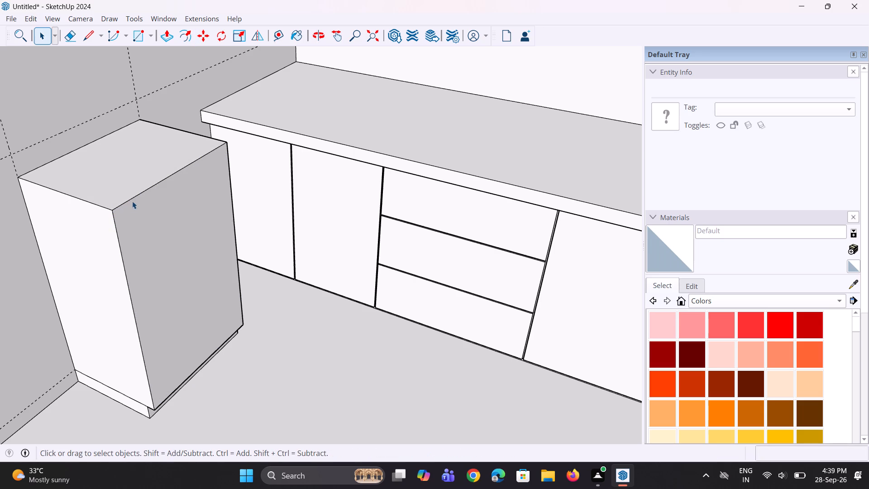
left_click(134, 198)
key("m")
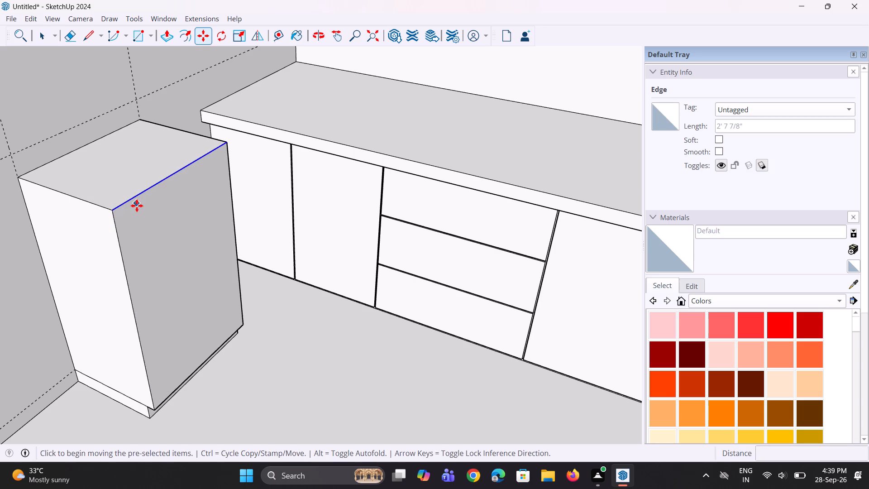
left_click(116, 211)
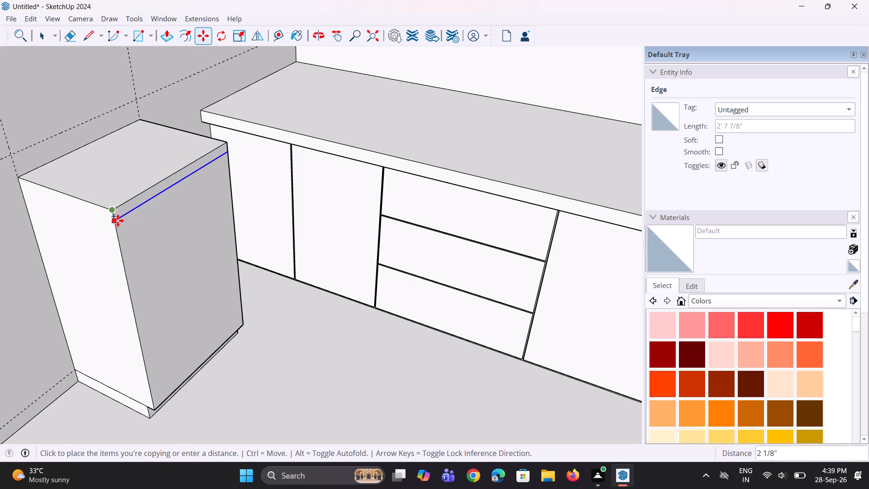
type("3\"")
key("Return")
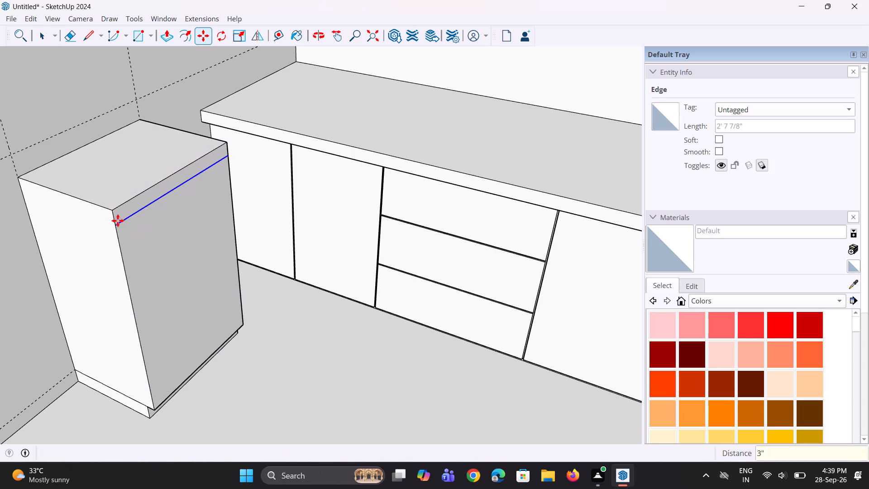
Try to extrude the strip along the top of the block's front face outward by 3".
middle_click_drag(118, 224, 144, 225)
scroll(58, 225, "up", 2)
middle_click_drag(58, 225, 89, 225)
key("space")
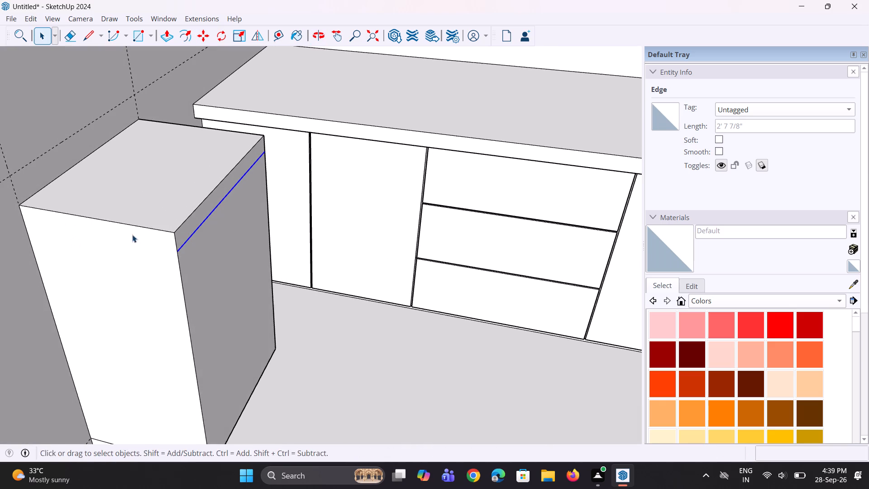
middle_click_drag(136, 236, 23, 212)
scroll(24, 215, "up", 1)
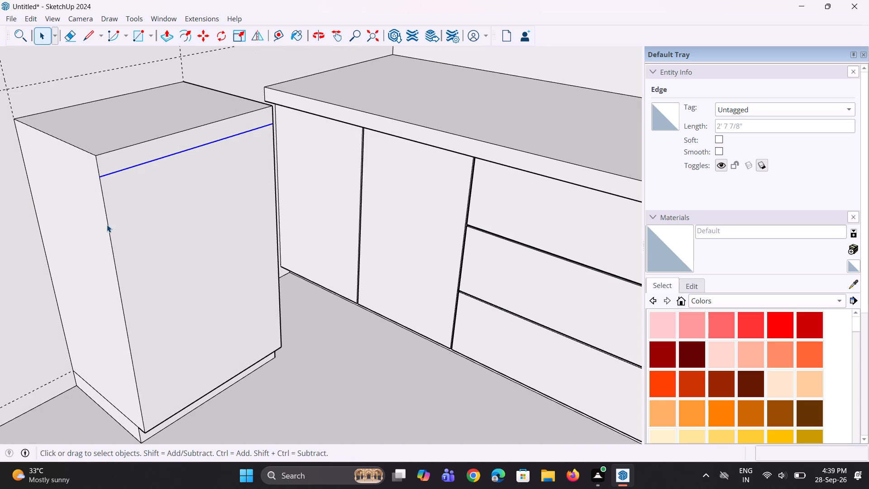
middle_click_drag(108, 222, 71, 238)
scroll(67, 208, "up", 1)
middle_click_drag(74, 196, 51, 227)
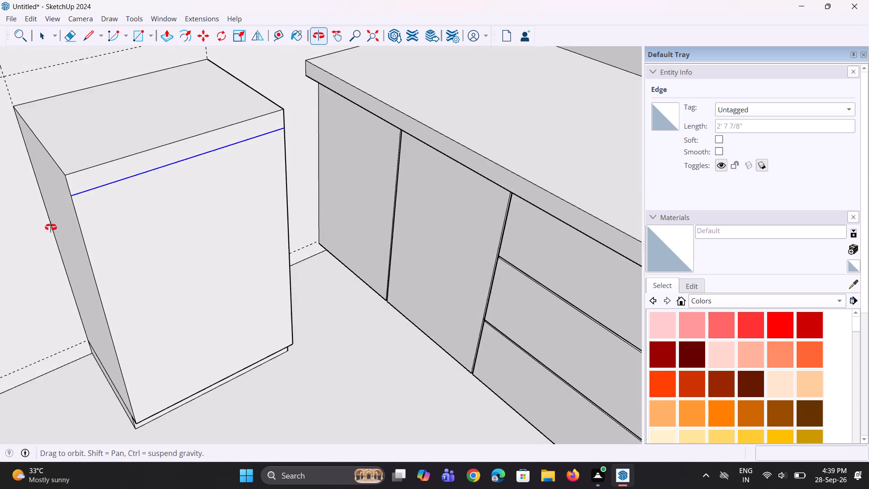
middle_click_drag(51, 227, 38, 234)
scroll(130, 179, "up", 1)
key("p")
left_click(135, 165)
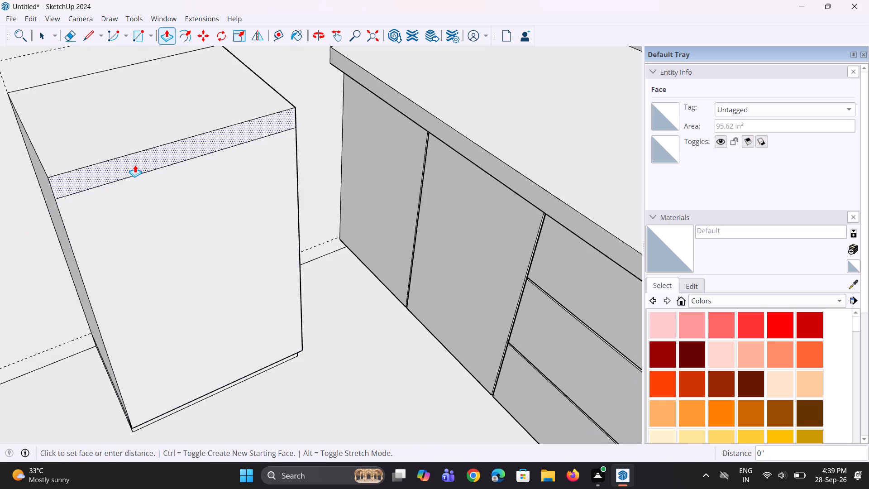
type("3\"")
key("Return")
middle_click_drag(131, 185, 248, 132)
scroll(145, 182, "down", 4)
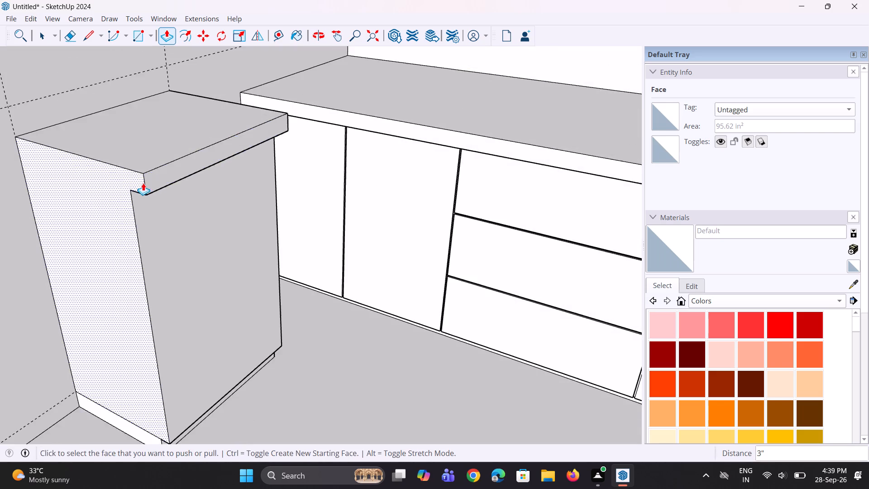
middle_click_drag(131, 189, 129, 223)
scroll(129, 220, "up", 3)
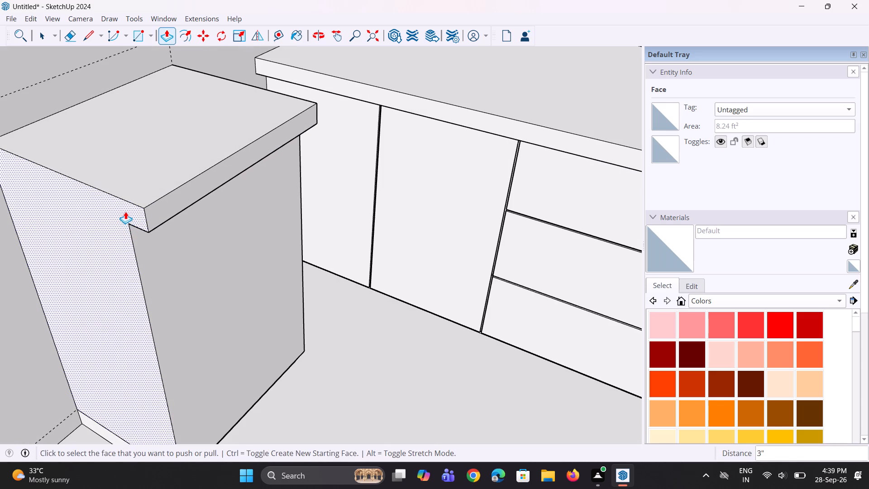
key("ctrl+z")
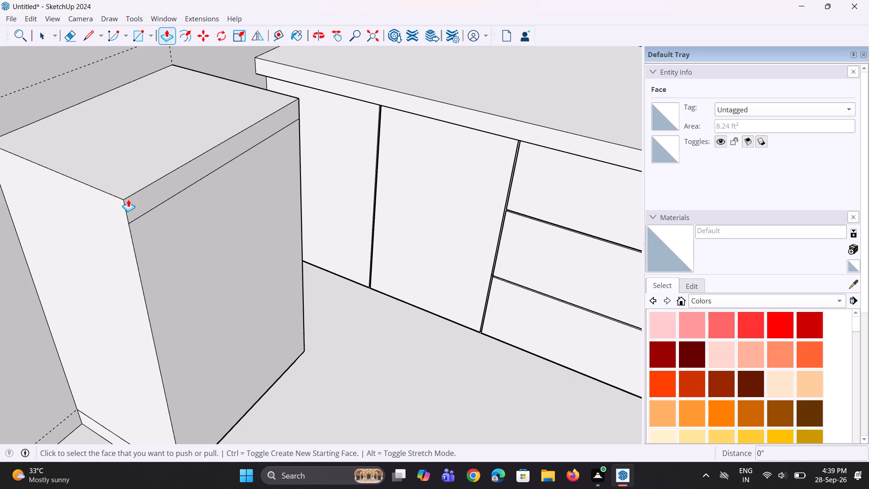
Copy the top edge of the block's exposed side face 3" down to meet the front face's strip line.
key("space")
key("space")
left_click(110, 196)
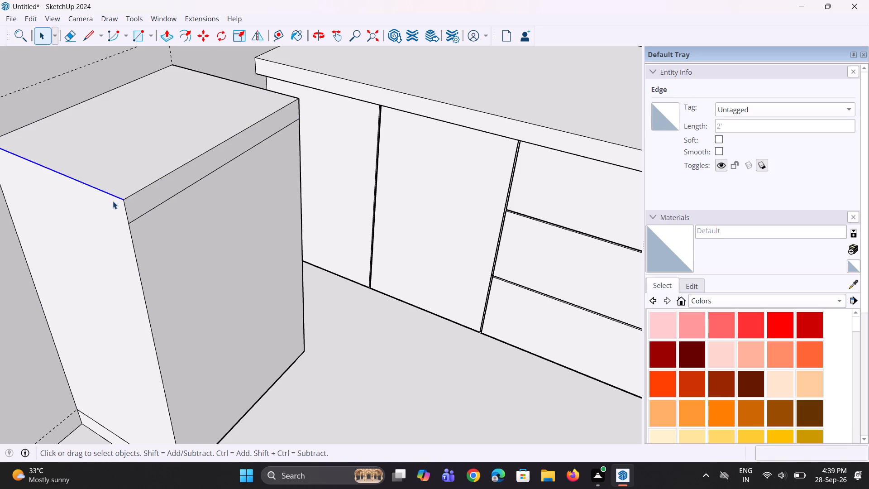
key("m")
left_click(123, 202)
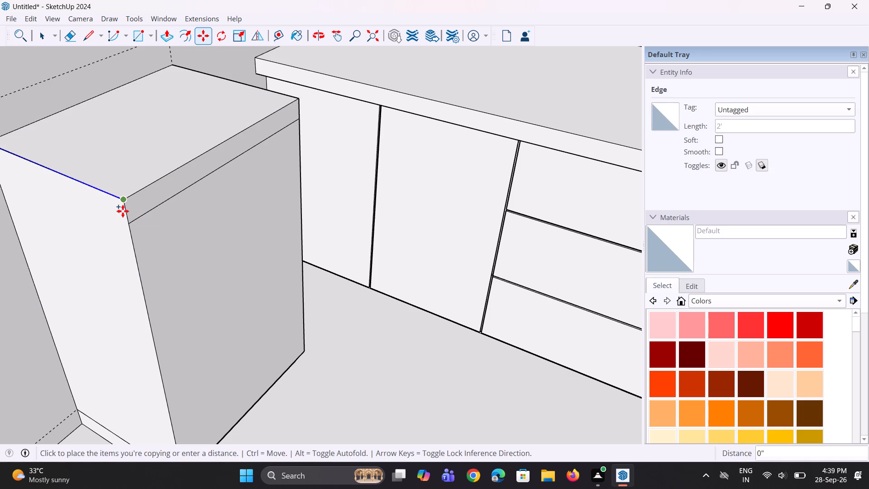
left_click(126, 225)
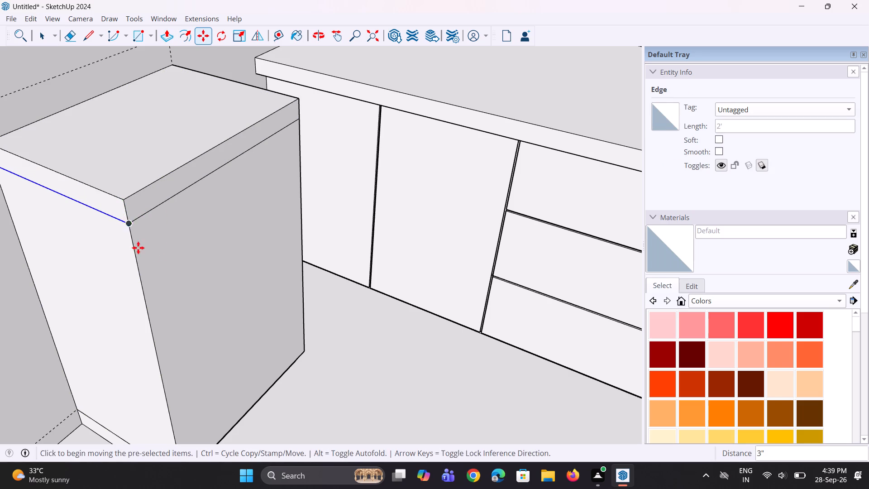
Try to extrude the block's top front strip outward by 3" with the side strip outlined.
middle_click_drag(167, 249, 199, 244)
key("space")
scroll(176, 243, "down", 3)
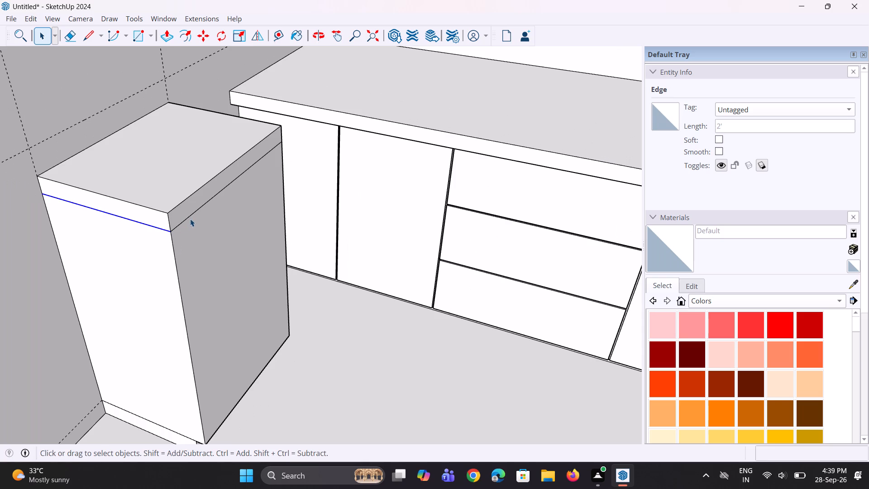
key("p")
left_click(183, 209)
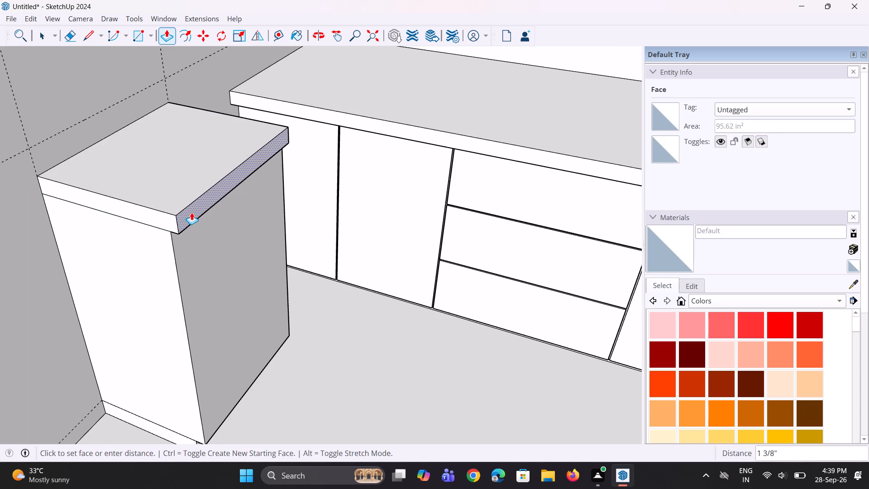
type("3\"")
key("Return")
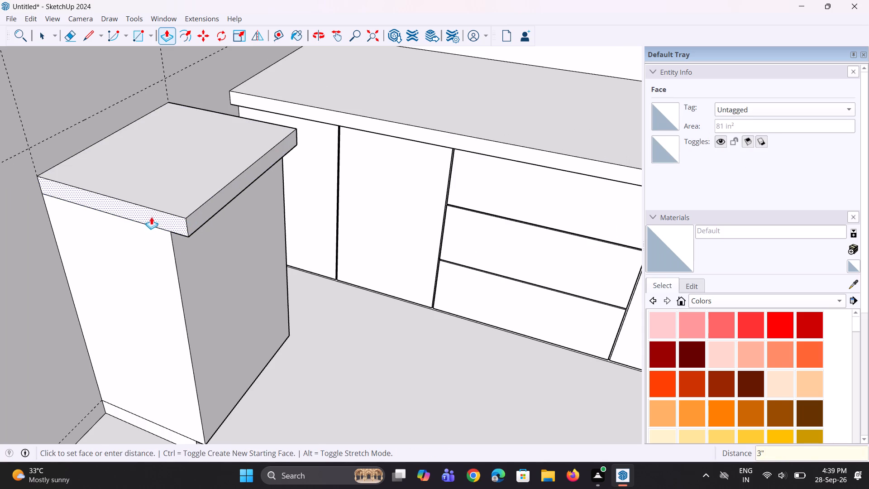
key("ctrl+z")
Extrude the block's top front strip outward 3" from a new starting face to form a countertop overhang.
middle_click_drag(159, 230, 156, 225)
scroll(171, 229, "up", 3)
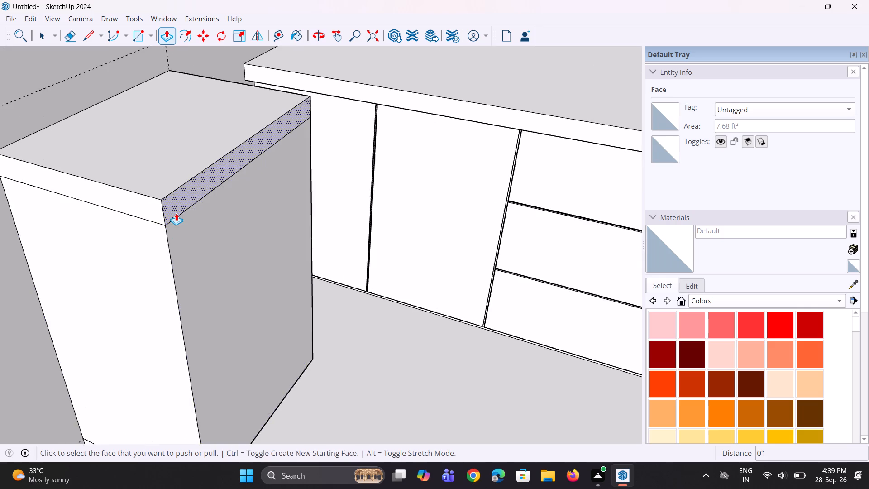
scroll(176, 213, "up", 12)
left_click(180, 202)
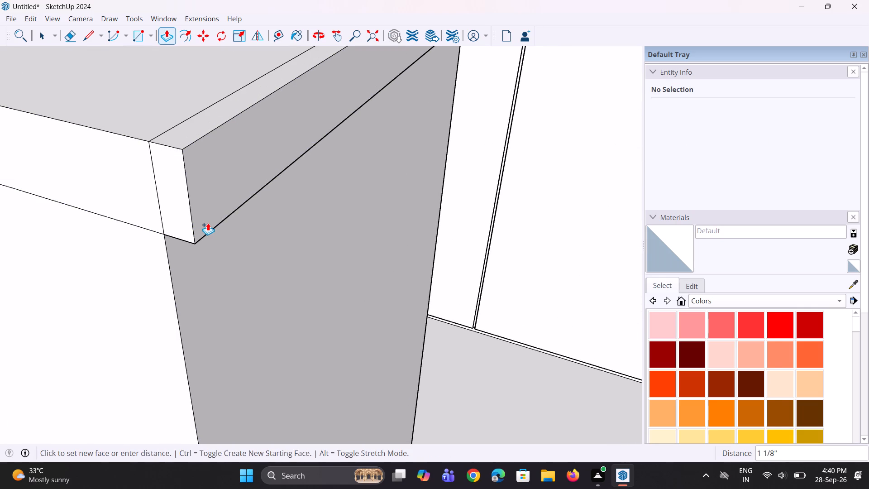
type("3\"")
key("Return")
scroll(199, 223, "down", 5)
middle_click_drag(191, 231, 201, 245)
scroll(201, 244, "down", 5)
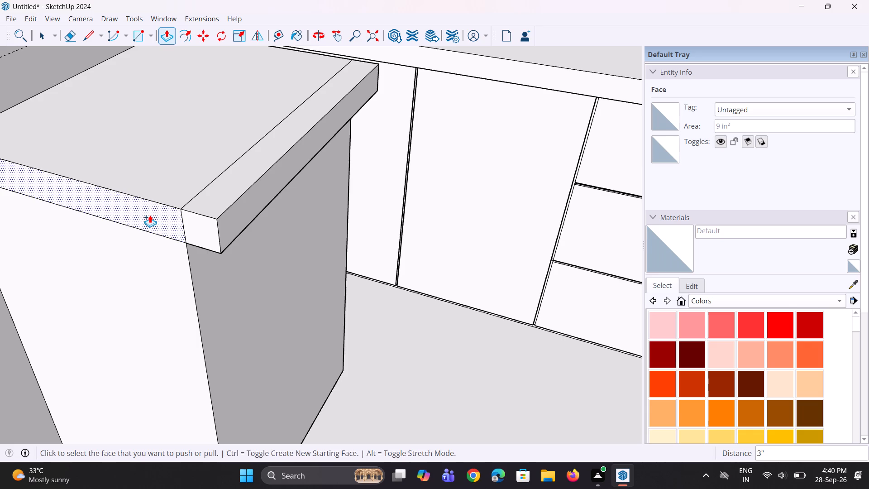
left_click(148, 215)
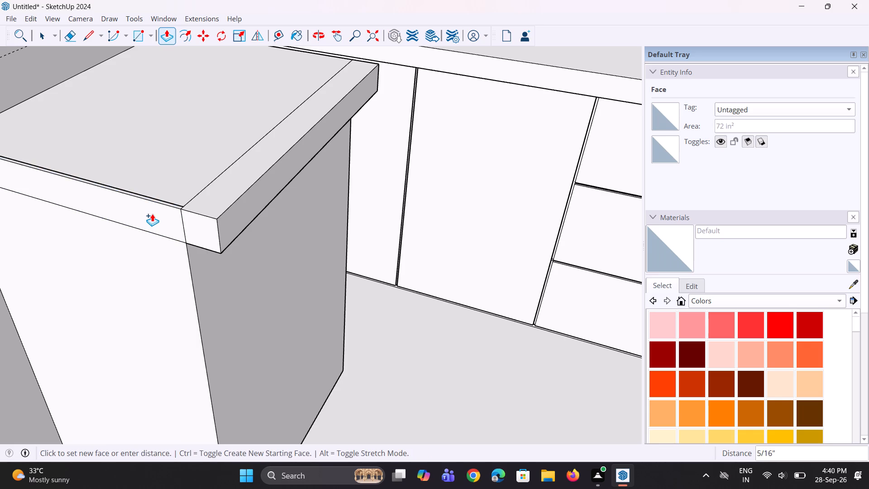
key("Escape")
Examine the side-wall block's overhanging top and its side and front faces from several angles.
scroll(164, 264, "down", 5)
middle_click_drag(372, 139, 301, 216)
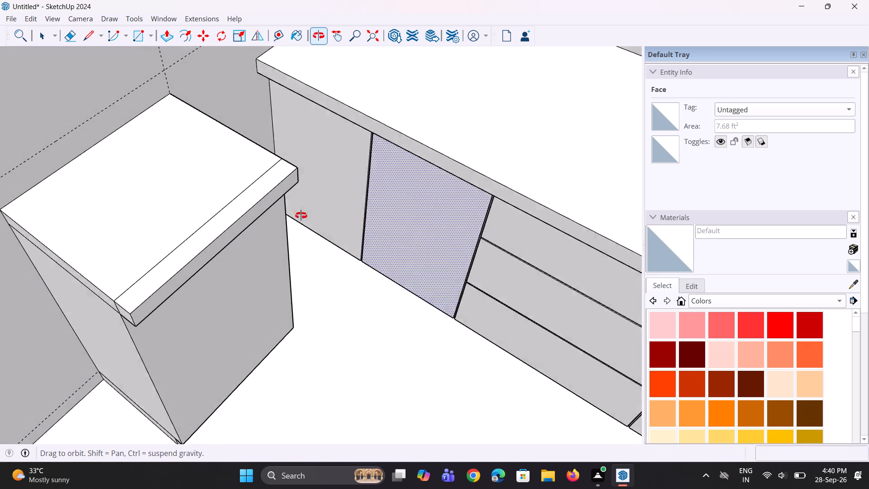
middle_click_drag(301, 216, 301, 216)
scroll(248, 210, "down", 4)
middle_click_drag(238, 227, 213, 217)
scroll(237, 252, "up", 2)
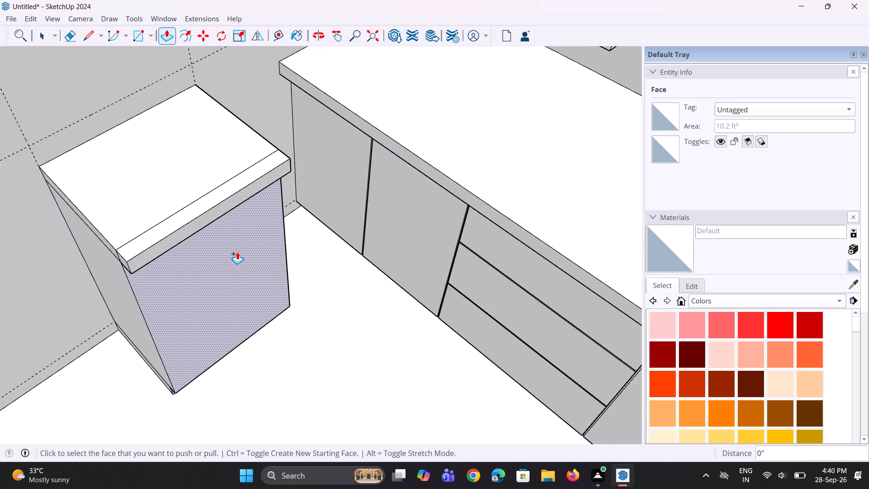
scroll(237, 252, "up", 1)
middle_click_drag(213, 247, 215, 193)
scroll(214, 244, "up", 1)
scroll(67, 198, "down", 4)
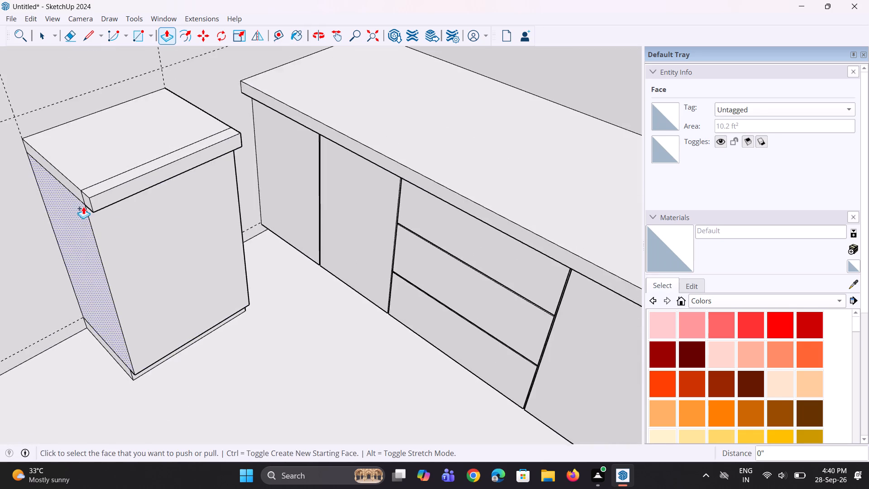
scroll(83, 206, "down", 3)
middle_click_drag(87, 212, 69, 212)
scroll(104, 253, "down", 2)
middle_click_drag(108, 254, 120, 256)
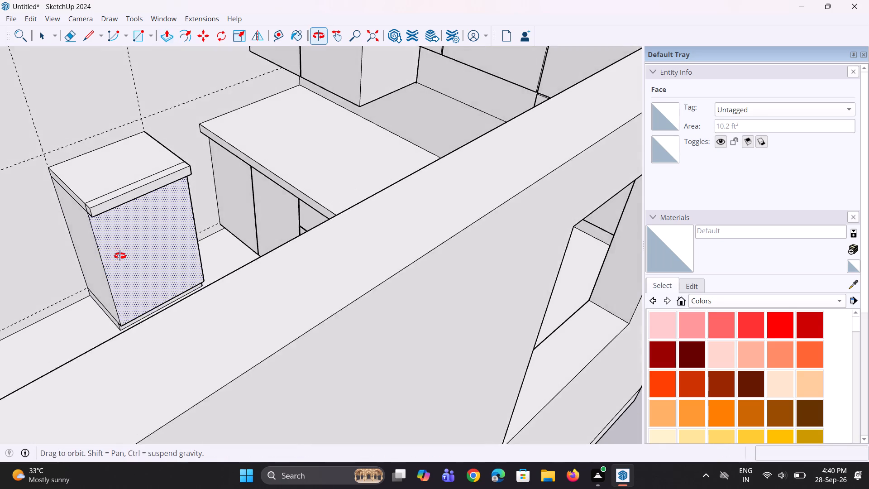
Delete all the dashed construction guides from the kitchen model.
middle_click_drag(120, 256, 159, 259)
left_click(36, 16)
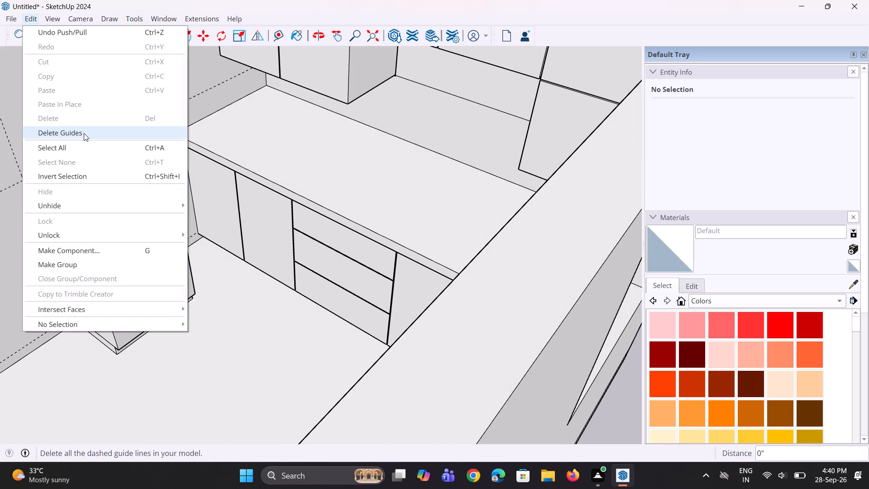
left_click(84, 134)
Examine the whole kitchen from the front, including the cabinets, countertops, sink, window opening and side-wall block.
scroll(147, 225, "down", 5)
middle_click_drag(151, 229, 313, 206)
scroll(292, 211, "down", 4)
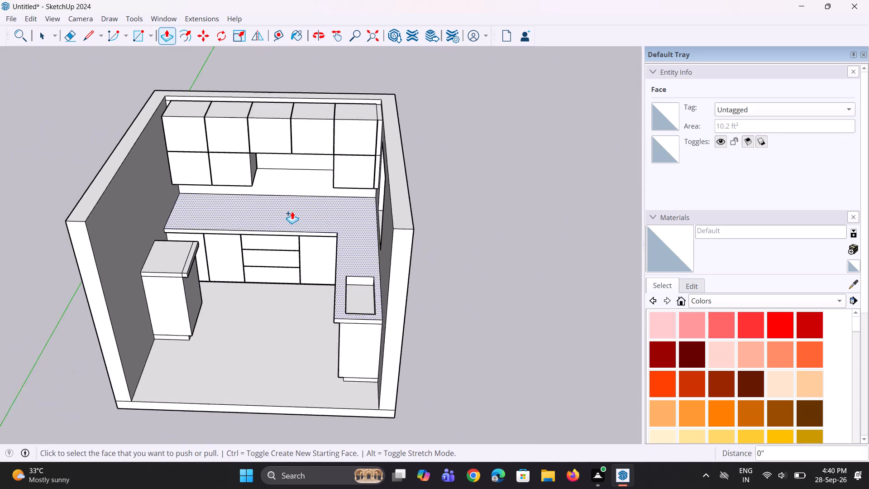
middle_click_drag(284, 218, 355, 209)
scroll(284, 218, "up", 1)
scroll(255, 259, "up", 4)
middle_click_drag(250, 254, 247, 199)
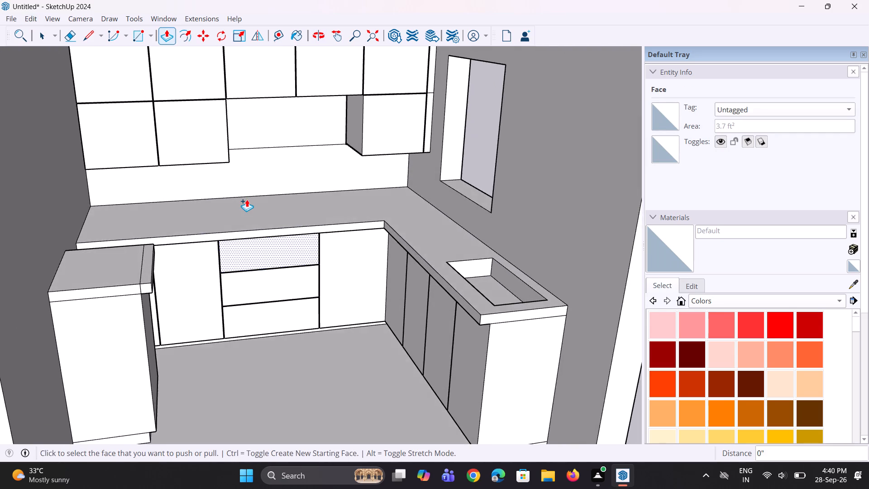
scroll(247, 199, "down", 8)
scroll(240, 183, "up", 2)
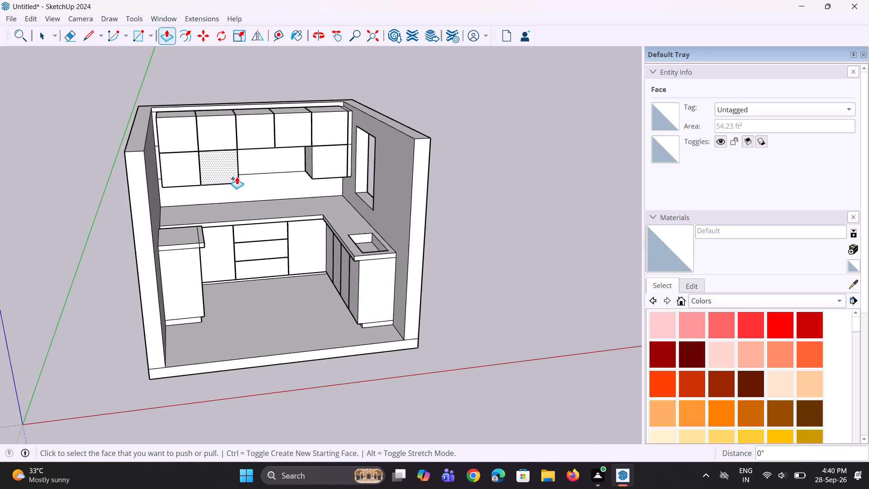
scroll(237, 177, "up", 5)
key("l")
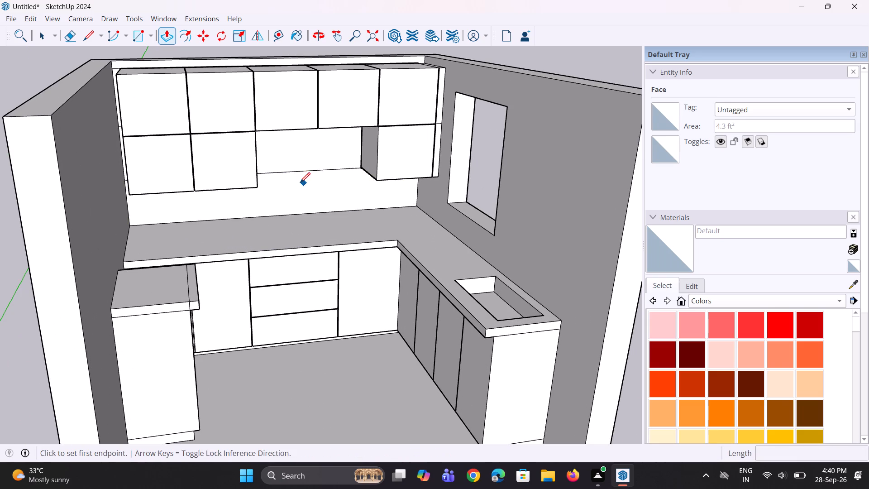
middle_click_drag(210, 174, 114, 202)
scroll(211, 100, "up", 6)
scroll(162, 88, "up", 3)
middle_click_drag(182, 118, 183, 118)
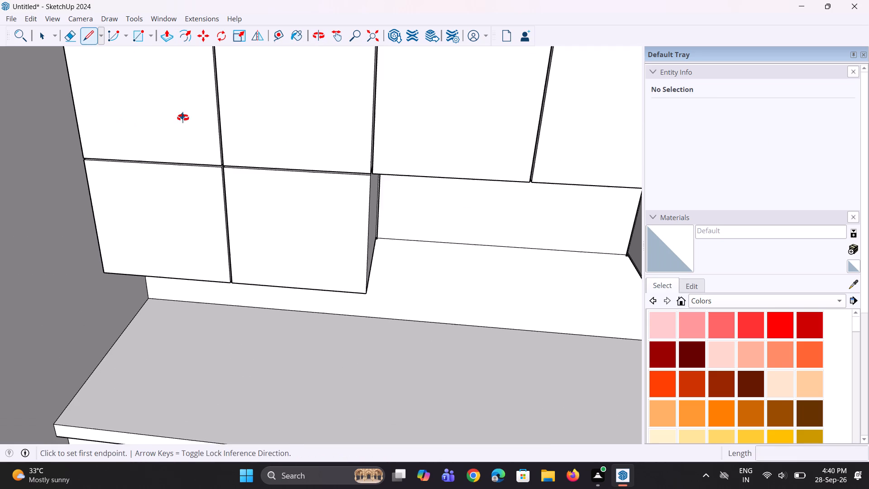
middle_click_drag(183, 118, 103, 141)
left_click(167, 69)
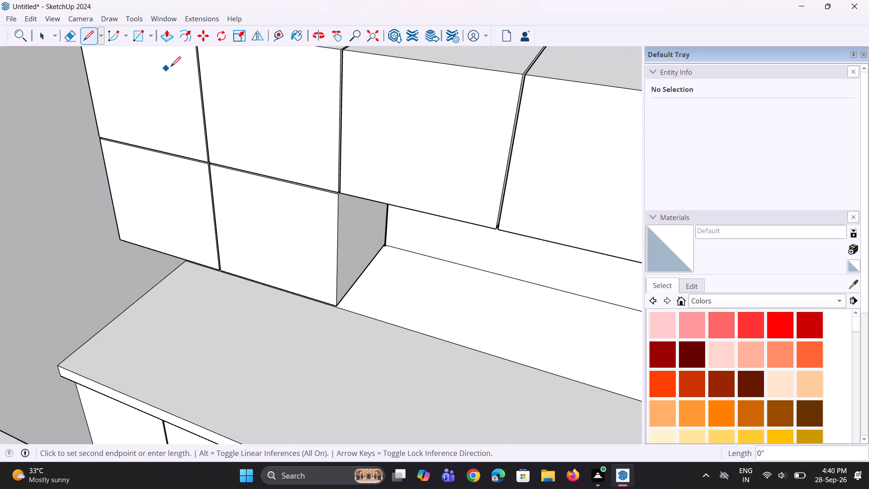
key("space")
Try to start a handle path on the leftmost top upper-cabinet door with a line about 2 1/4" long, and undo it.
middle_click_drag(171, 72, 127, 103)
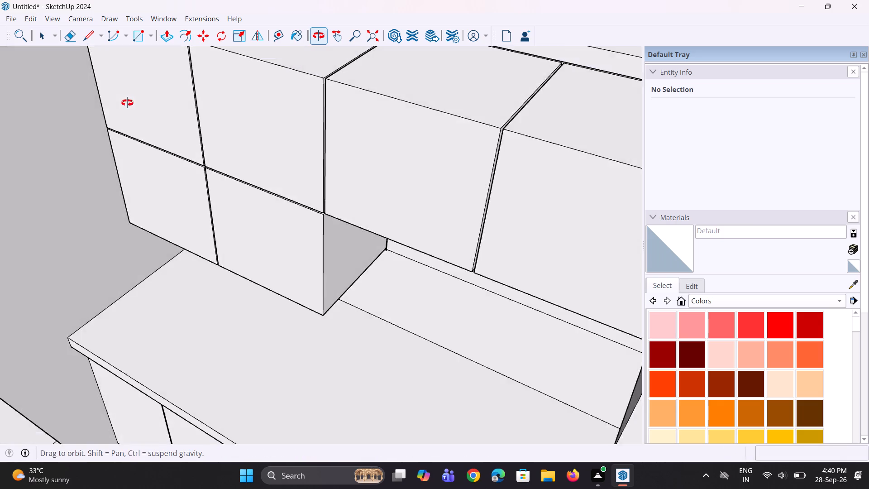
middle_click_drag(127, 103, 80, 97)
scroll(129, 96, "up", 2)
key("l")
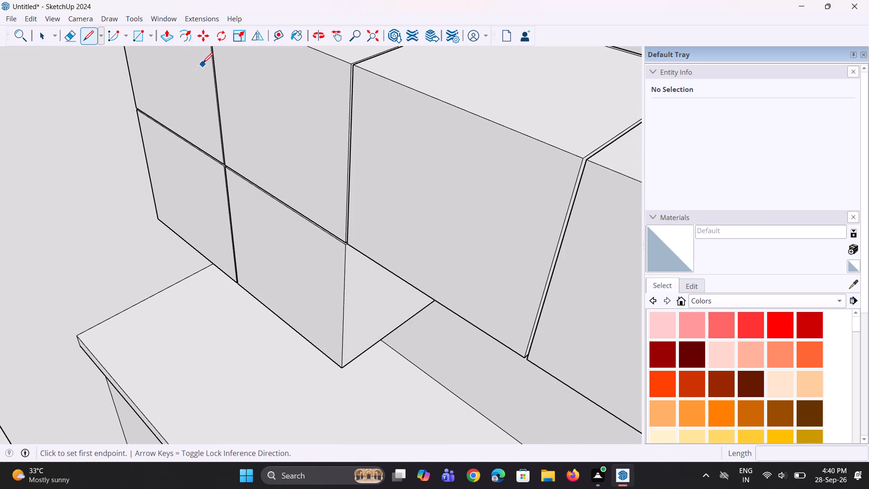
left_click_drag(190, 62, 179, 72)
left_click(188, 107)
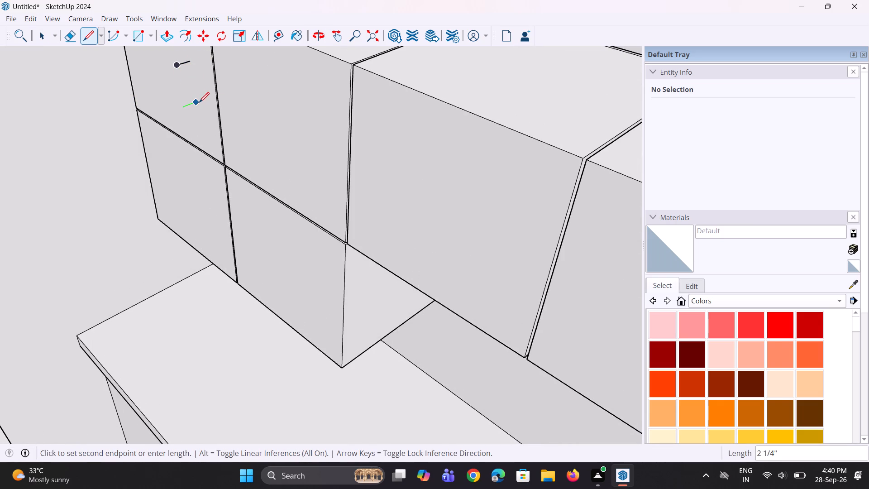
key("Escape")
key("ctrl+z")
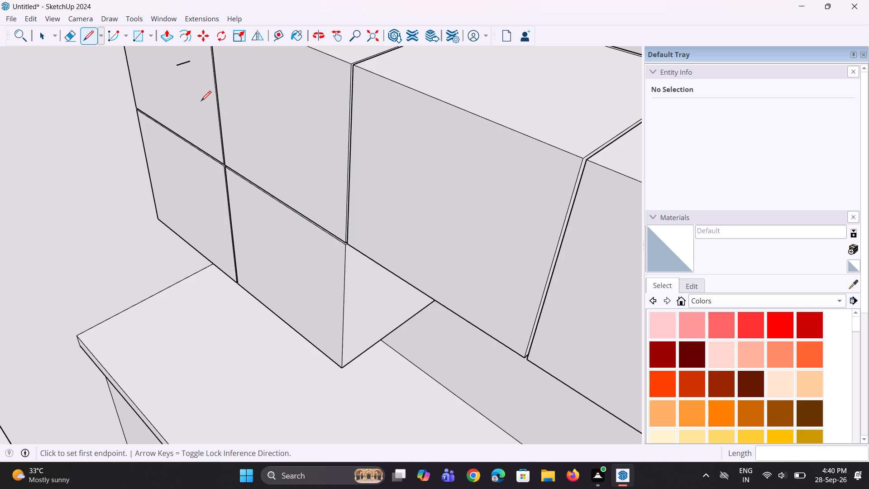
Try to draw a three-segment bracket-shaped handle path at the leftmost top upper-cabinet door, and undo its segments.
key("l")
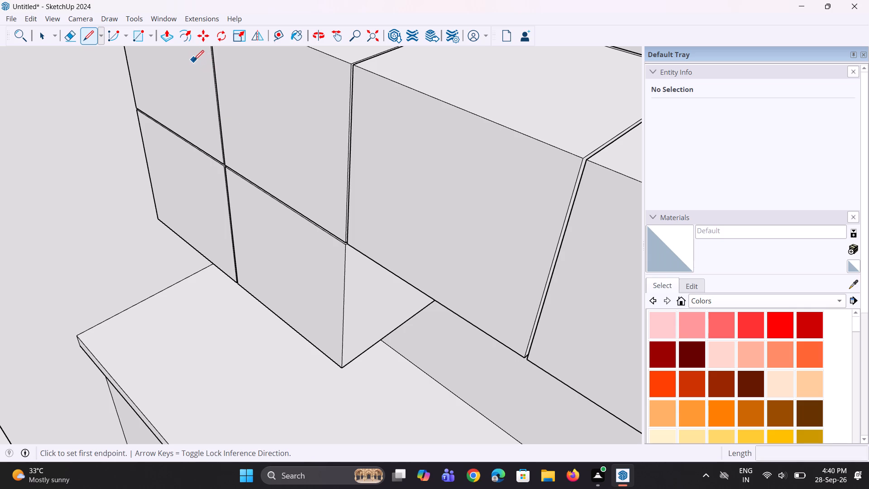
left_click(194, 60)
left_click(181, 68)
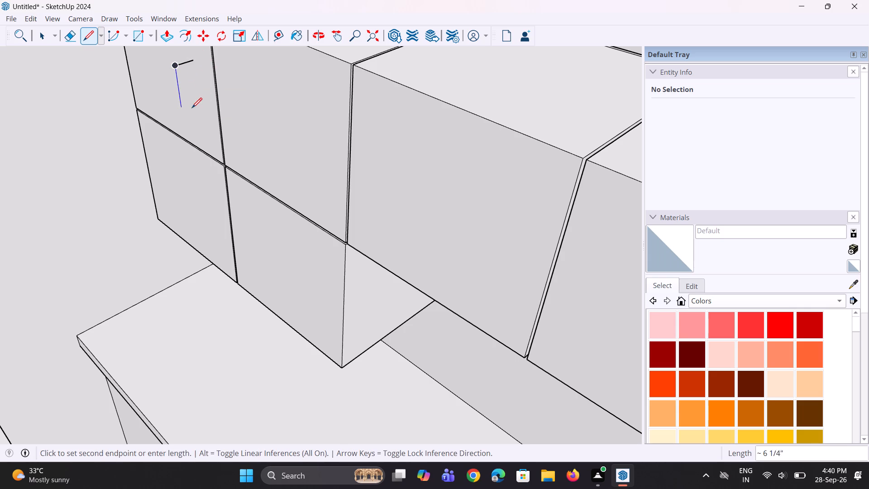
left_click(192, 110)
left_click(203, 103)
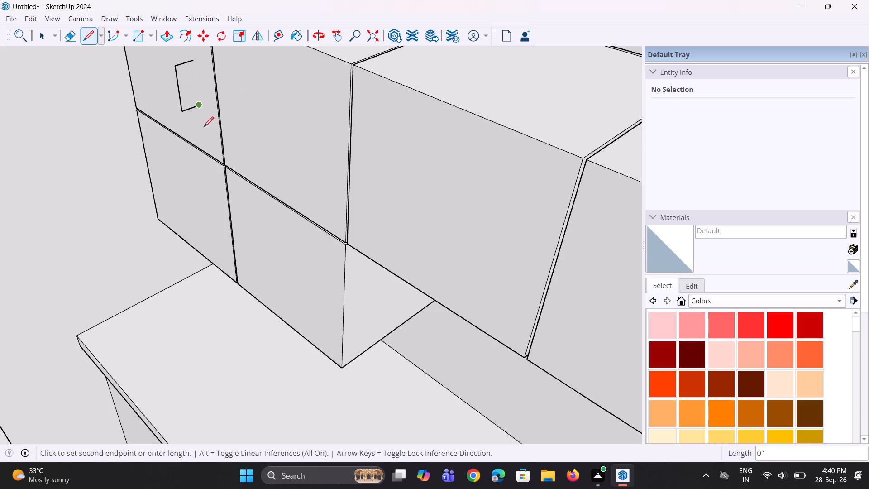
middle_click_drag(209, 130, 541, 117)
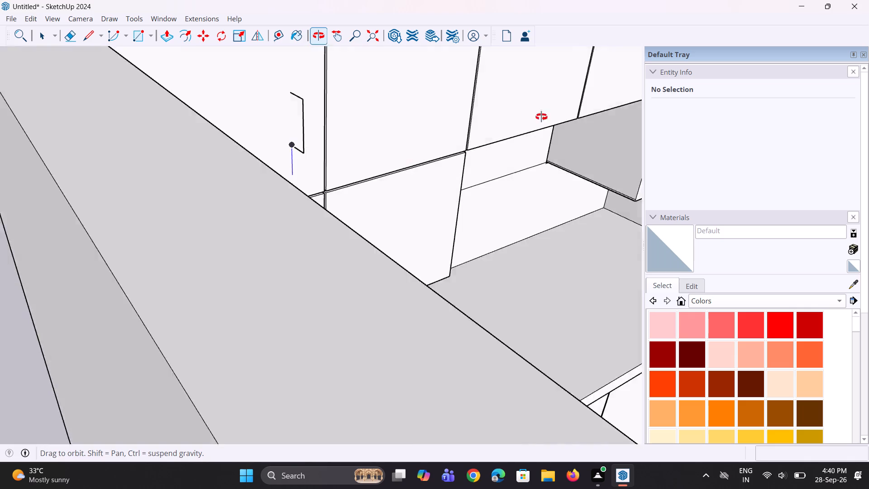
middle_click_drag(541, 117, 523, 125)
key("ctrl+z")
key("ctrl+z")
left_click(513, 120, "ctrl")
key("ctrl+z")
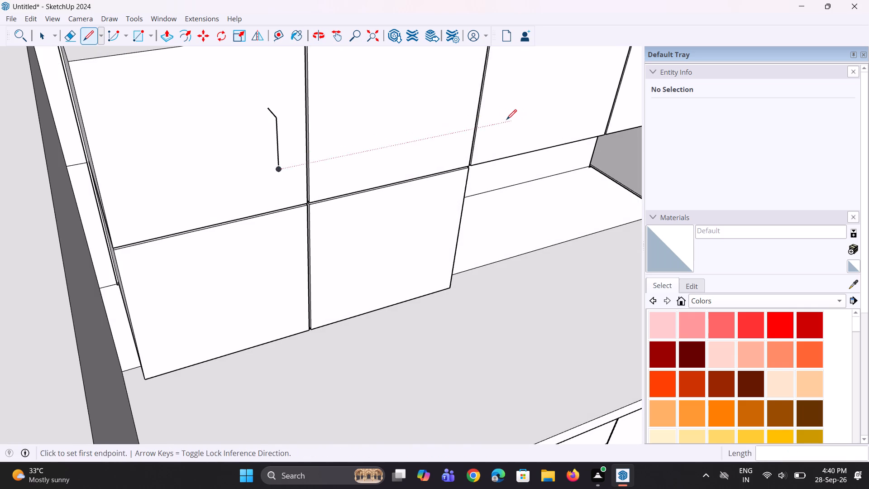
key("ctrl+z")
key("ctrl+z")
Draw a bracket-shaped handle path from the leftmost top upper-cabinet door: about 1" outward, about 9 3/4" down, and back toward the door.
middle_click_drag(284, 128, 365, 166)
scroll(316, 187, "up", 7)
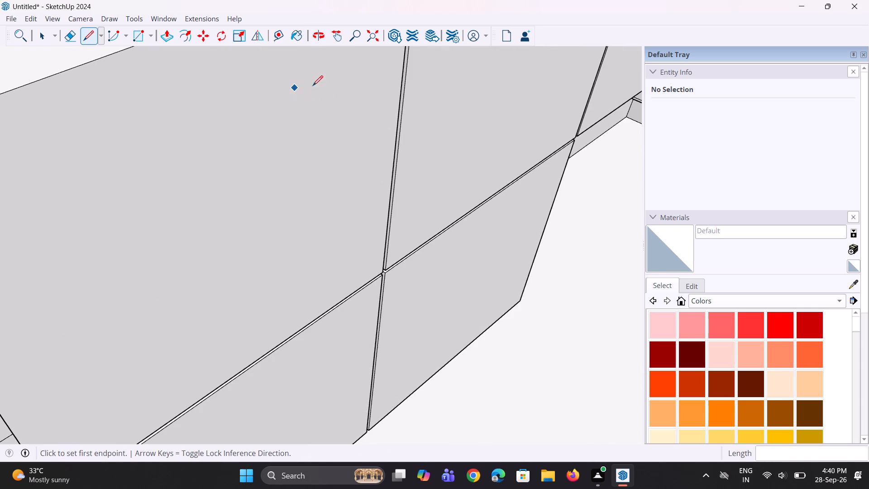
left_click(315, 80)
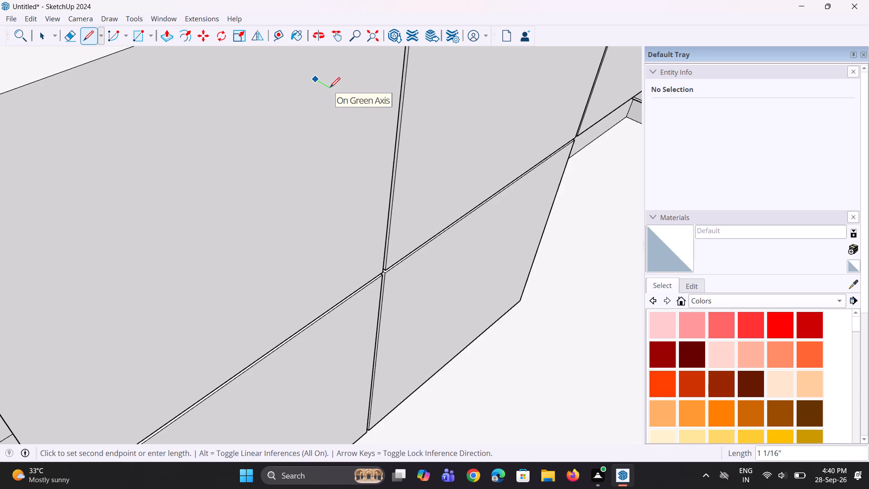
left_click(330, 87)
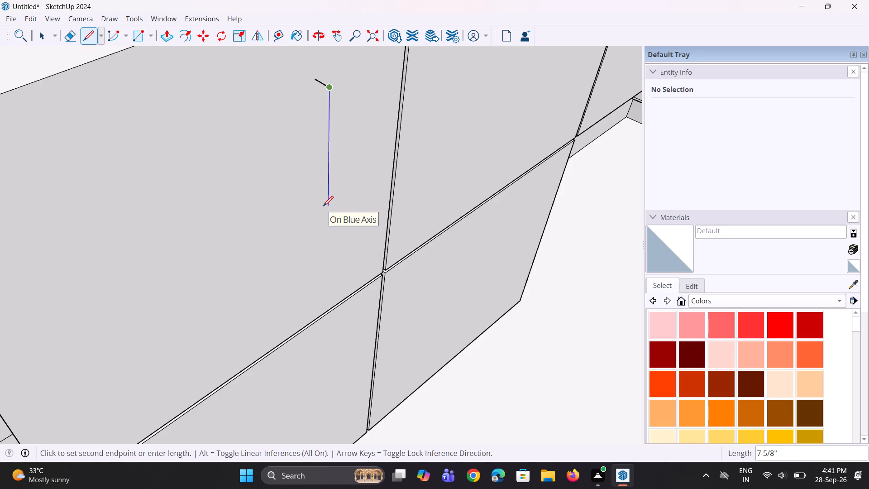
left_click(325, 235)
left_click(306, 224)
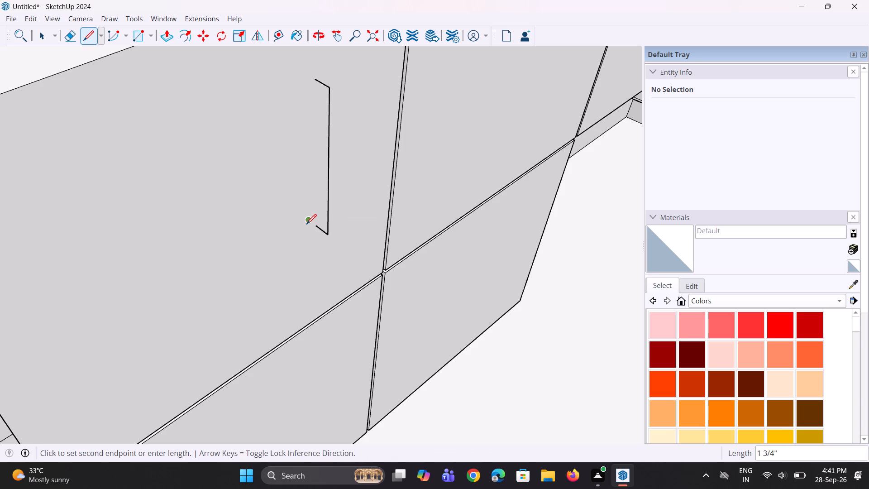
key("space")
key("space")
Draw a 1" by 1" rectangle on the door face around the upper end of the handle path.
scroll(353, 229, "down", 4)
middle_click_drag(352, 226, 251, 227)
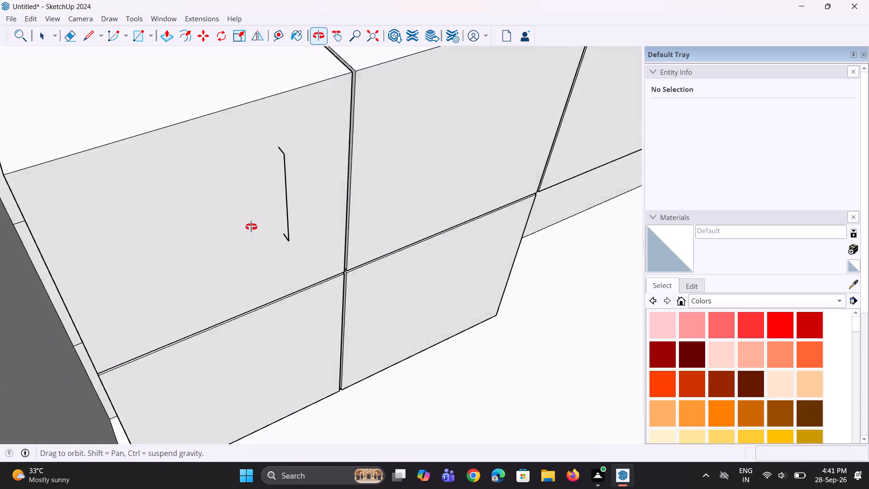
middle_click_drag(251, 227, 0, 195)
scroll(110, 192, "down", 8)
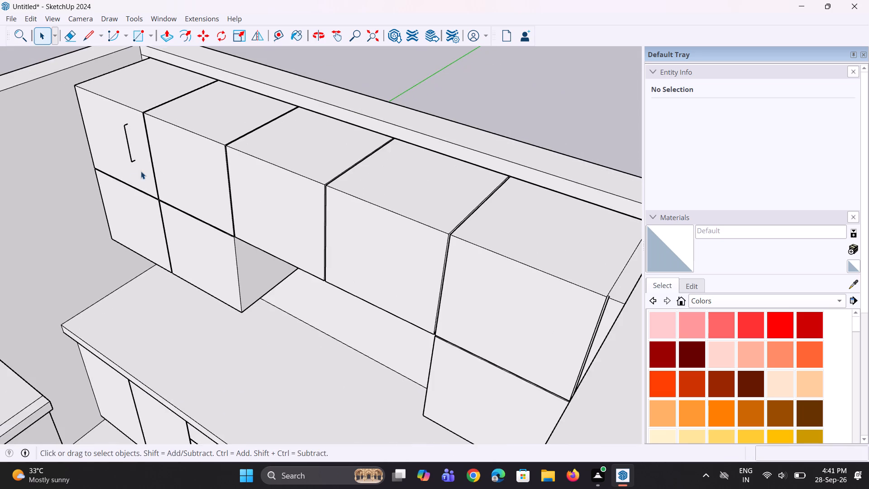
middle_click_drag(145, 171, 334, 126)
middle_click_drag(55, 196, 81, 259)
scroll(95, 234, "up", 9)
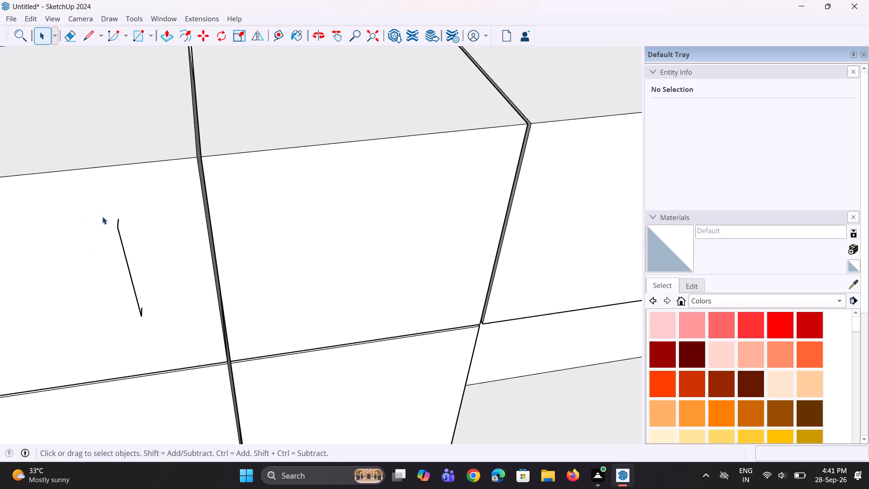
key("r")
scroll(105, 213, "up", 6)
left_click_drag(113, 217, 121, 224)
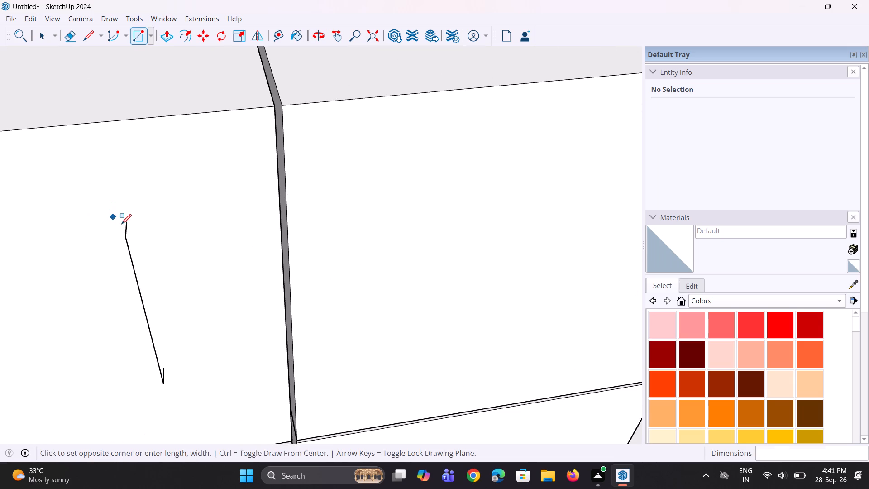
left_click_drag(121, 224, 139, 233)
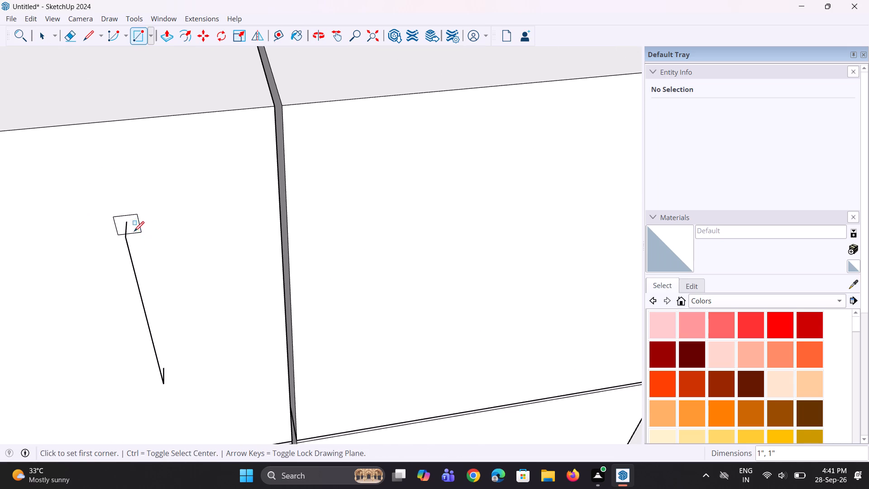
scroll(133, 231, "up", 2)
key("space")
key("space")
Narrow the handle profile by moving its right edge inward about 1/4" and its left edge inward about 1/8".
scroll(131, 228, "up", 7)
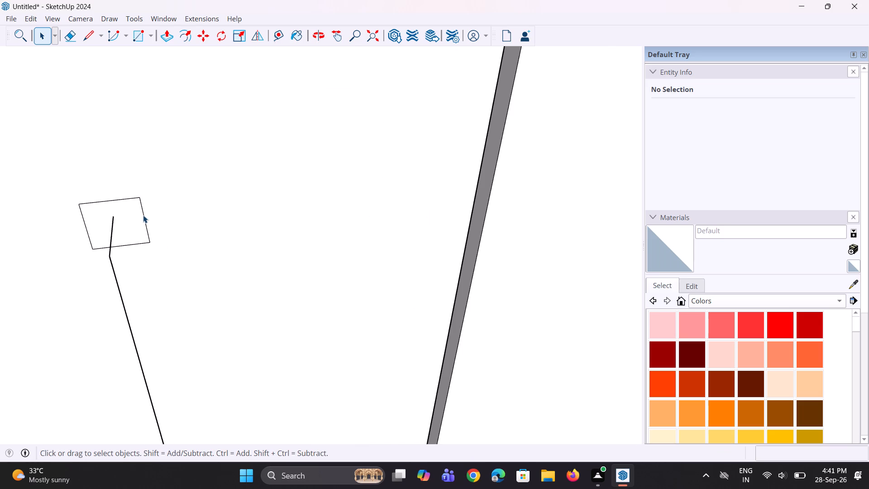
left_click(143, 215)
key("m")
left_click(148, 244)
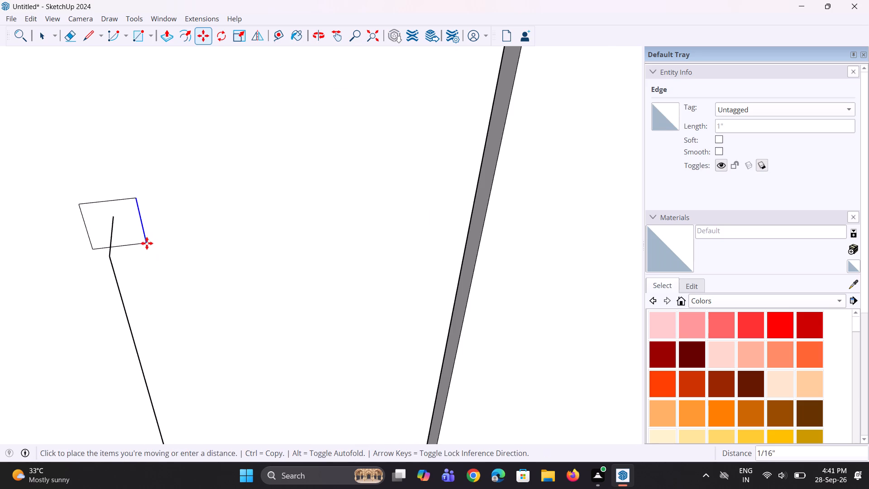
left_click(137, 242)
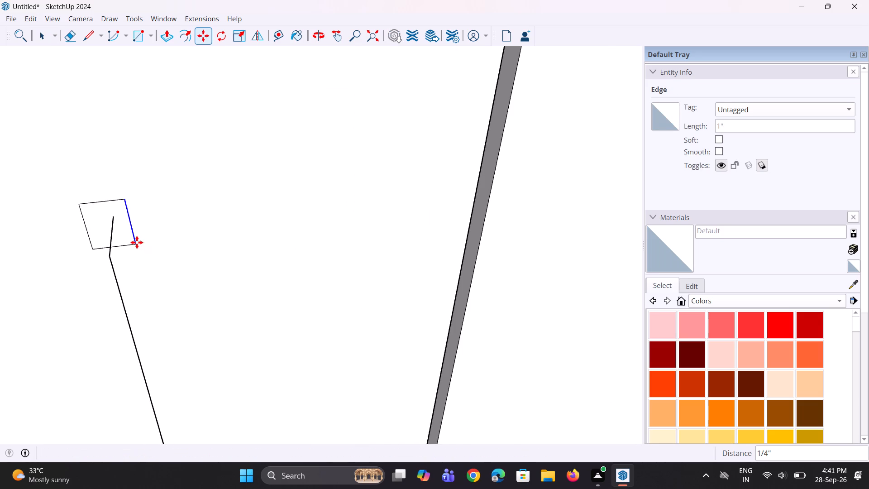
key("space")
key("space")
left_click(87, 233)
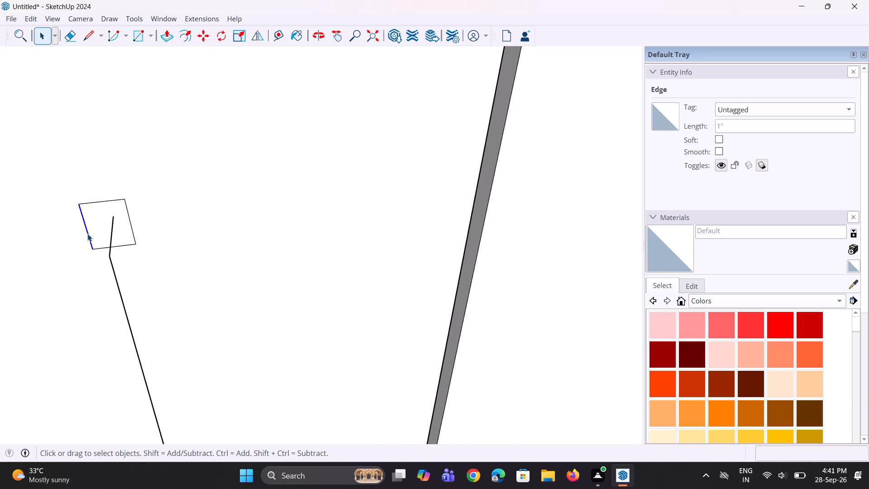
key("m")
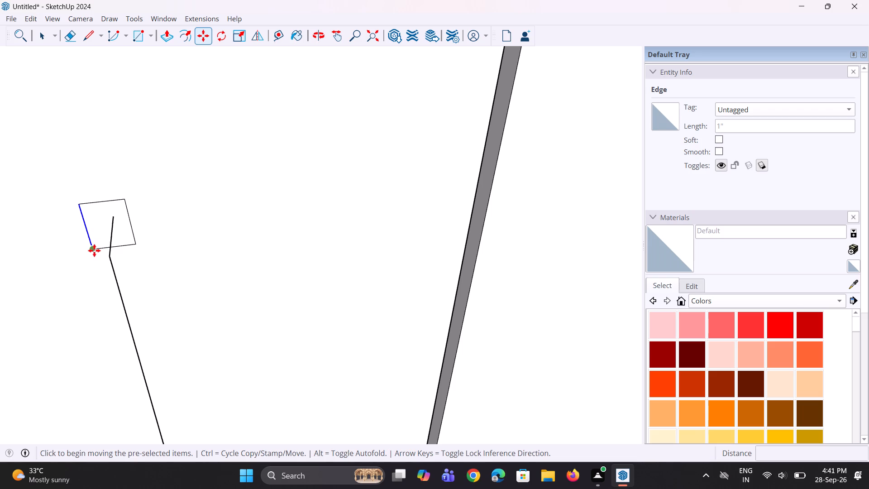
left_click(94, 250)
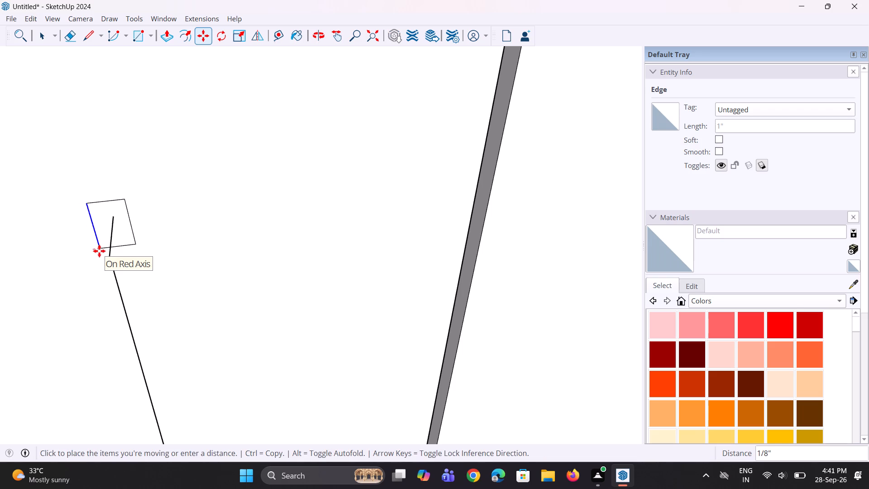
left_click(99, 251)
key("space")
key("space")
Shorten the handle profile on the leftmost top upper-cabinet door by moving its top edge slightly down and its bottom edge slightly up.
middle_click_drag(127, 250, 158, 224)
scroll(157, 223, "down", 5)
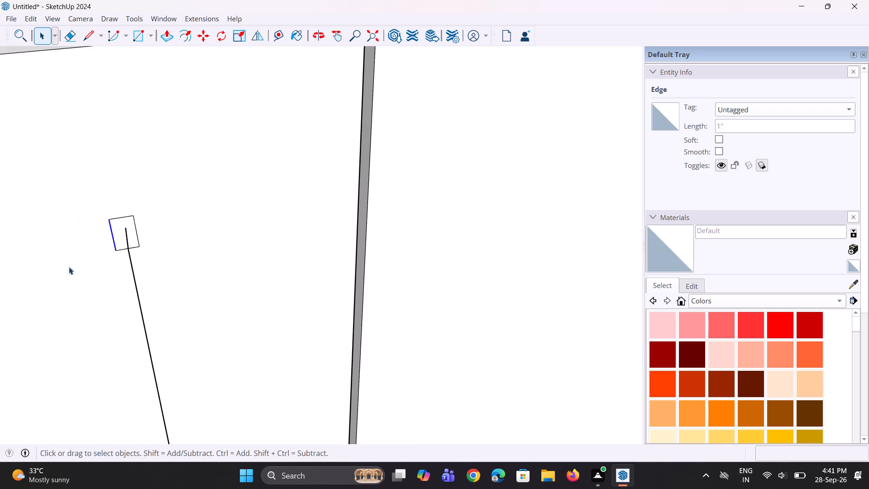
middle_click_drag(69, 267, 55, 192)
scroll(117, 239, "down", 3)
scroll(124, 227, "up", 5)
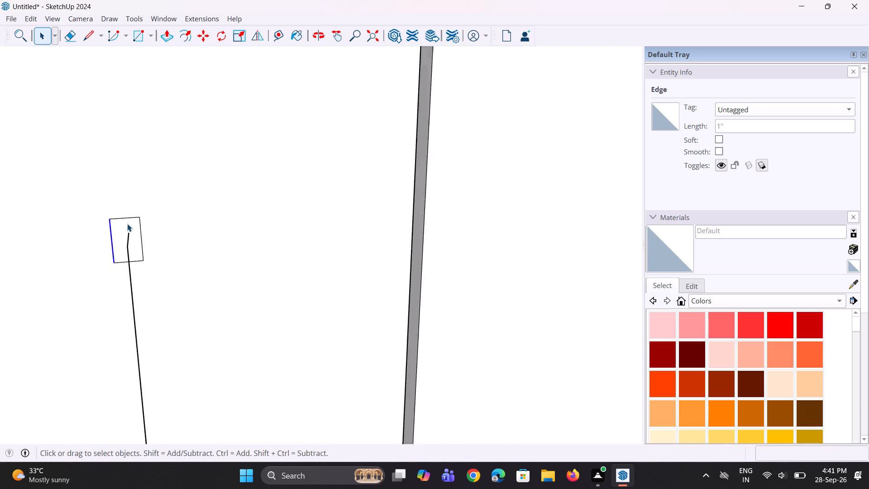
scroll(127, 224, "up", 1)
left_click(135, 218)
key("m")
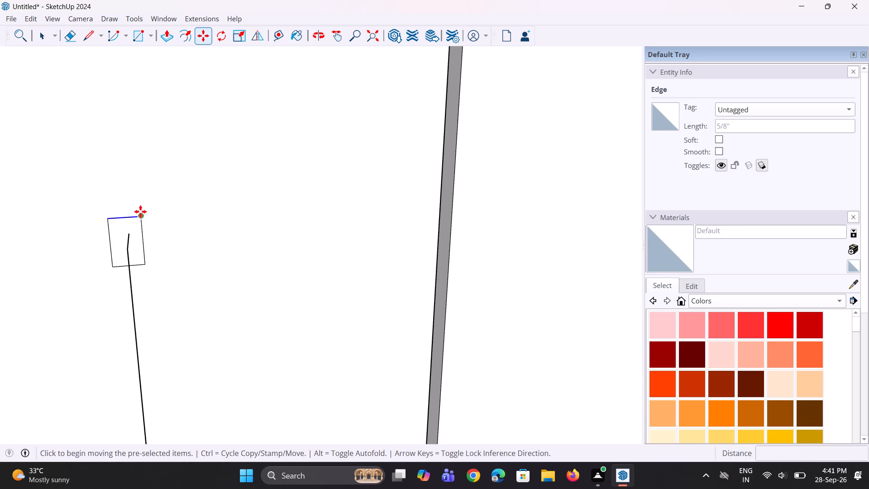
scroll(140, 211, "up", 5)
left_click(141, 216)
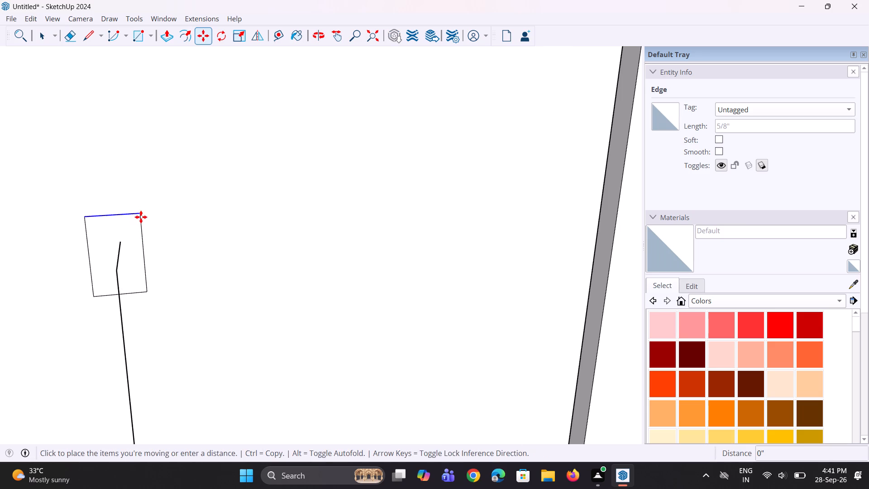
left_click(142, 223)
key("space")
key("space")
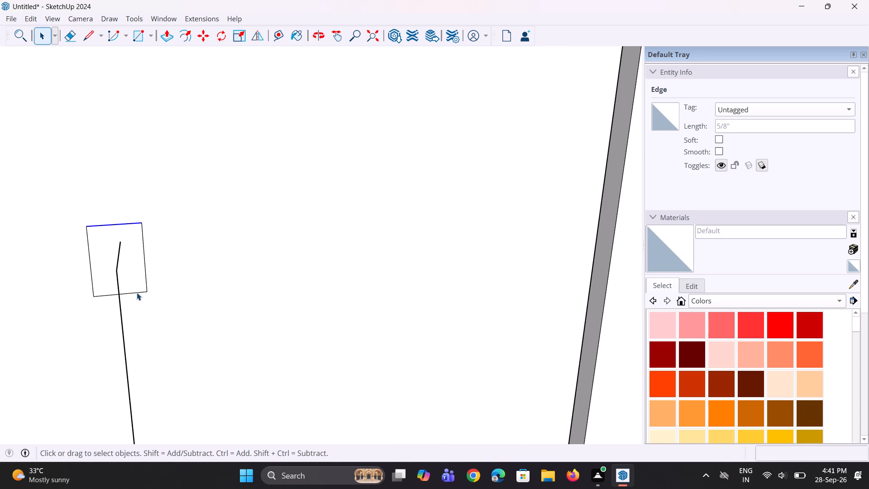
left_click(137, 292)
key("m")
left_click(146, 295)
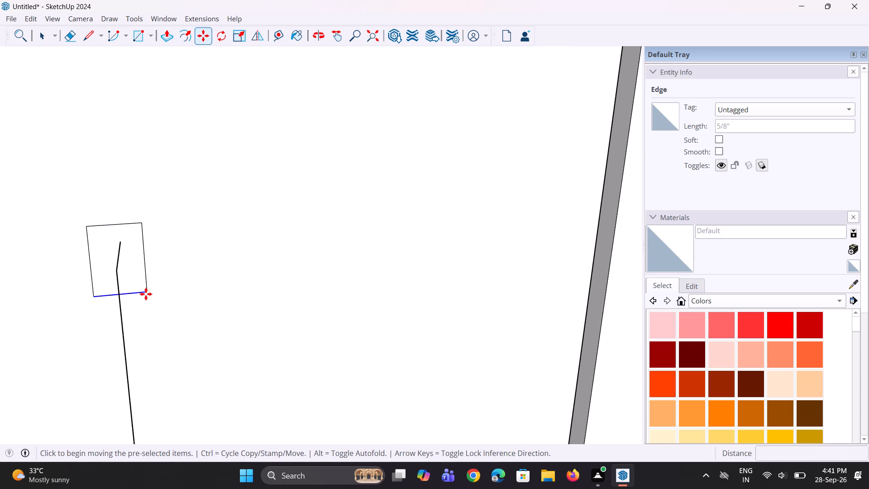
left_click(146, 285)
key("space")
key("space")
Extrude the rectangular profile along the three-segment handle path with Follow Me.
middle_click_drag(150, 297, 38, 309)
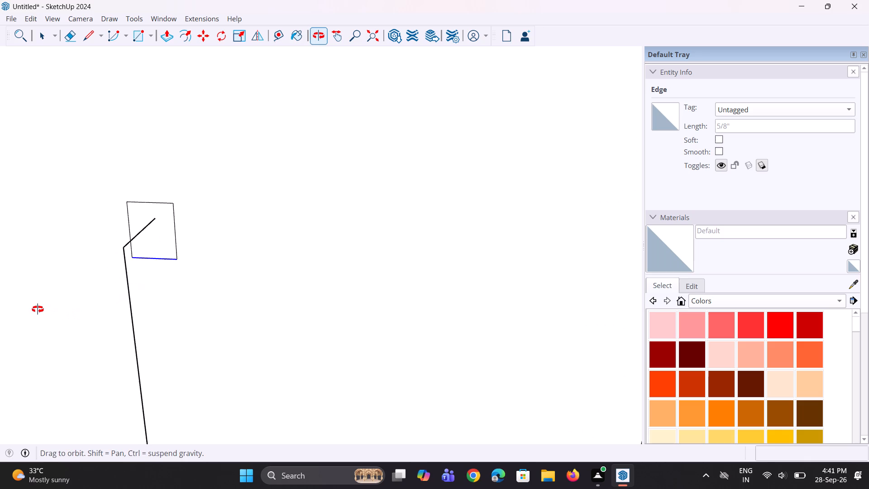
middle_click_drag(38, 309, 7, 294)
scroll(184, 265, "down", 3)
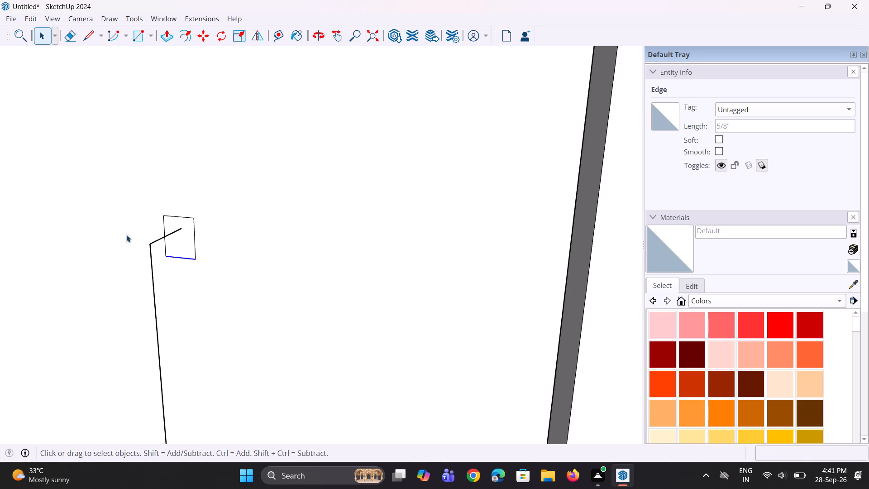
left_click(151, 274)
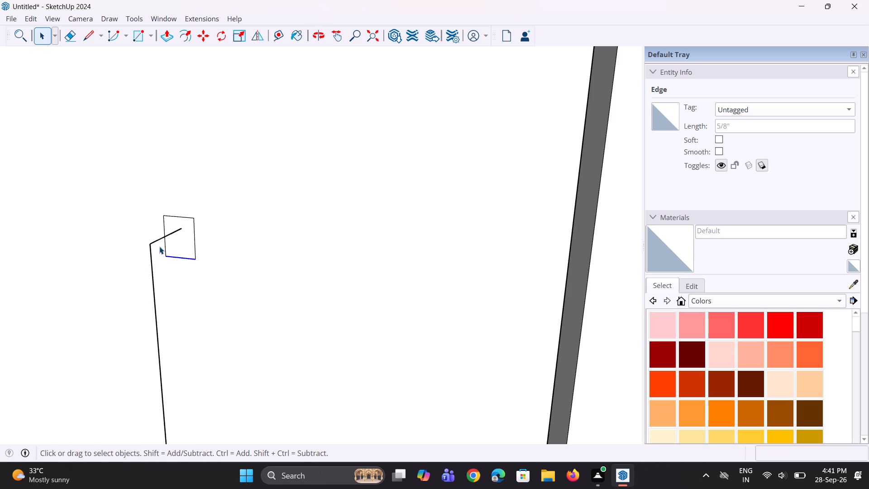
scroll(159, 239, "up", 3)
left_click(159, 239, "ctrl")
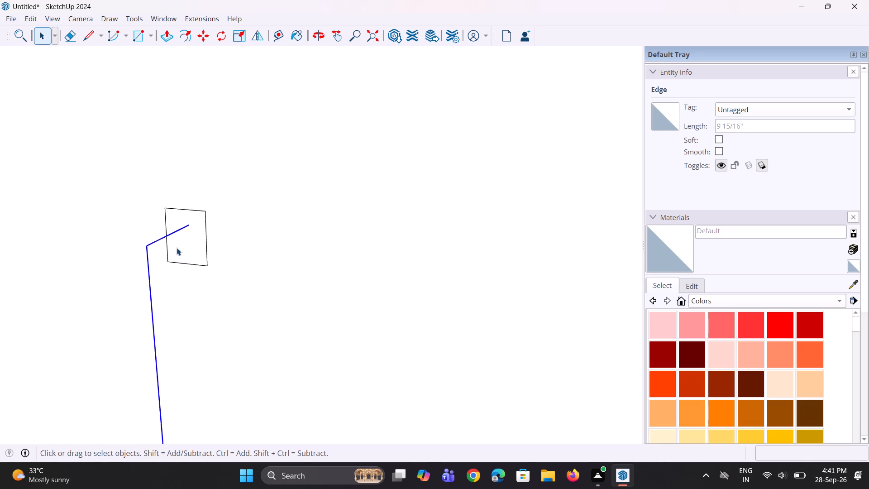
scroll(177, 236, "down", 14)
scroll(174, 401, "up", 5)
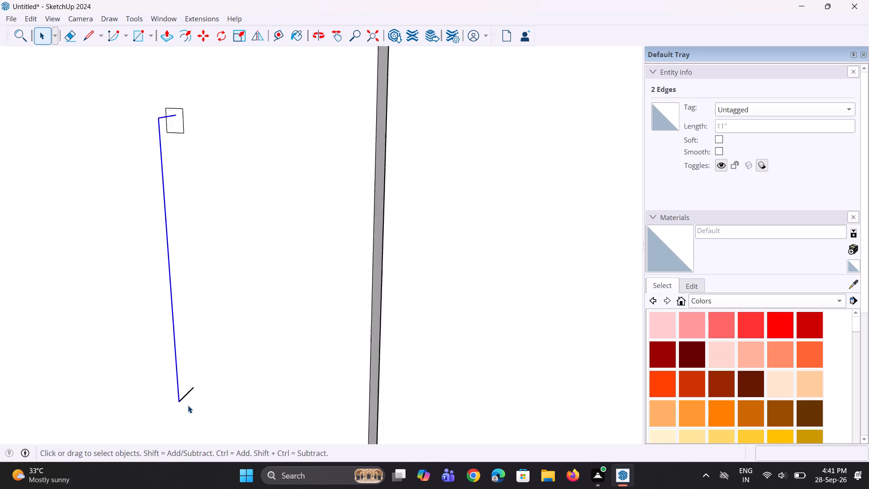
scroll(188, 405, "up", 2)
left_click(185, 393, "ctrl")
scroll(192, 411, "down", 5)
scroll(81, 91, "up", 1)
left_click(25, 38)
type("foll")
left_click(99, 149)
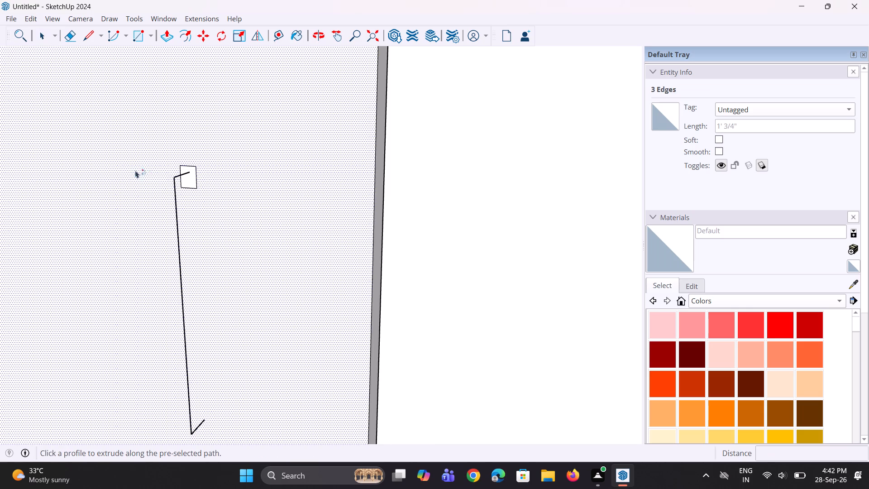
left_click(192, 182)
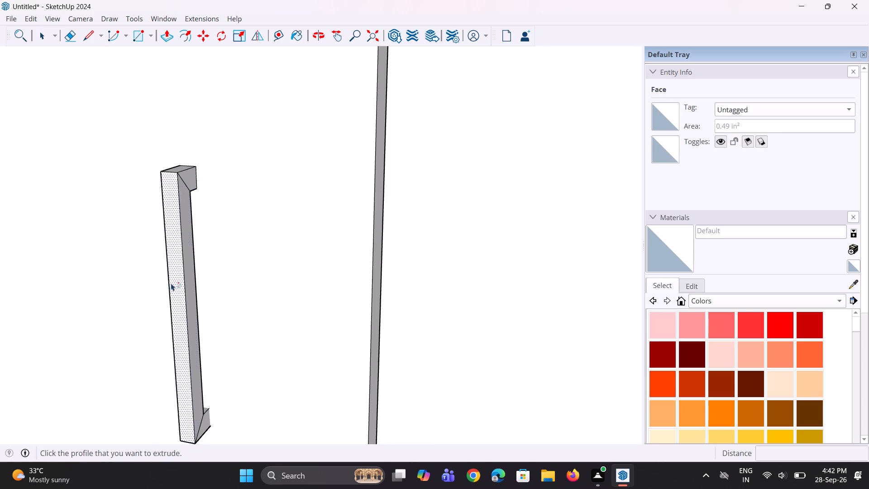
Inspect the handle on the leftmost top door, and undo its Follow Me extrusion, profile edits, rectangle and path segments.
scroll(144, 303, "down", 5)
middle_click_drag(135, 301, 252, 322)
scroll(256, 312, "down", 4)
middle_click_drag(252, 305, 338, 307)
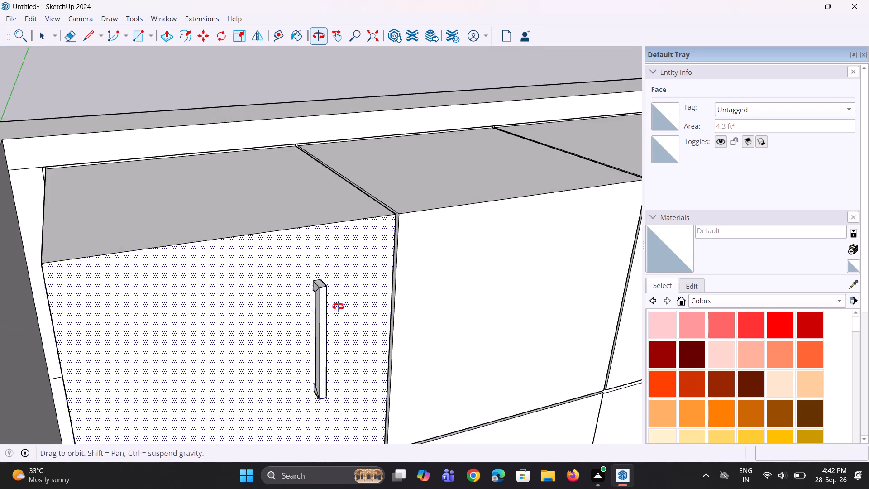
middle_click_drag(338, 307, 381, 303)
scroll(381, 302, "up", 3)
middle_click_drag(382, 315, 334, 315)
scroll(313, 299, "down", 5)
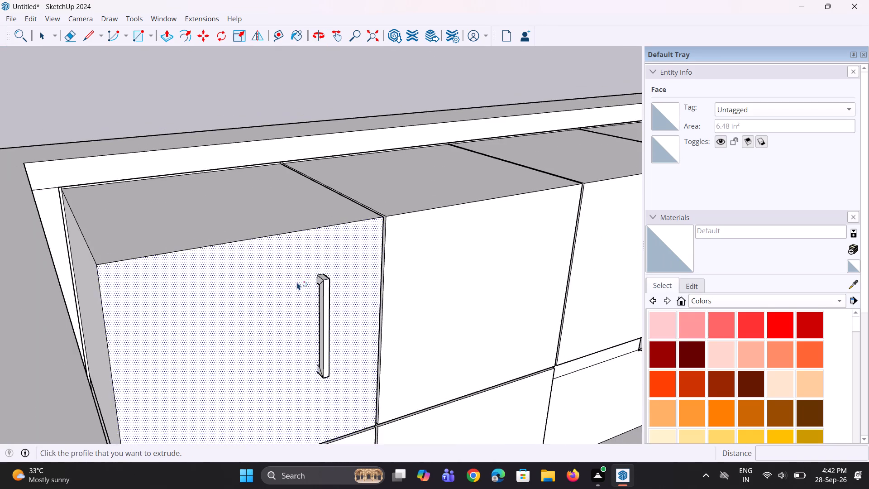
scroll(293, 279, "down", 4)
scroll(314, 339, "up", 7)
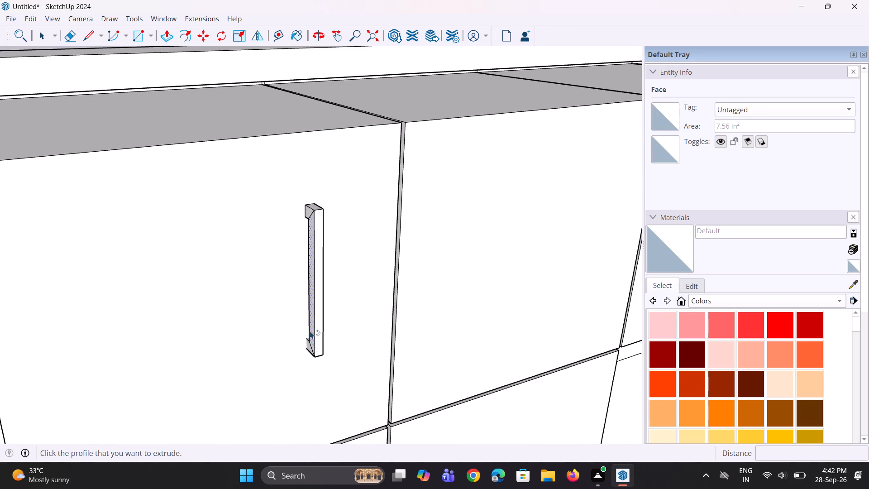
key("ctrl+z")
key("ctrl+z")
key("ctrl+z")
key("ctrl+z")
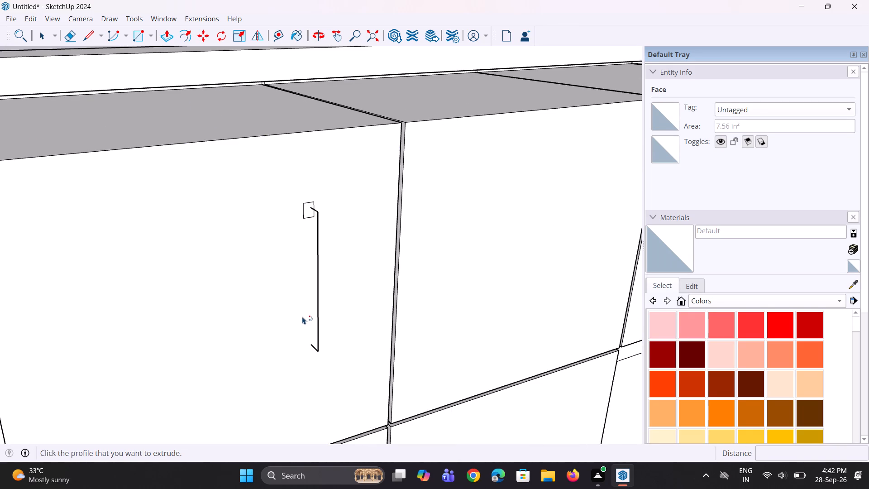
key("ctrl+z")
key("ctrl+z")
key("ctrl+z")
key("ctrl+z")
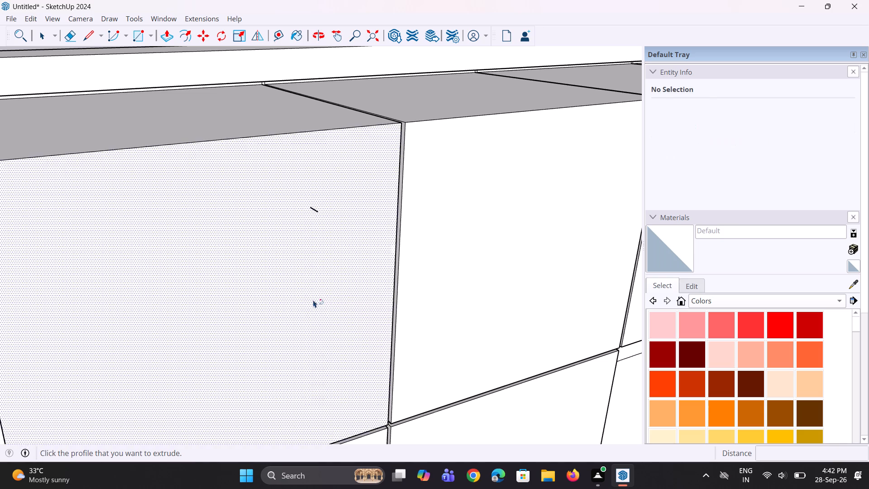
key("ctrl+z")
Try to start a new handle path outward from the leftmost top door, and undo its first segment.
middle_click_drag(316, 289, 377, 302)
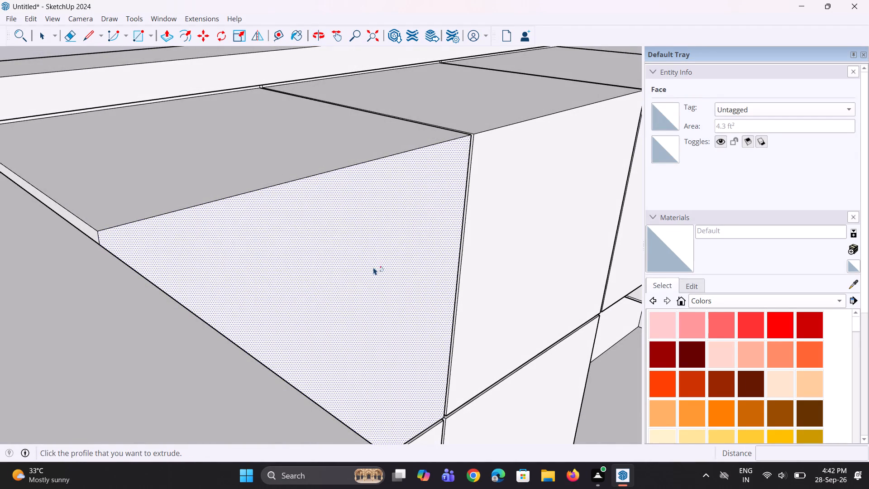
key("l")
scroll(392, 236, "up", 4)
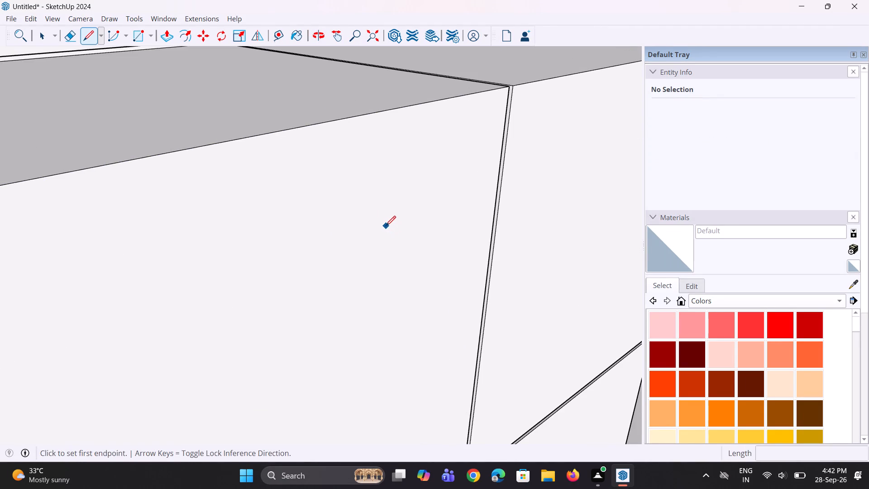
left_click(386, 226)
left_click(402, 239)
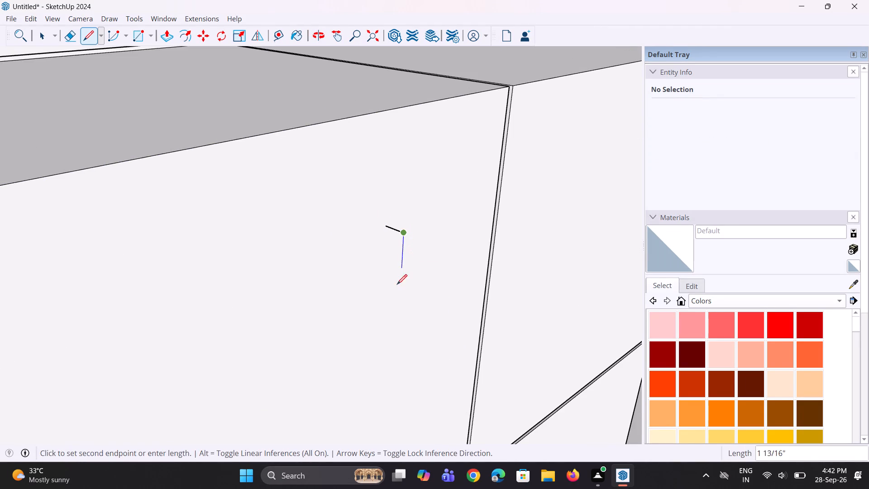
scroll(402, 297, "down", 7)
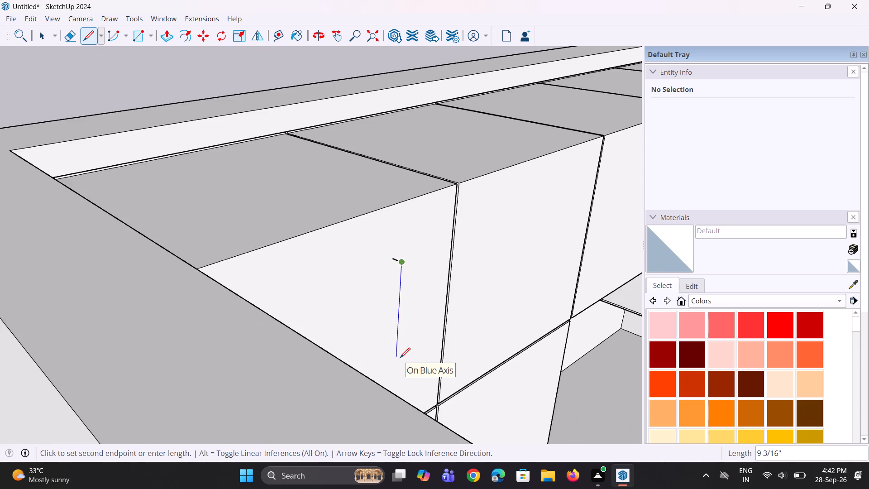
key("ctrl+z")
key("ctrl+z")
Draw a bracket-shaped handle path from the leftmost top door: about 1 3/16" outward, about 9 3/8" down, and back to the door.
scroll(387, 260, "up", 2)
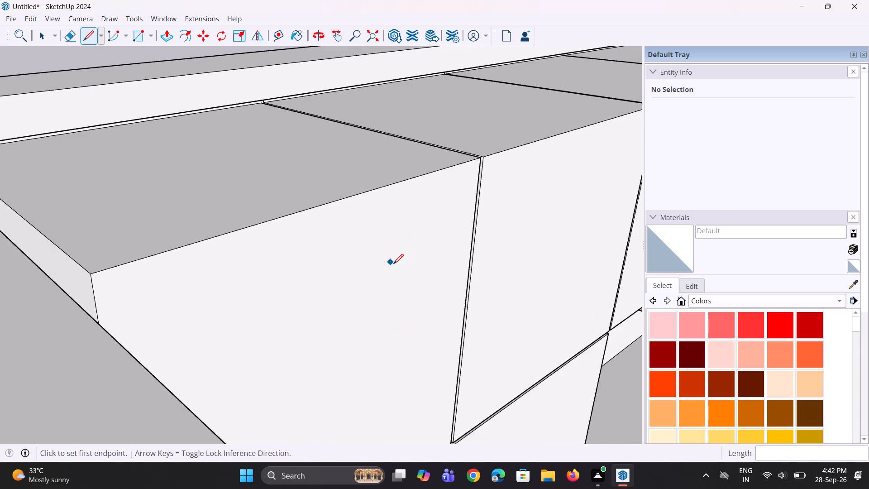
scroll(393, 264, "up", 3)
left_click(401, 257)
left_click(417, 268)
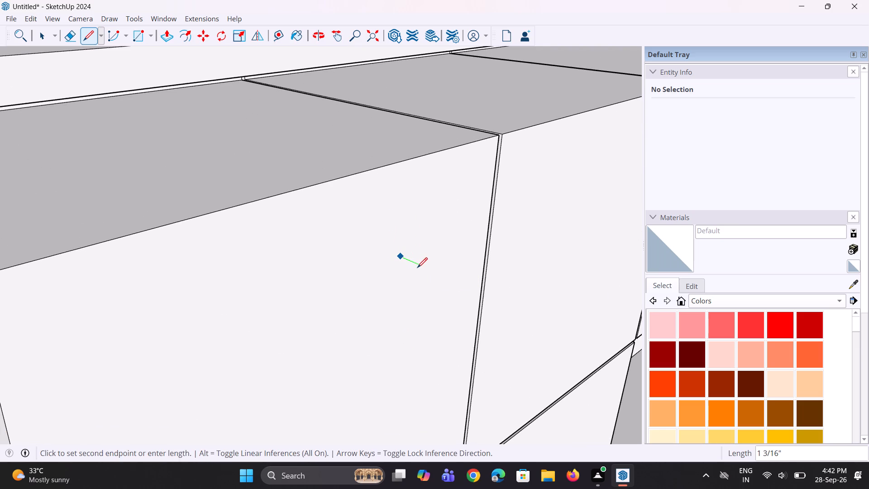
scroll(416, 338, "down", 3)
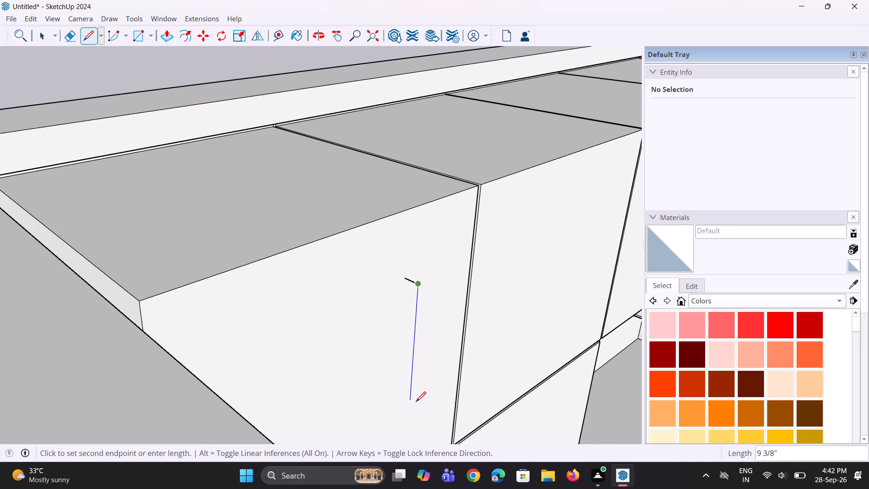
left_click(416, 402)
left_click(395, 390)
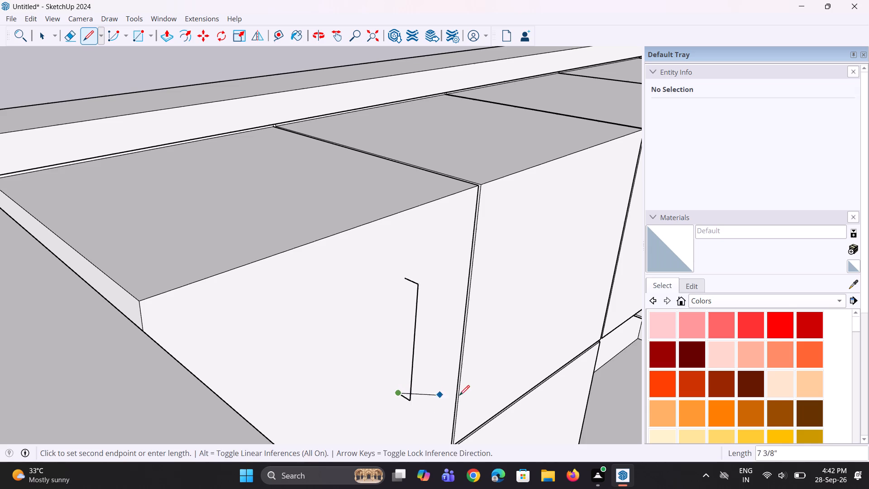
middle_click_drag(462, 395, 123, 366)
key("space")
key("space")
Draw a rectangle of about 1 1/4" by 1 1/4" on the door face around the upper end of the handle path.
middle_click_drag(72, 336, 110, 324)
scroll(124, 328, "down", 5)
middle_click_drag(0, 274, 81, 264)
scroll(54, 294, "down", 1)
middle_click_drag(61, 297, 124, 311)
scroll(77, 260, "up", 7)
middle_click_drag(69, 275, 123, 291)
scroll(124, 292, "up", 4)
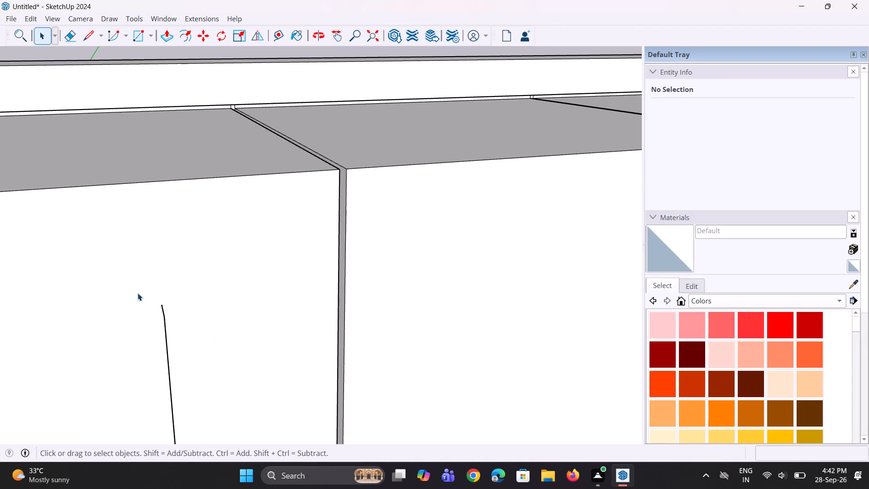
key("r")
left_click_drag(144, 291, 178, 315)
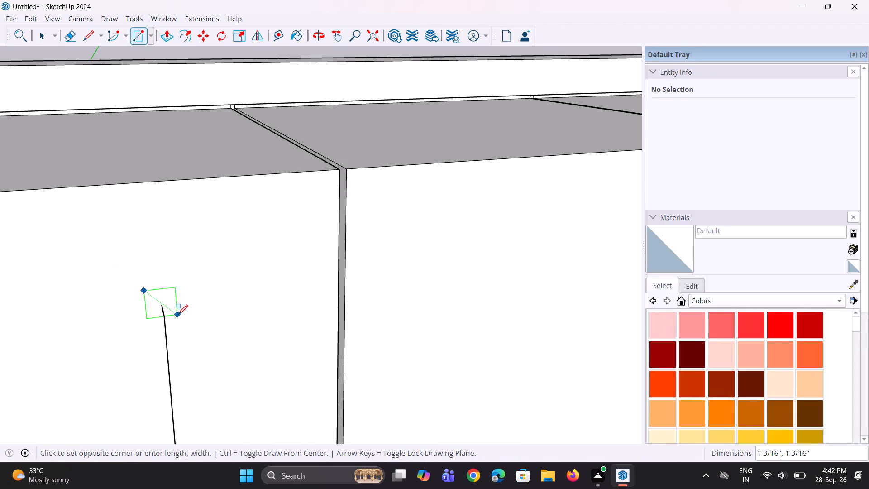
left_click_drag(178, 315, 179, 316)
key("space")
key("space")
Narrow the handle profile by moving its right edge inward about 1/4" and its left edge inward about 1/8".
scroll(179, 317, "up", 4)
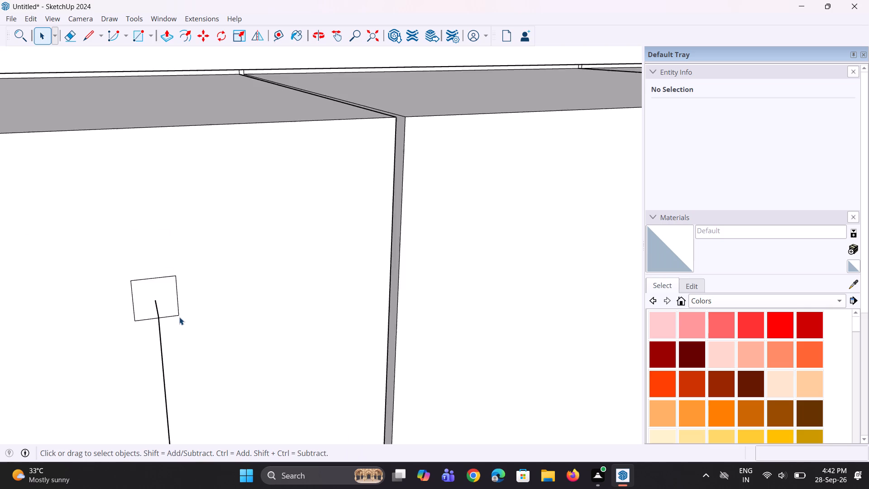
scroll(179, 317, "up", 2)
left_click(178, 310)
key("m")
left_click(179, 316)
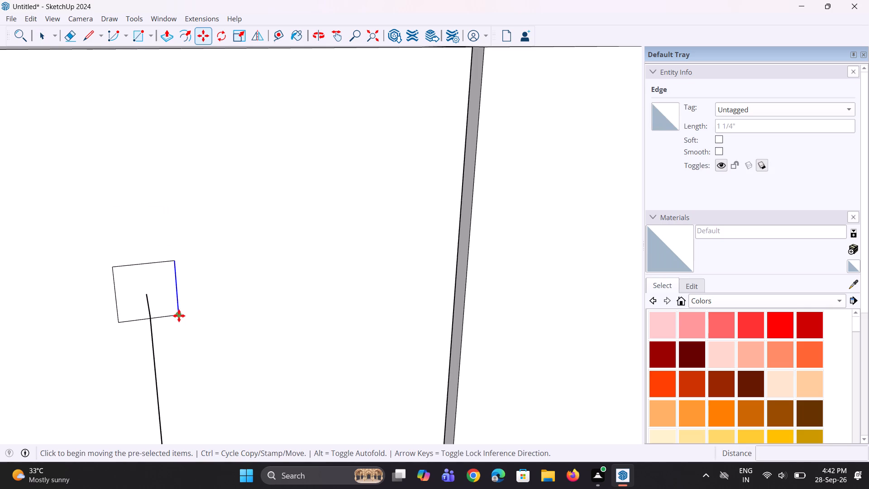
left_click(168, 315)
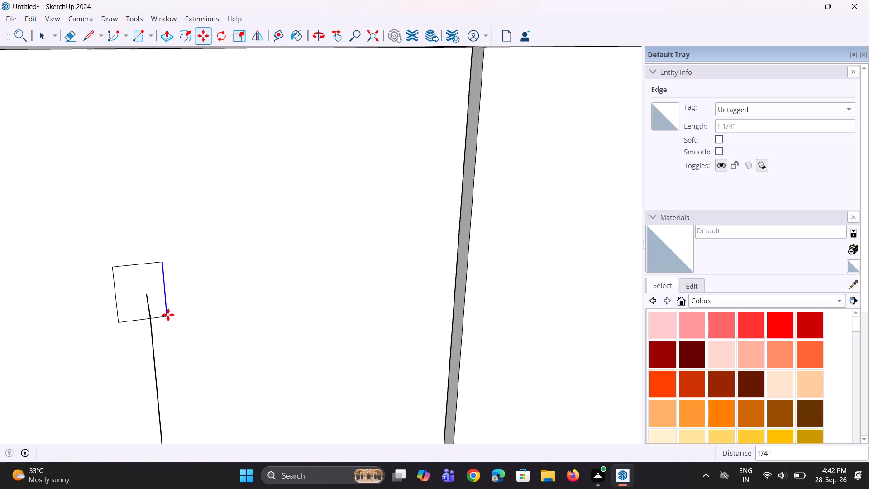
key("space")
key("space")
scroll(122, 312, "up", 2)
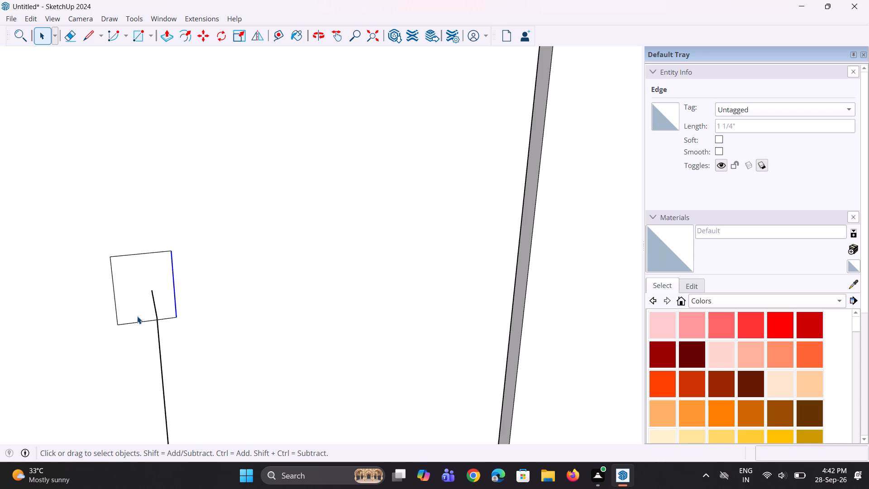
scroll(135, 321, "up", 2)
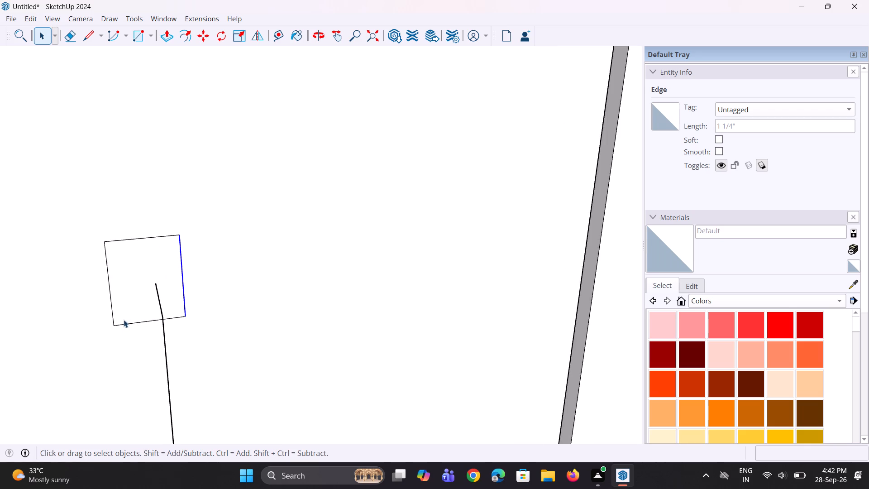
left_click(112, 316)
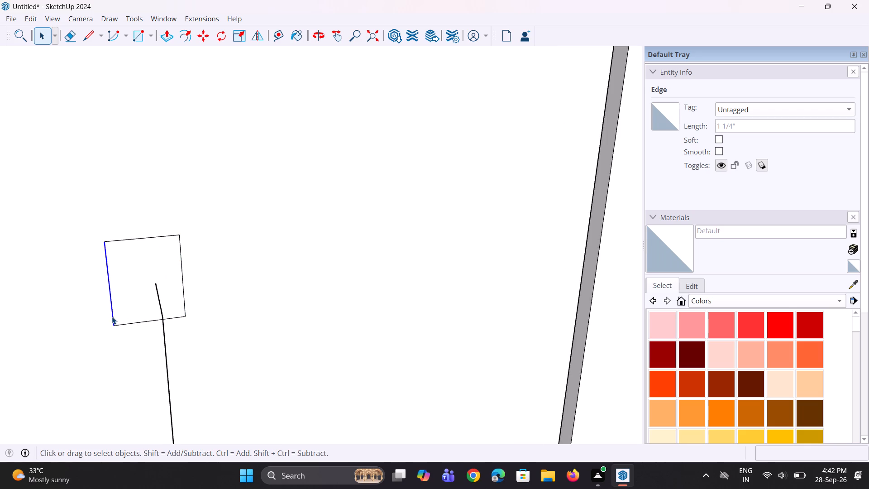
key("m")
left_click(114, 326)
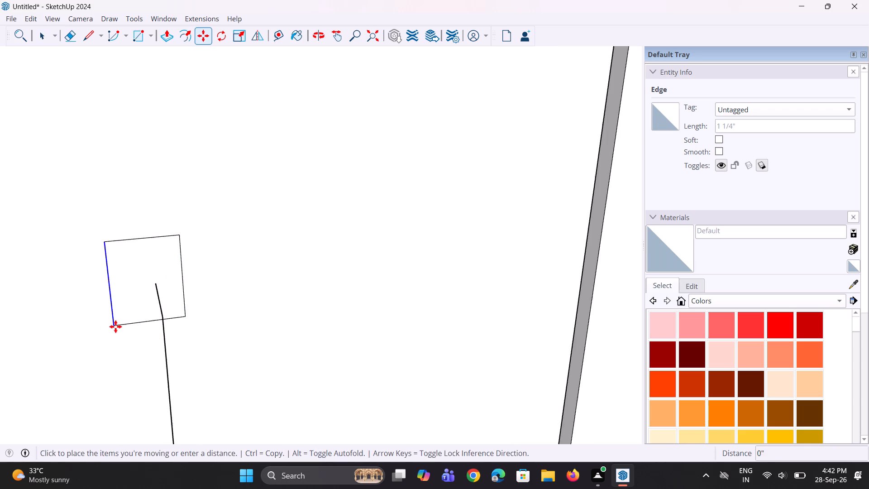
left_click(124, 326)
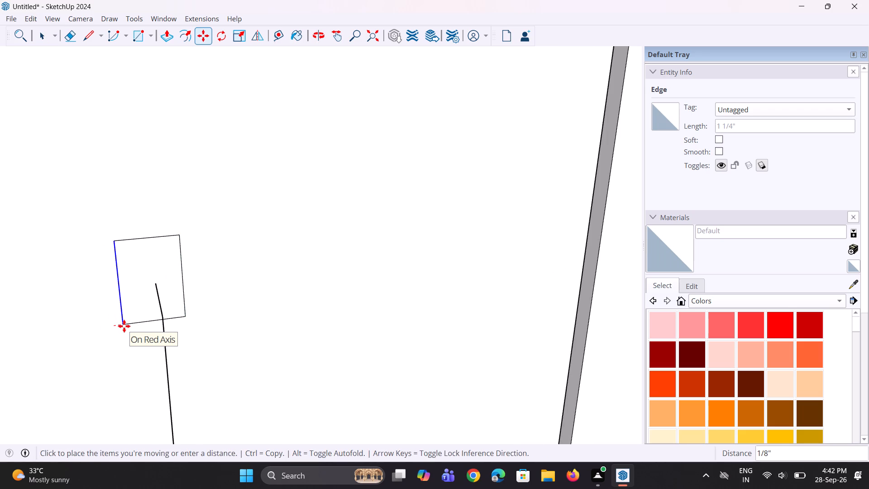
key("space")
key("space")
Shorten the handle profile by moving its bottom edge slightly upward.
left_click(129, 324)
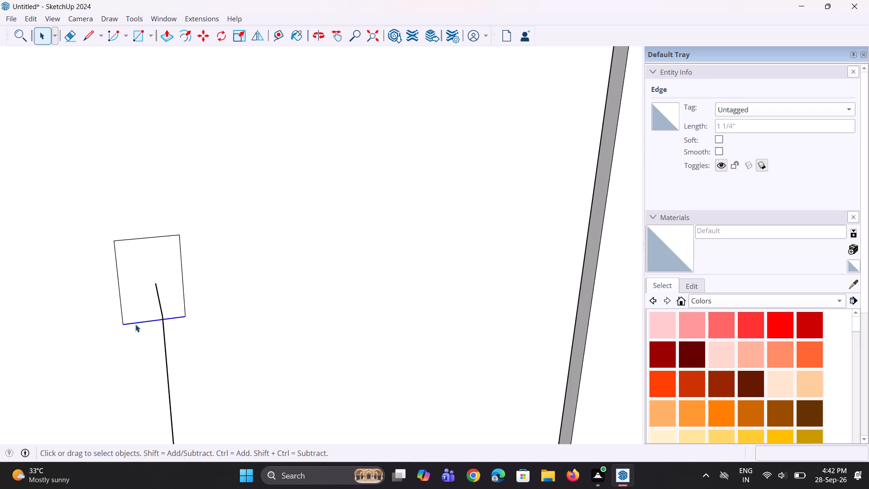
key("m")
left_click(184, 317)
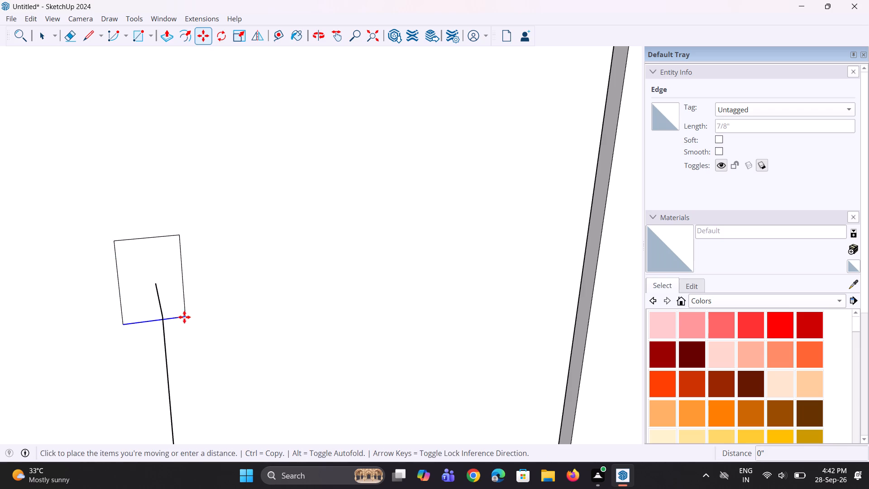
left_click(183, 308)
key("space")
key("space")
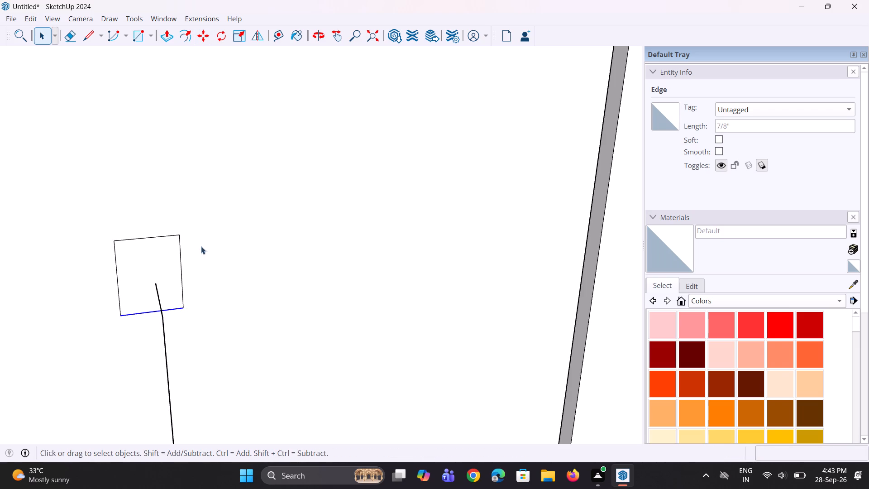
Shrink the small square handle profile by moving its top edge down and its left edge inward about 1/8".
left_click(165, 237)
key("m")
left_click(179, 236)
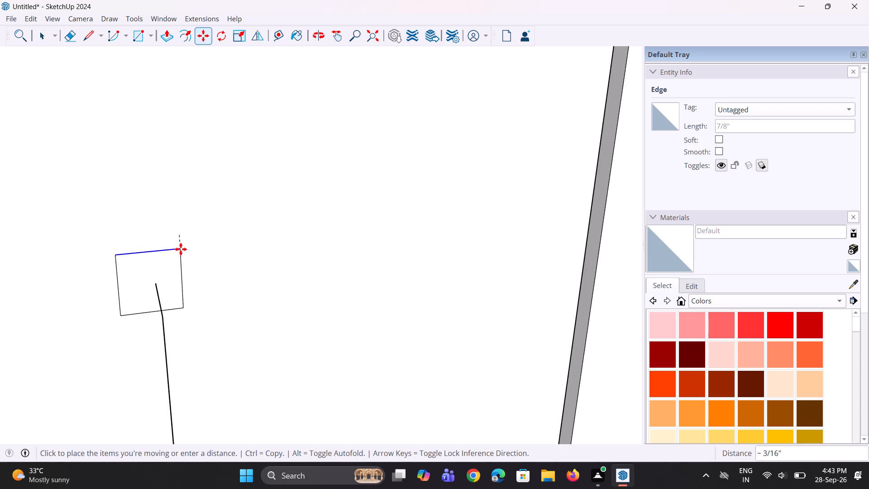
left_click(181, 256)
scroll(181, 286, "up", 2)
key("space")
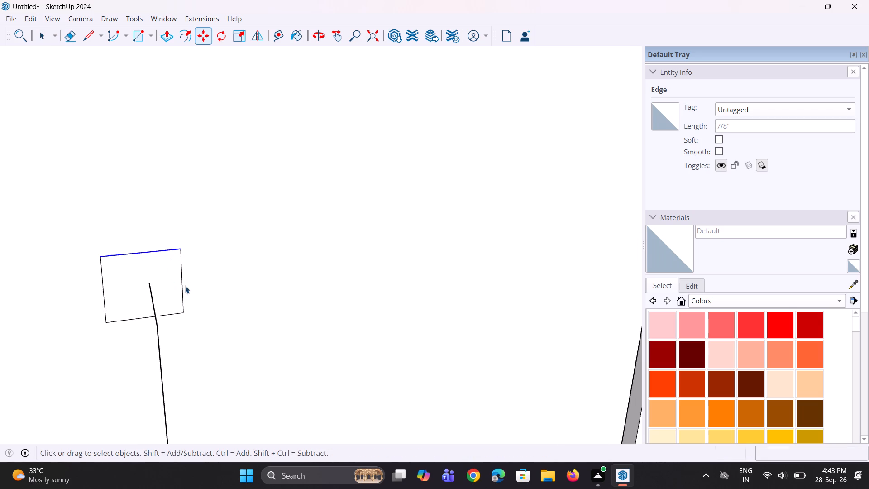
left_click(104, 302)
key("m")
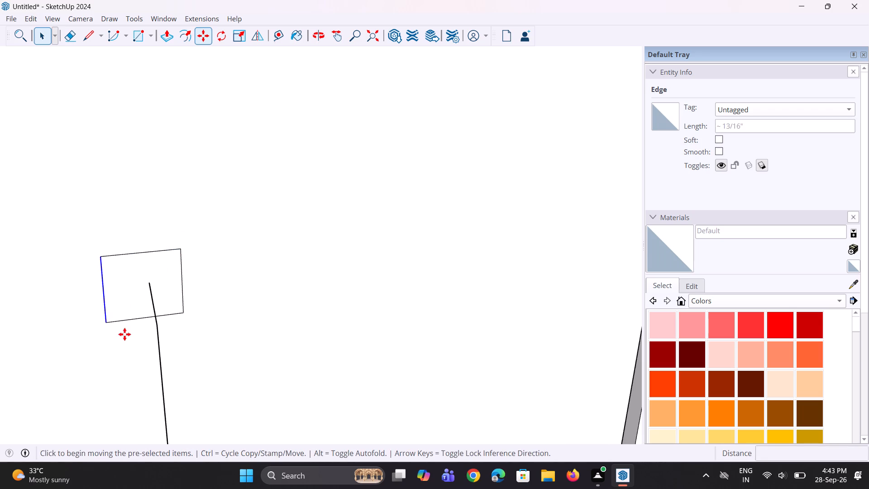
left_click(108, 323)
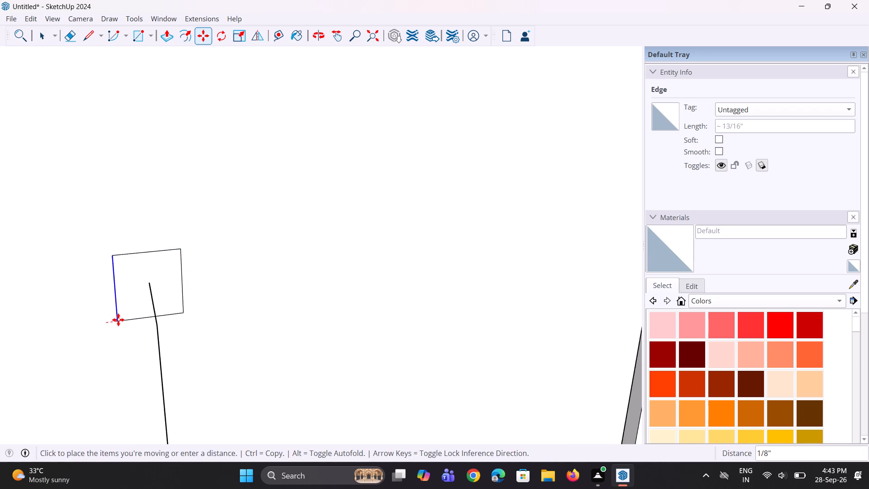
left_click(118, 320)
key("space")
key("space")
Move the left edge of the handle profile slightly farther inward toward the path end.
middle_click_drag(109, 343, 191, 341)
scroll(192, 338, "down", 5)
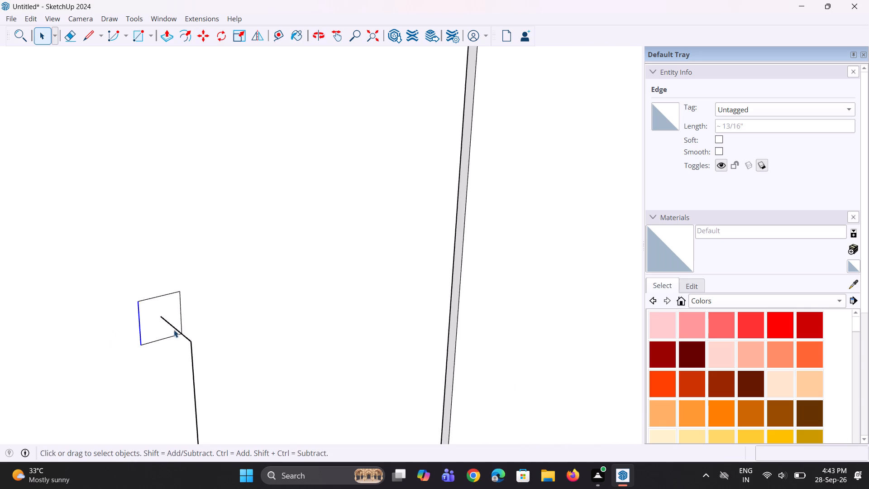
scroll(172, 326, "down", 12)
middle_click_drag(227, 312, 123, 289)
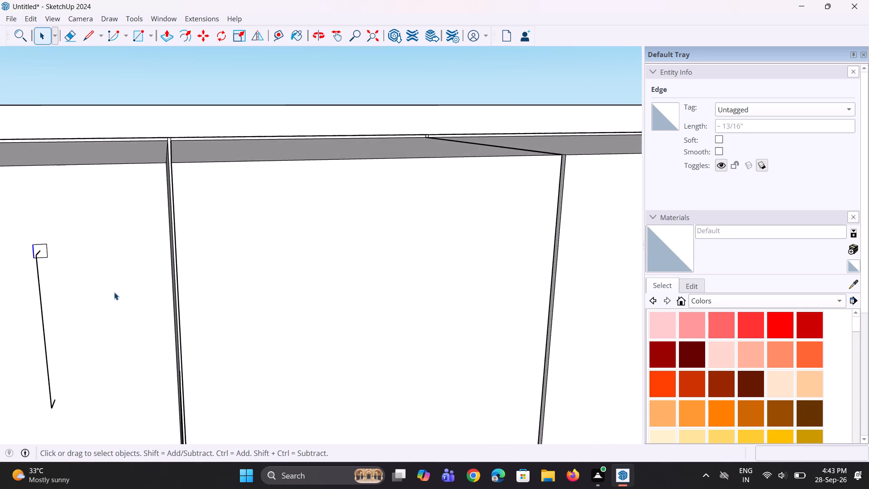
scroll(116, 294, "down", 5)
scroll(72, 320, "up", 3)
scroll(77, 241, "up", 12)
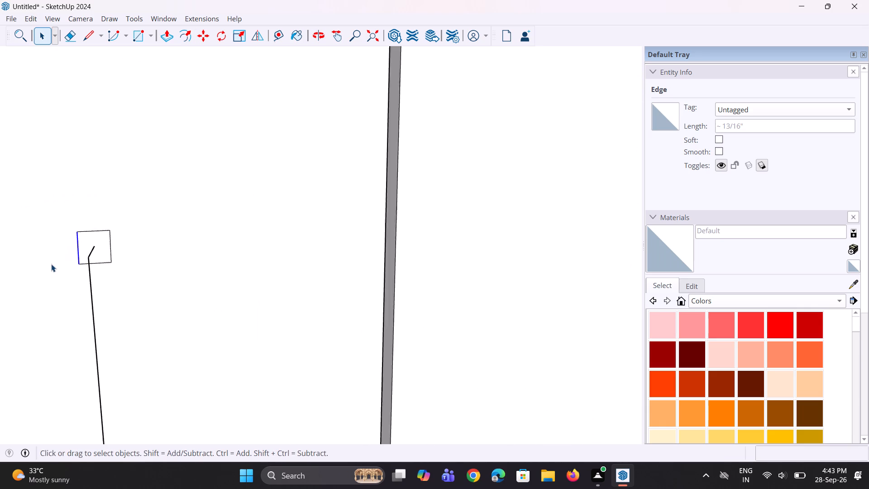
scroll(51, 264, "up", 1)
key("m")
scroll(53, 270, "up", 8)
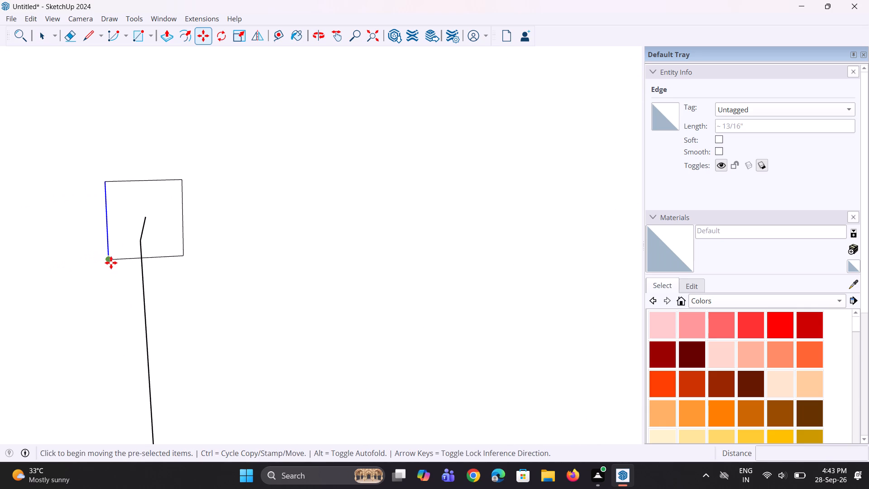
left_click(111, 262)
left_click(117, 261)
key("space")
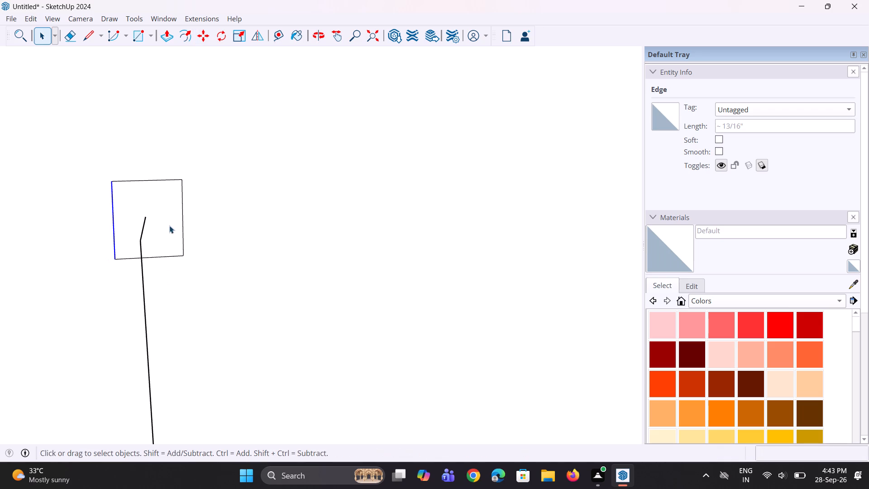
Narrow the handle profile by moving its right edge inward, and lower its top edge about 1/8".
left_click(183, 243)
key("m")
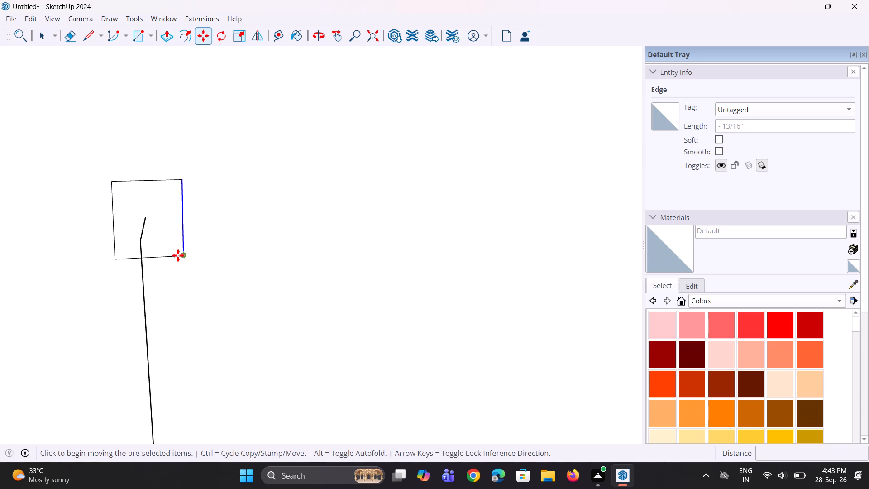
left_click(178, 255)
left_click(172, 254)
key("space")
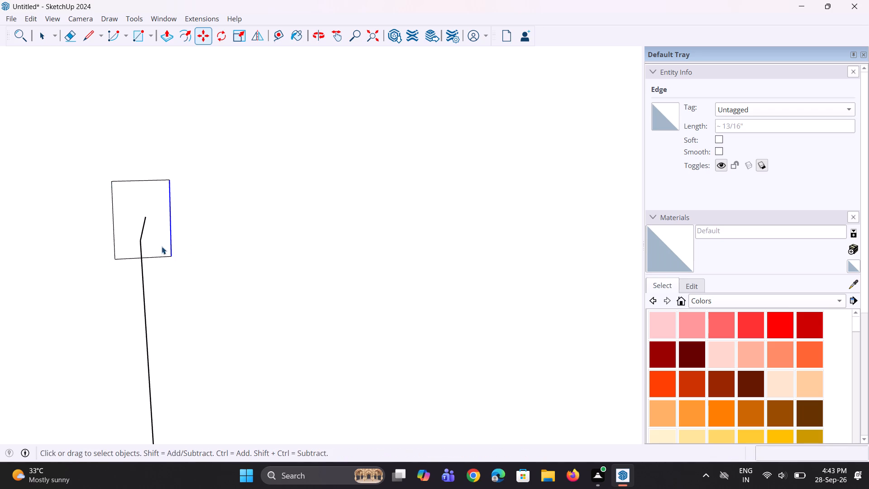
key("space")
left_click(140, 181)
key("m")
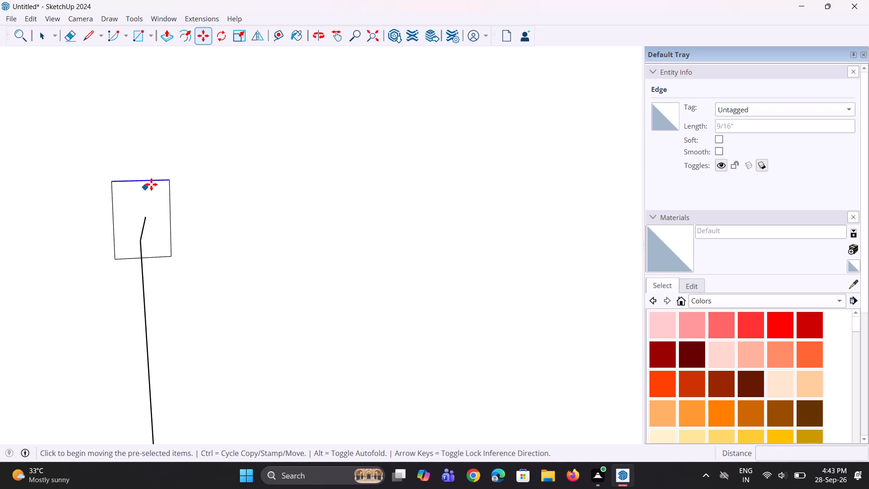
left_click(168, 182)
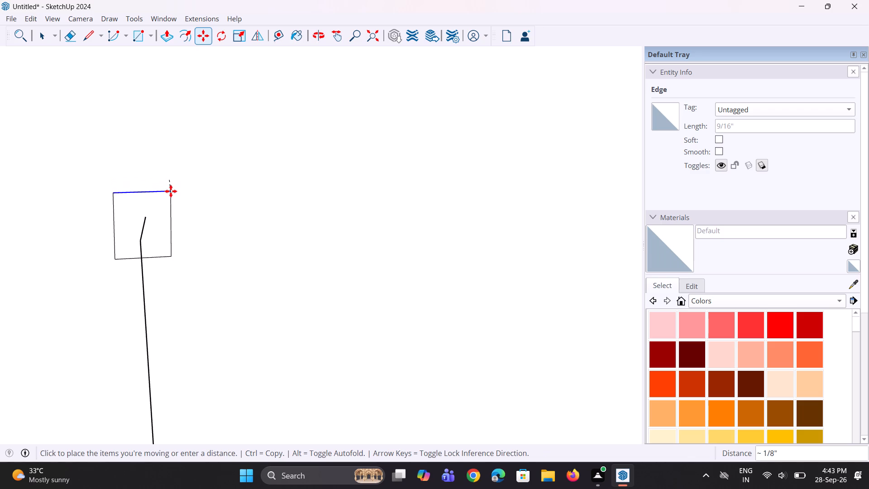
left_click(171, 191)
key("space")
key("space")
Extrude the small rectangular profile with Follow Me along the three connected edges of the handle path.
scroll(162, 266, "down", 7)
middle_click_drag(145, 271, 43, 259)
left_click(161, 268)
scroll(176, 235, "up", 2)
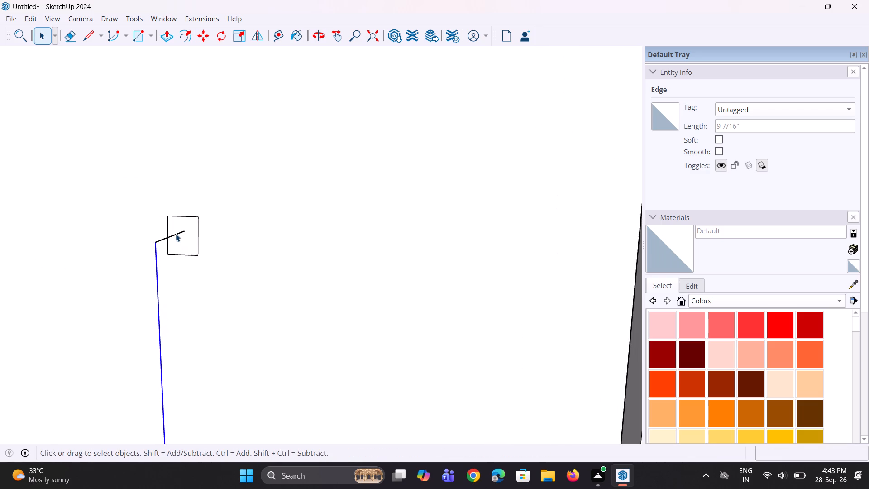
left_click(176, 234)
left_click(157, 285, "ctrl")
scroll(170, 249, "down", 15)
scroll(183, 385, "up", 7)
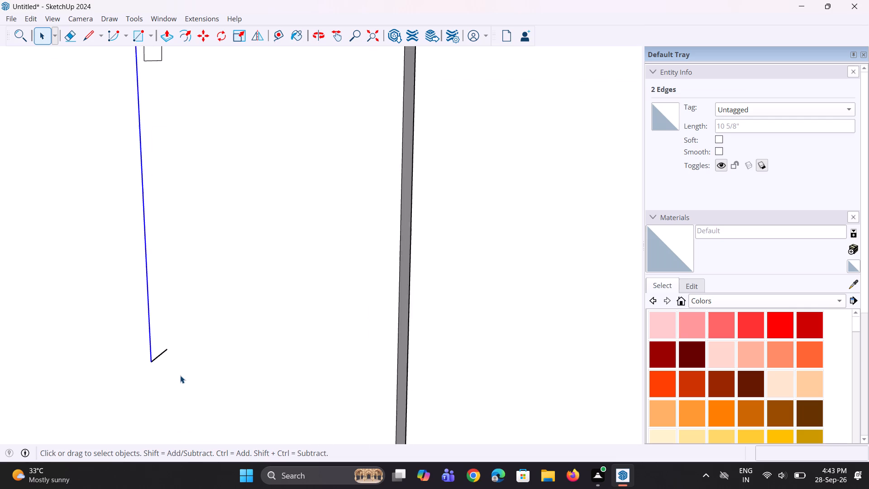
scroll(180, 375, "up", 4)
left_click(161, 345, "ctrl")
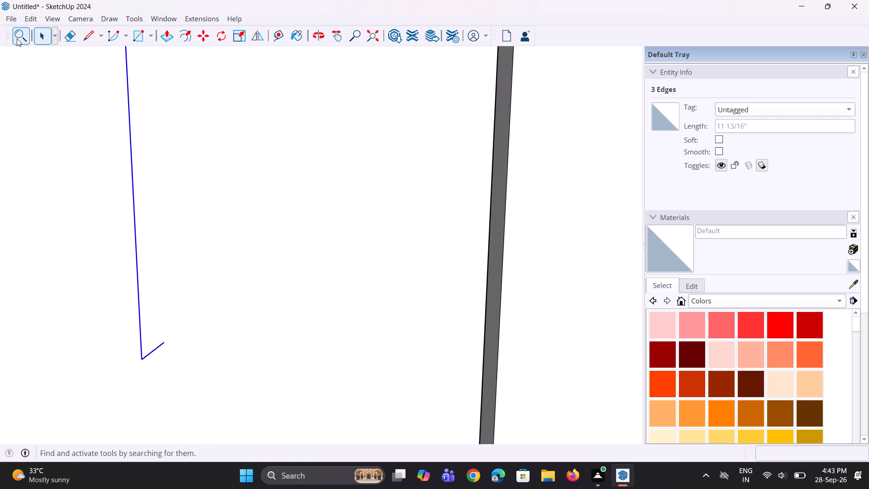
left_click(15, 38)
key("f")
type("ol")
key("l")
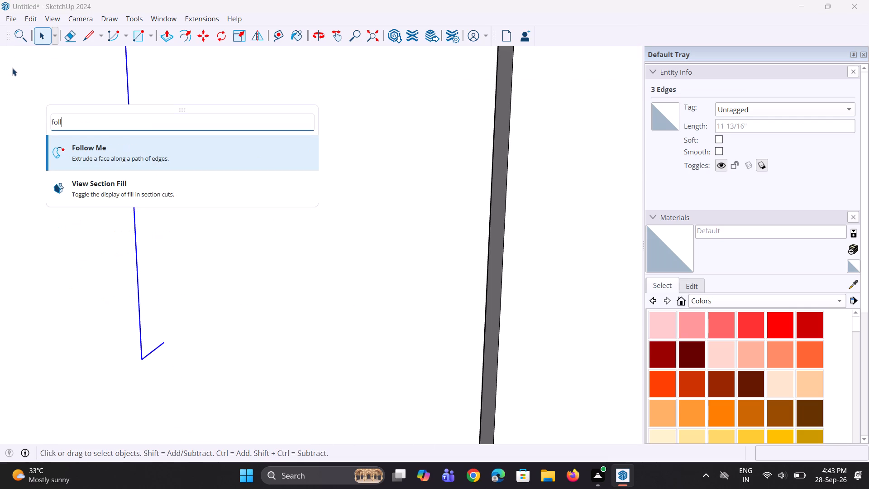
left_click(90, 151)
scroll(202, 360, "down", 5)
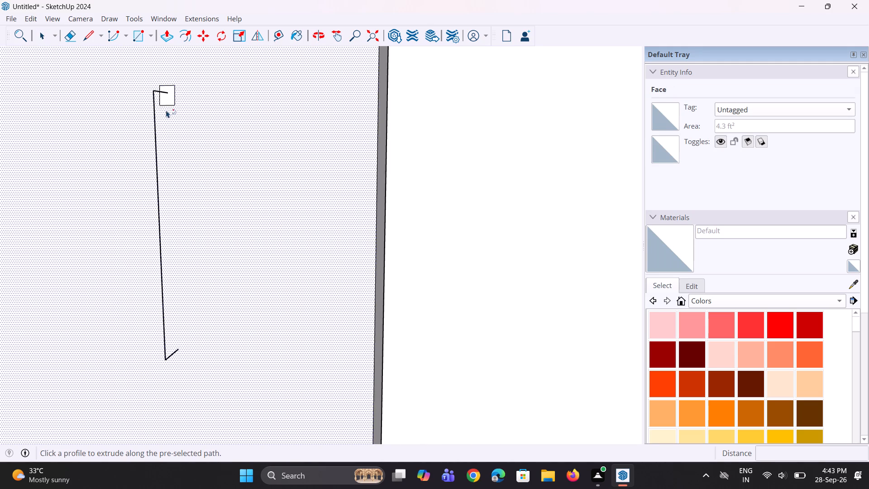
scroll(167, 108, "up", 1)
left_click(168, 102)
Examine the extruded handle on the cabinet door and its position among the surrounding doors.
scroll(110, 323, "down", 5)
middle_click_drag(115, 322, 246, 339)
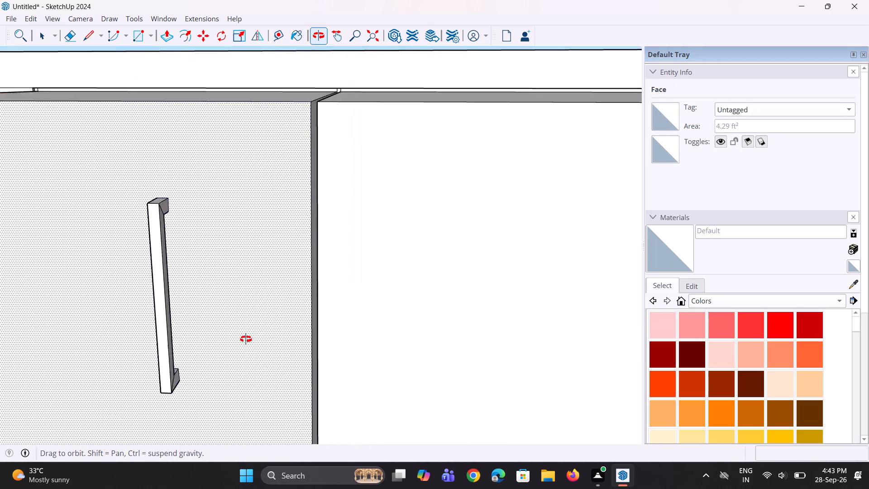
middle_click_drag(246, 339, 341, 320)
scroll(378, 313, "down", 5)
middle_click(363, 325)
scroll(269, 338, "down", 5)
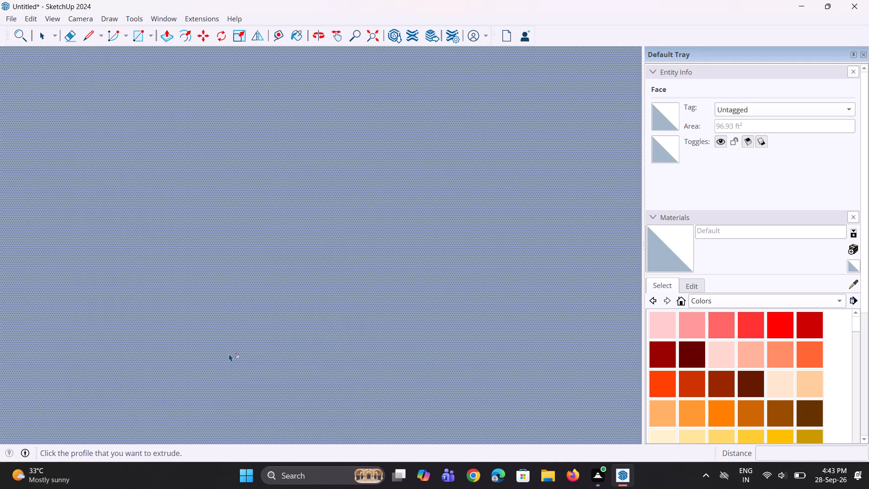
scroll(229, 354, "down", 20)
scroll(229, 354, "down", 12)
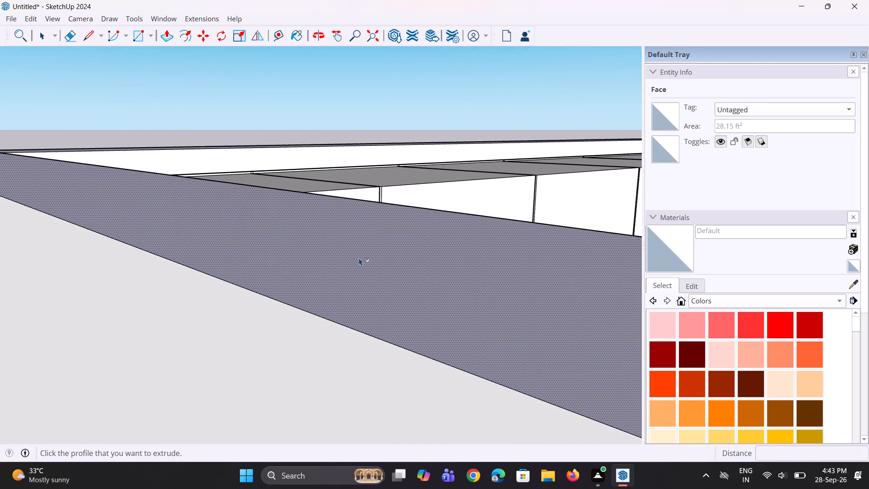
scroll(359, 258, "down", 1)
middle_click_drag(357, 262, 200, 406)
scroll(305, 325, "down", 10)
middle_click_drag(400, 298, 428, 300)
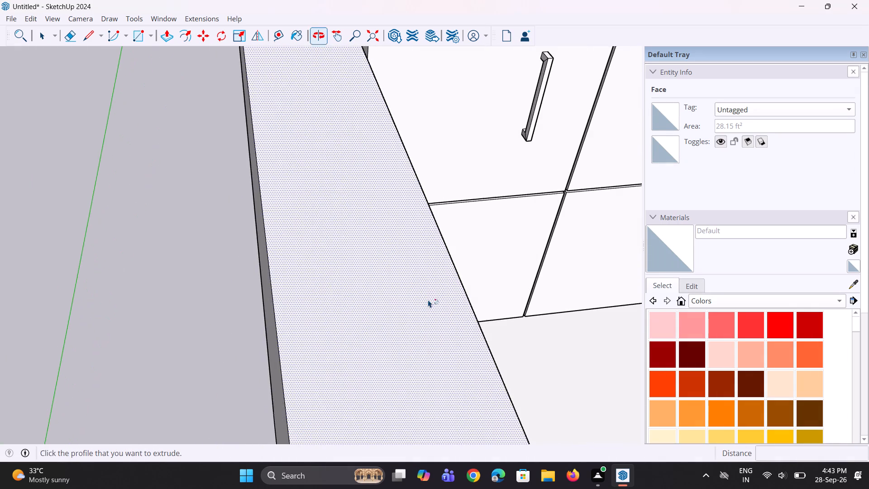
scroll(422, 282, "down", 16)
middle_click_drag(552, 198, 501, 178)
scroll(457, 284, "up", 2)
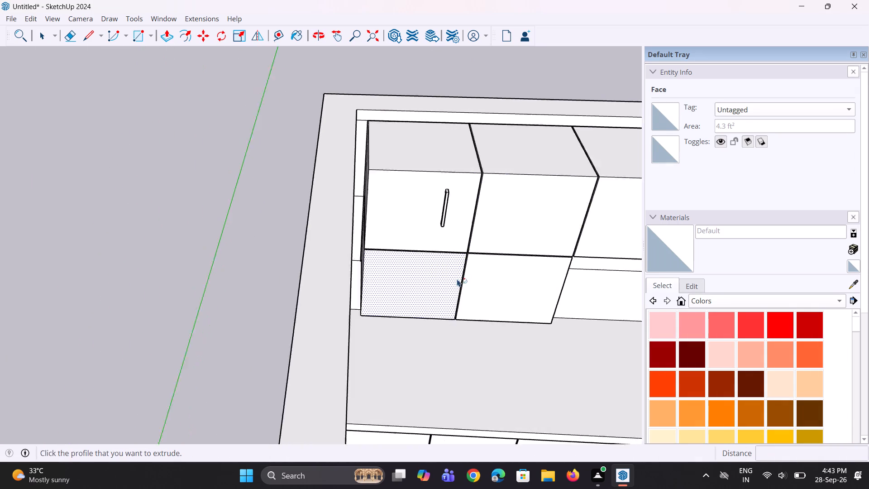
scroll(457, 279, "up", 5)
Select the handle bar's front and one side face, plus the lower leg's matching side, inner and underside faces.
key("space")
key("v")
middle_click_drag(433, 262, 508, 291)
scroll(460, 180, "up", 5)
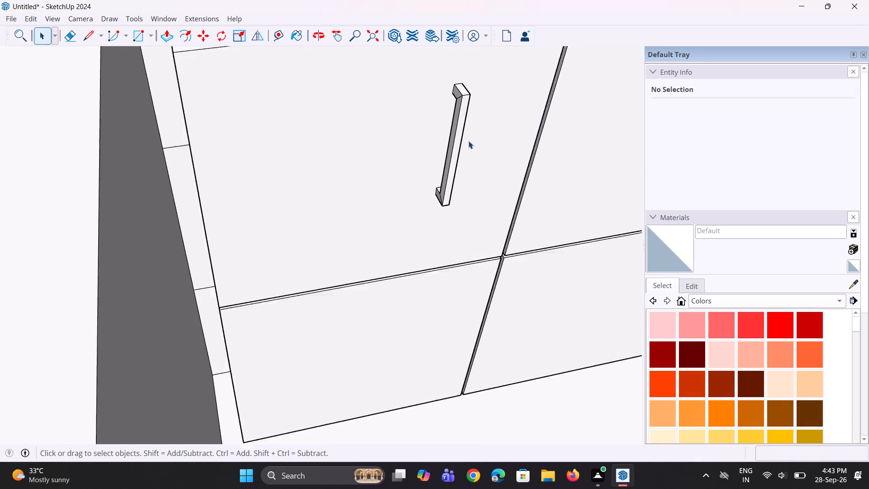
scroll(468, 141, "up", 2)
left_click(455, 143)
middle_click_drag(455, 196, 495, 188)
scroll(471, 137, "up", 3)
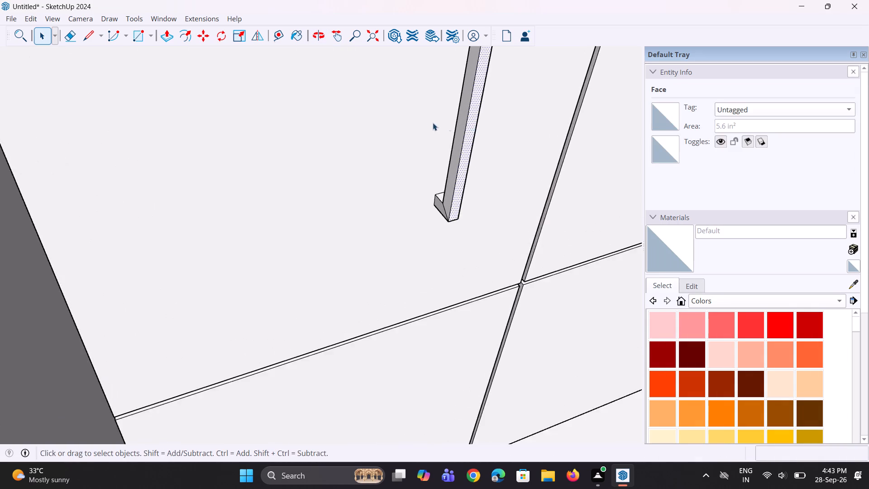
scroll(433, 123, "up", 3)
left_click(465, 152, "ctrl")
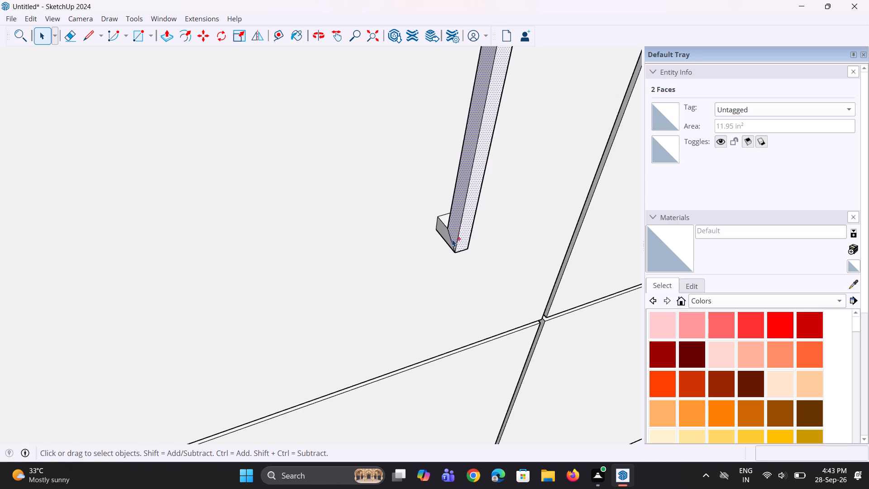
left_click(446, 239, "ctrl")
scroll(454, 236, "up", 1)
middle_click_drag(460, 235, 486, 232)
scroll(467, 219, "up", 5)
middle_click_drag(461, 198, 523, 192)
left_click(454, 216, "ctrl")
left_click(454, 197, "ctrl")
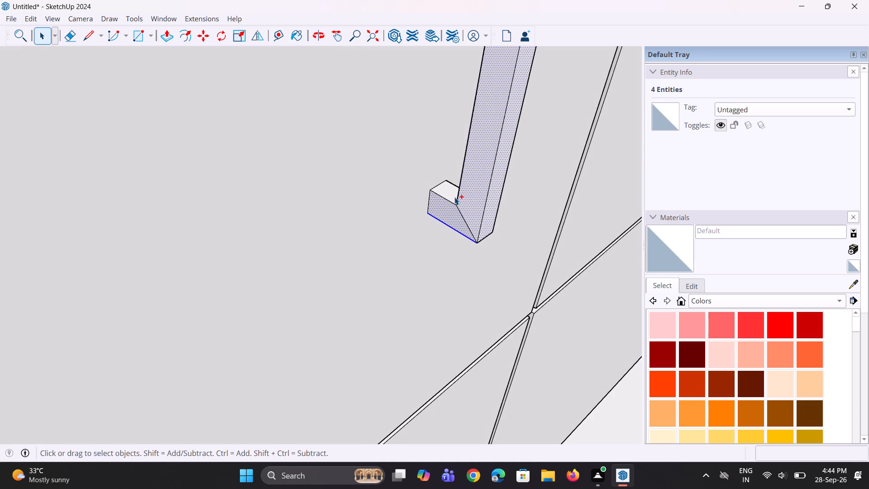
middle_click_drag(469, 210, 398, 103)
middle_click_drag(463, 269, 445, 147)
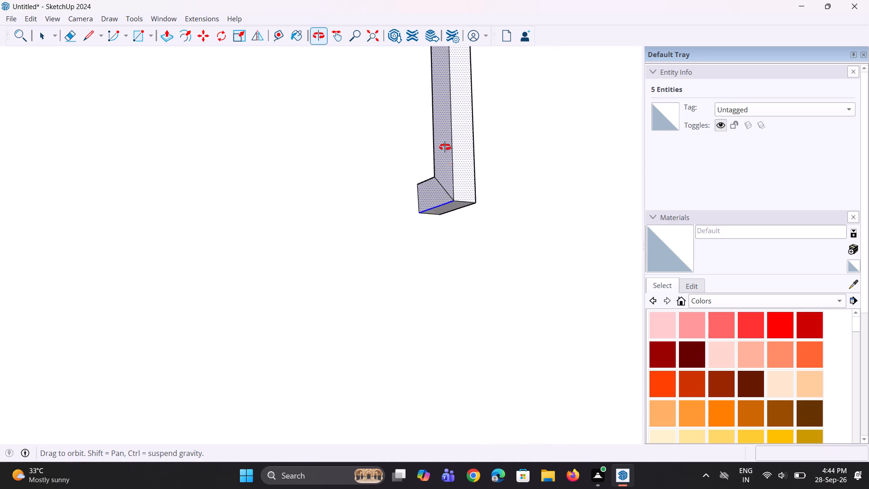
middle_click_drag(445, 147, 445, 146)
left_click(448, 209, "ctrl")
Add the handle bar's opposite side face and the lower leg's adjoining side face to the selection.
scroll(457, 276, "down", 5)
middle_click_drag(485, 193, 477, 196)
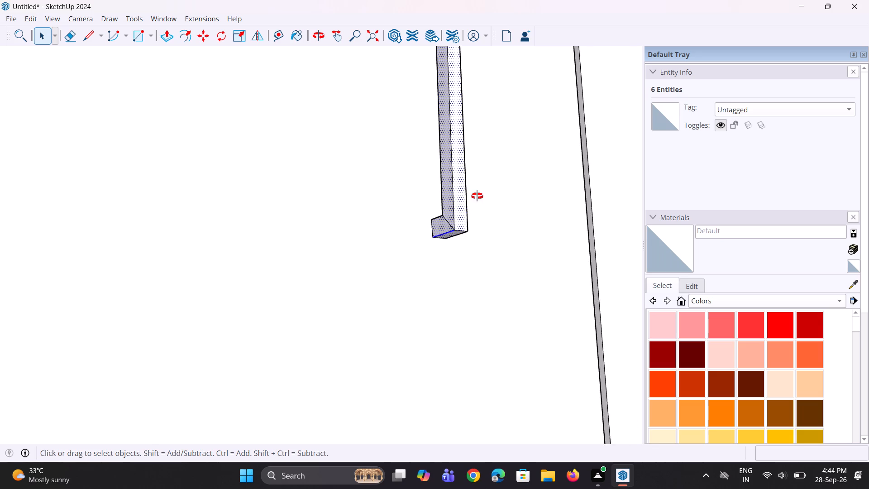
middle_click_drag(477, 196, 253, 254)
scroll(355, 238, "up", 6)
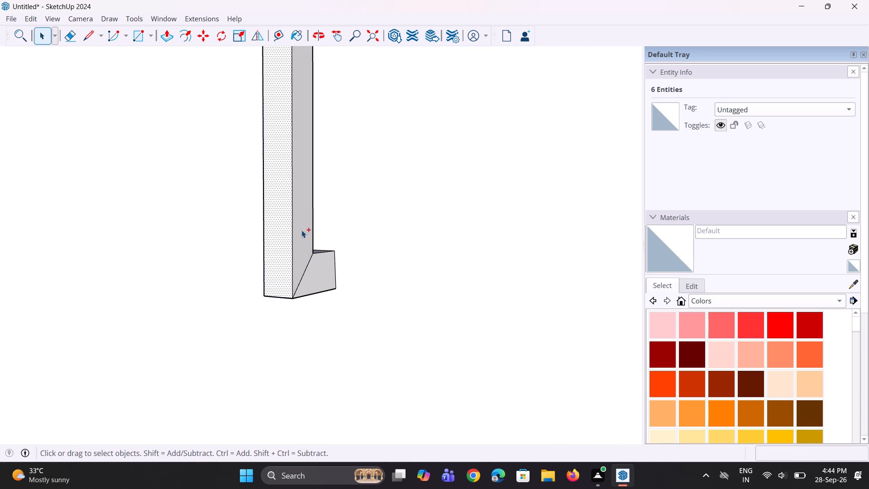
left_click(301, 230, "ctrl")
left_click(319, 271, "ctrl")
Add the upper leg's side and top faces and the bar's inner face to the handle selection.
scroll(354, 279, "down", 15)
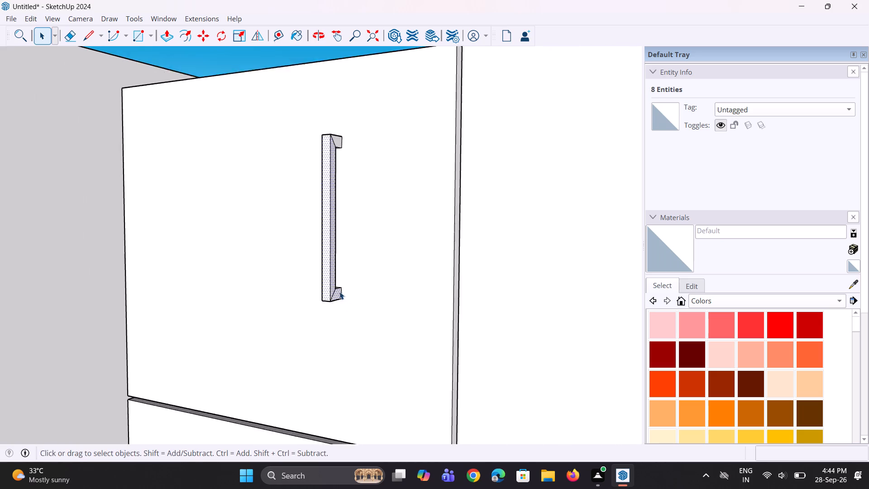
scroll(339, 292, "down", 2)
middle_click_drag(303, 202, 310, 277)
scroll(357, 233, "up", 12)
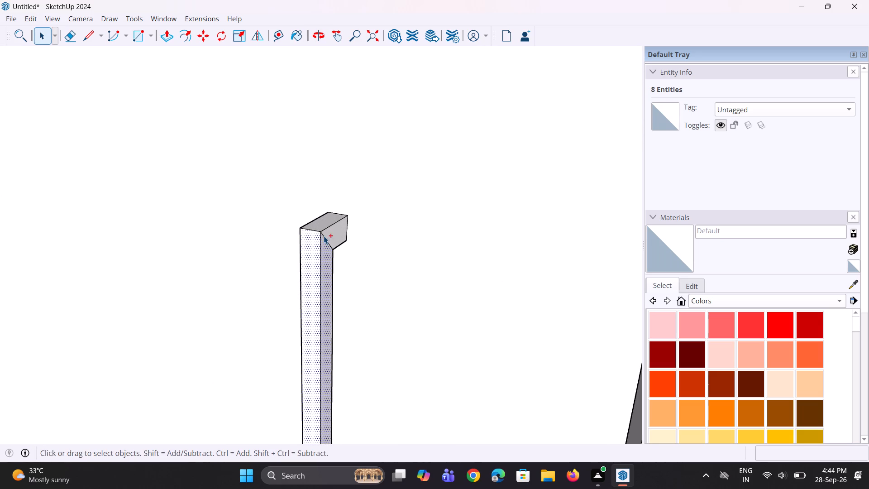
left_click(336, 235, "ctrl")
left_click(331, 217, "ctrl")
middle_click_drag(350, 273, 178, 227)
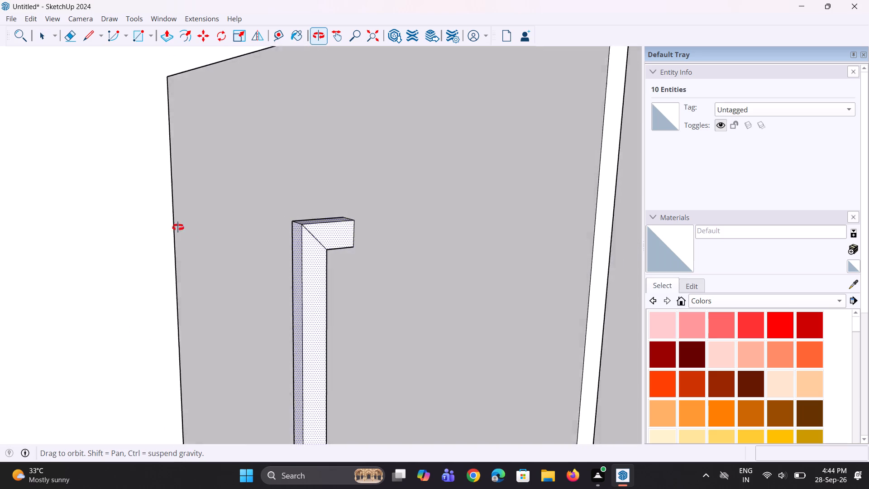
middle_click_drag(178, 227, 147, 226)
scroll(428, 354, "up", 7)
middle_click_drag(374, 312, 329, 313)
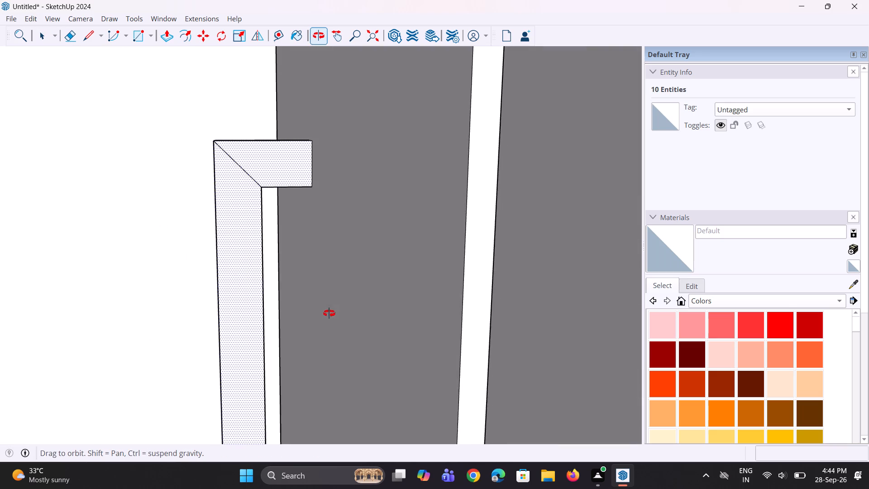
middle_click_drag(329, 313, 317, 319)
scroll(293, 315, "up", 5)
scroll(282, 308, "down", 3)
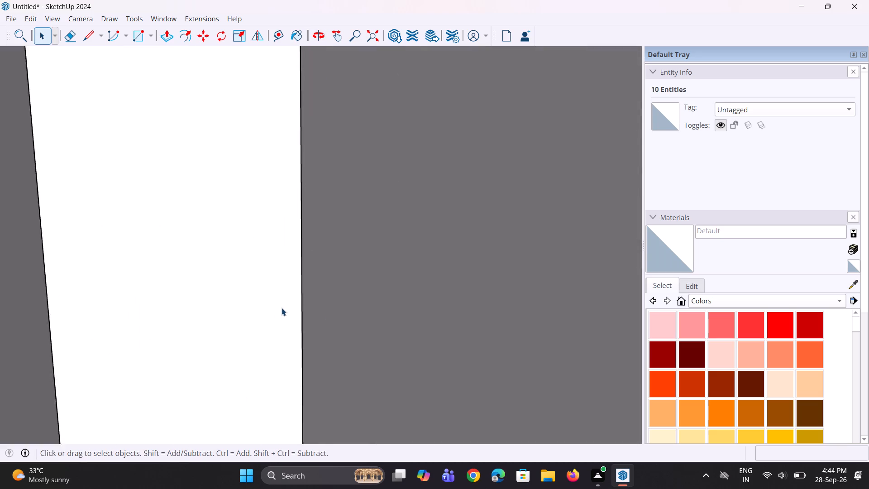
left_click(198, 309, "ctrl")
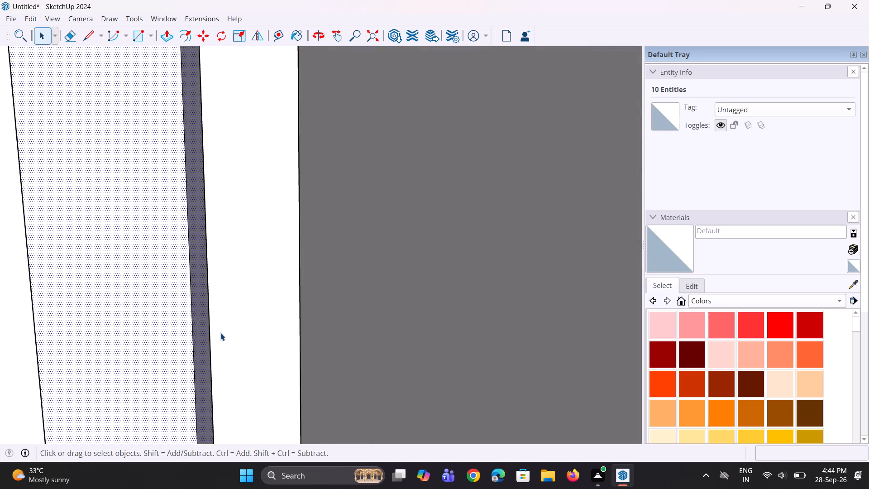
Copy the selected handle about 1' 1 7/8" sideways onto the neighbouring upper cabinet door.
scroll(222, 329, "down", 20)
scroll(222, 329, "down", 16)
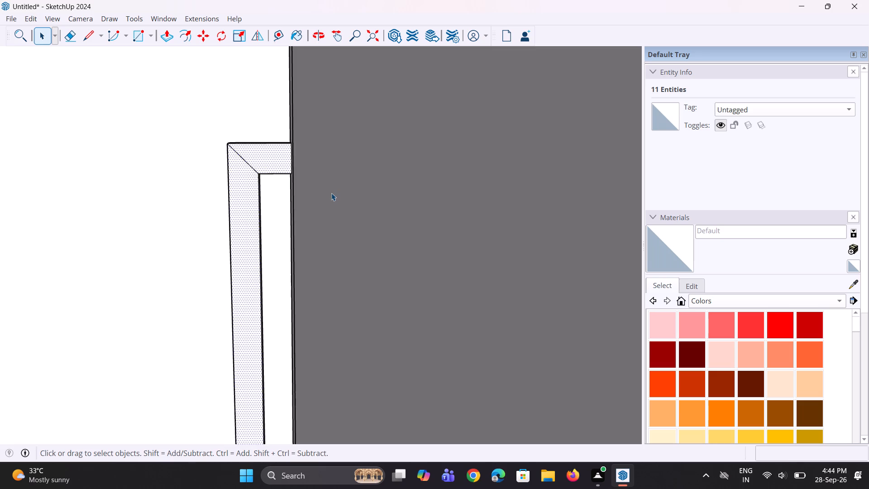
scroll(331, 193, "down", 7)
middle_click_drag(226, 260, 360, 227)
scroll(376, 216, "down", 11)
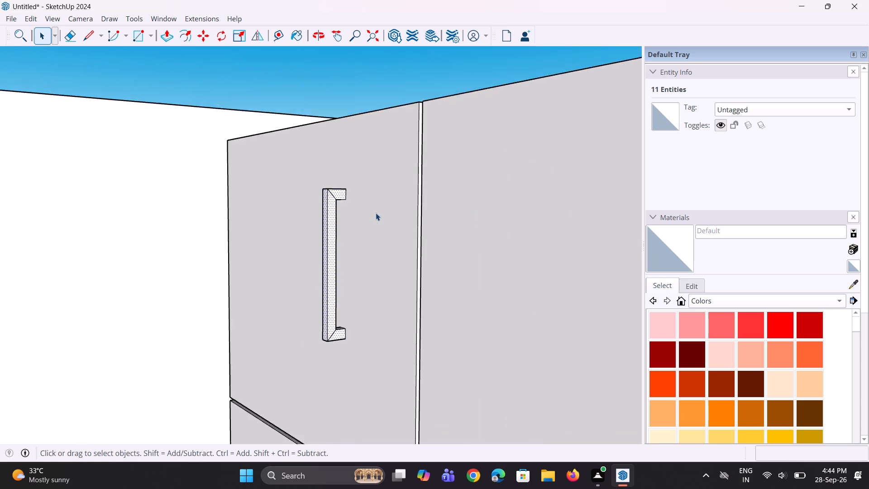
scroll(376, 213, "down", 5)
middle_click_drag(368, 263, 465, 269)
key("m")
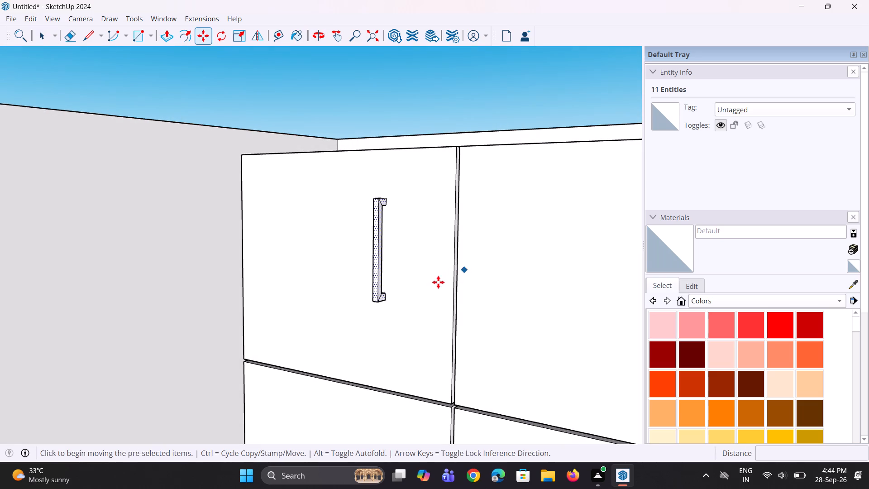
left_click(387, 300)
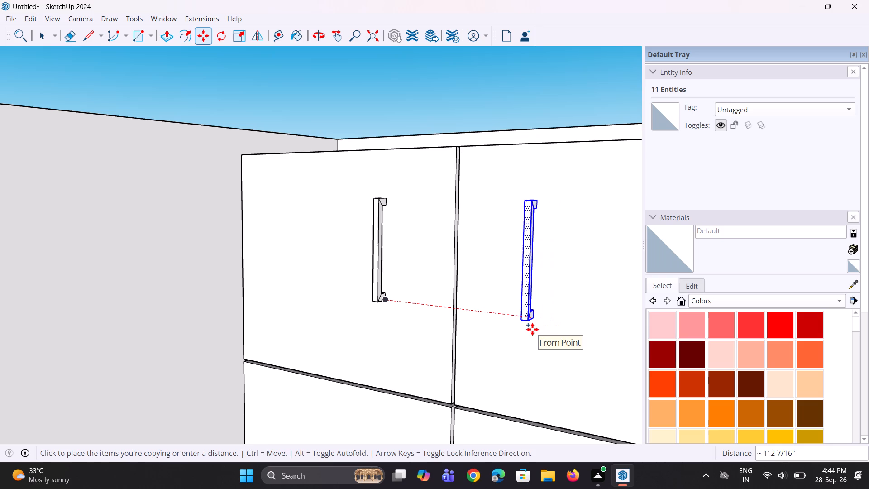
left_click(526, 324)
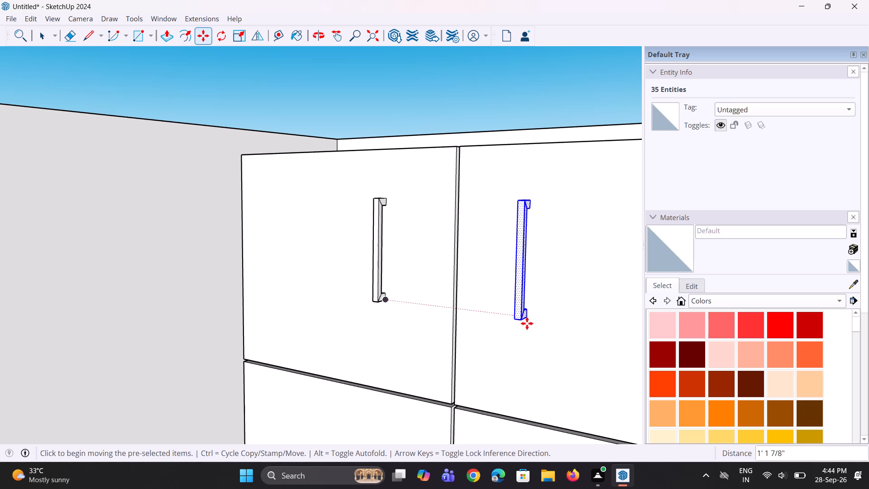
Move the copied handle about 6 1/8" straight down on the second door.
middle_click_drag(526, 358, 495, 340)
scroll(510, 324, "up", 7)
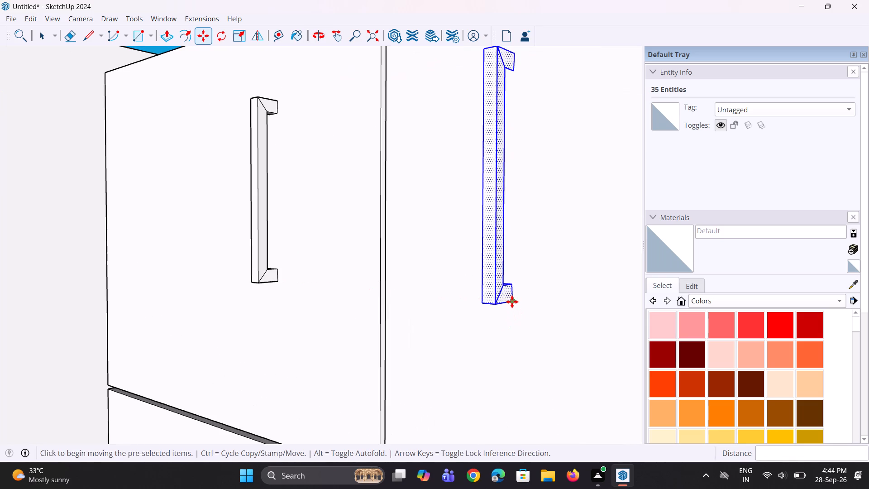
left_click(512, 302)
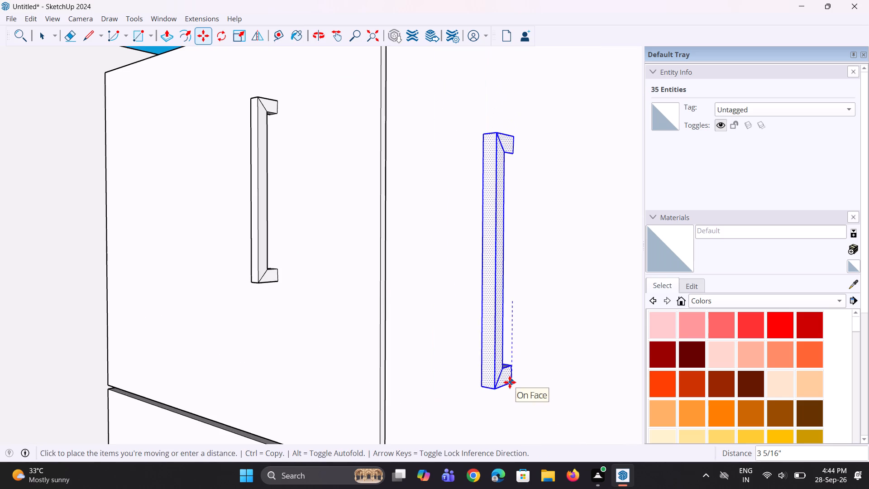
scroll(510, 382, "down", 12)
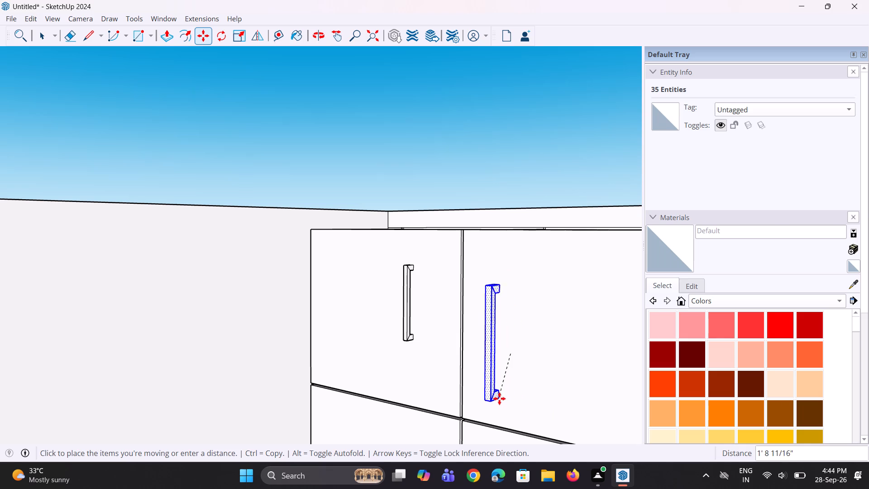
left_click(511, 405)
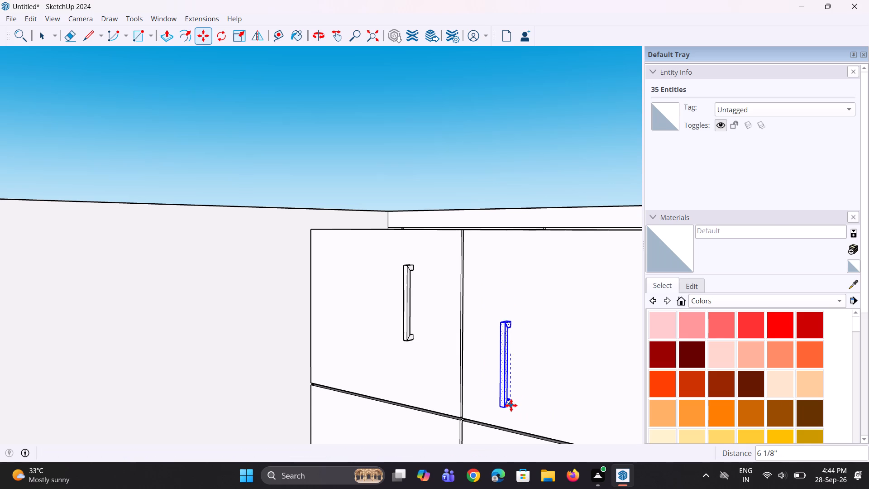
Shift the copied handle horizontally closer to the second door's edge beside the first door.
middle_click_drag(506, 416, 660, 418)
scroll(493, 373, "up", 6)
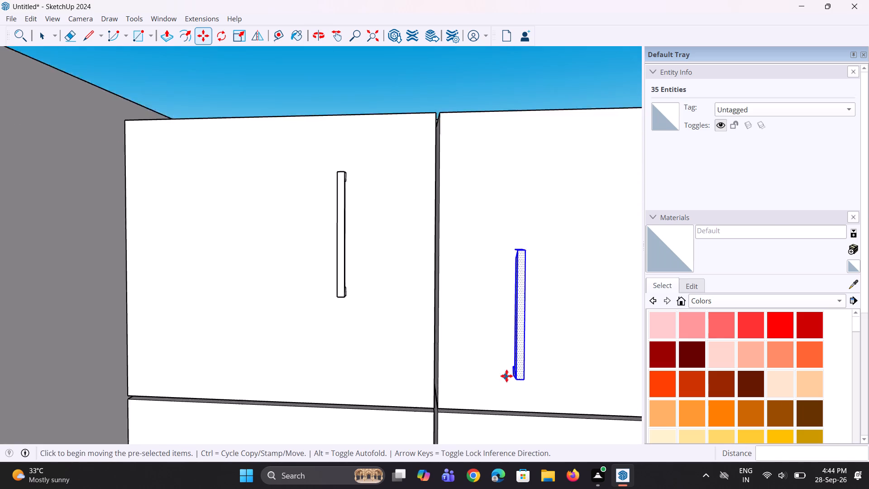
scroll(506, 376, "up", 5)
left_click(516, 373)
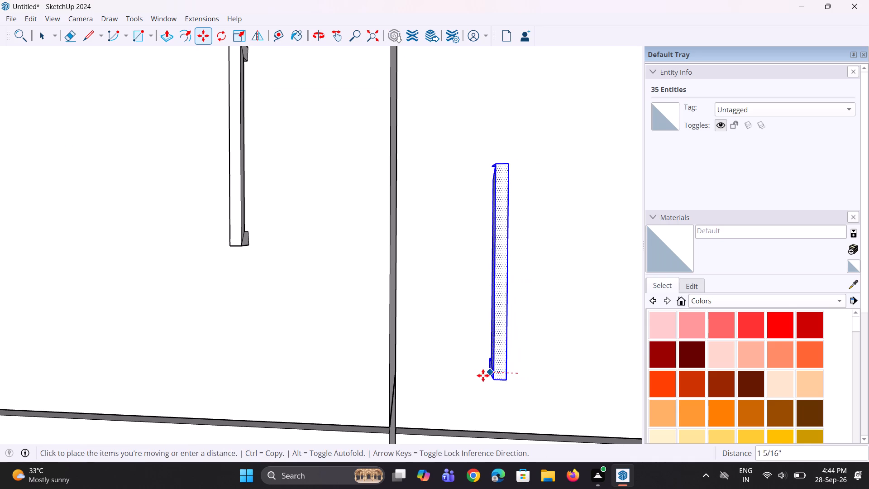
left_click(470, 375)
key("space")
Copy the second door's handle about 3' 9 5/8" along the row, near the third door's edge beside the fourth door.
scroll(439, 360, "down", 1)
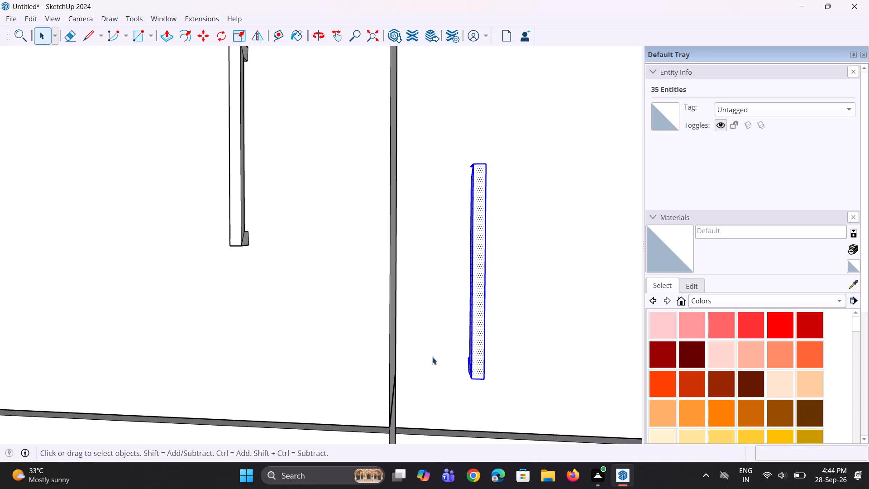
scroll(432, 357, "down", 9)
key("m")
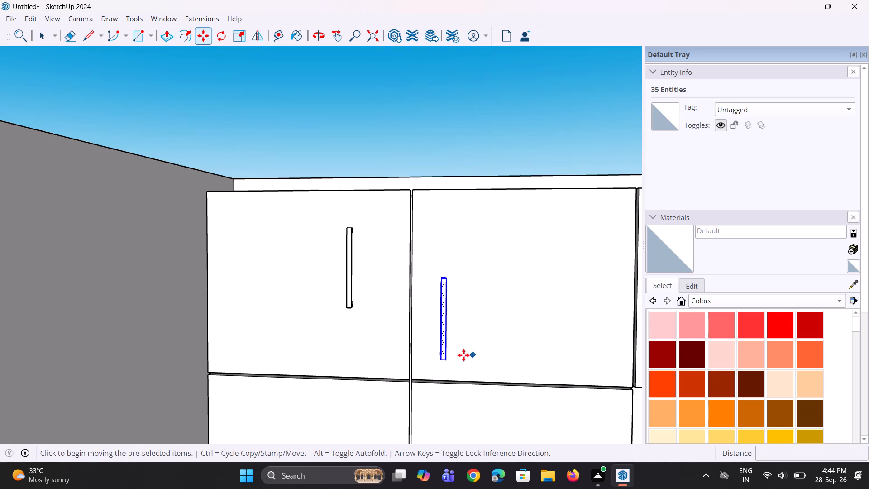
scroll(423, 363, "down", 4)
middle_click_drag(460, 360, 385, 339)
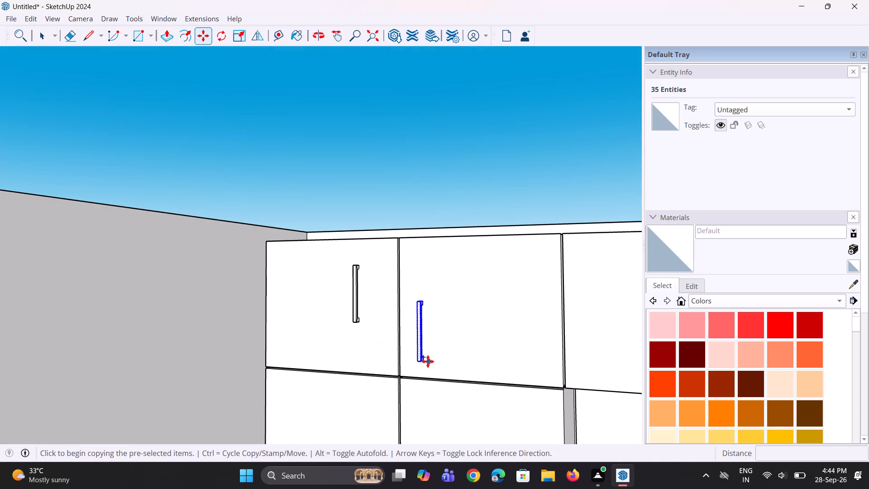
left_click(425, 361)
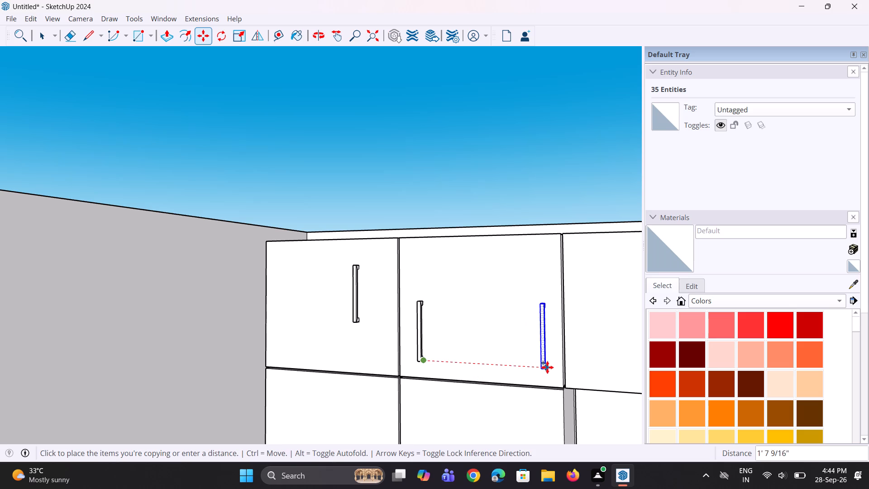
scroll(547, 367, "down", 4)
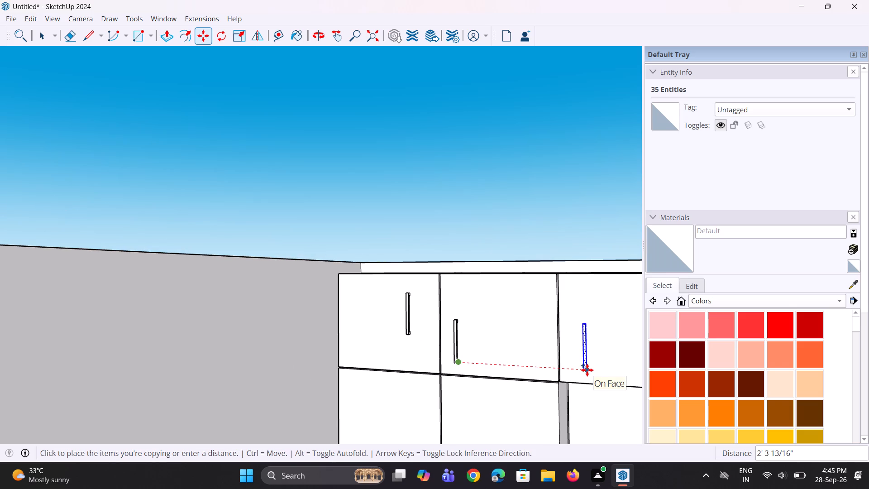
scroll(587, 370, "down", 10)
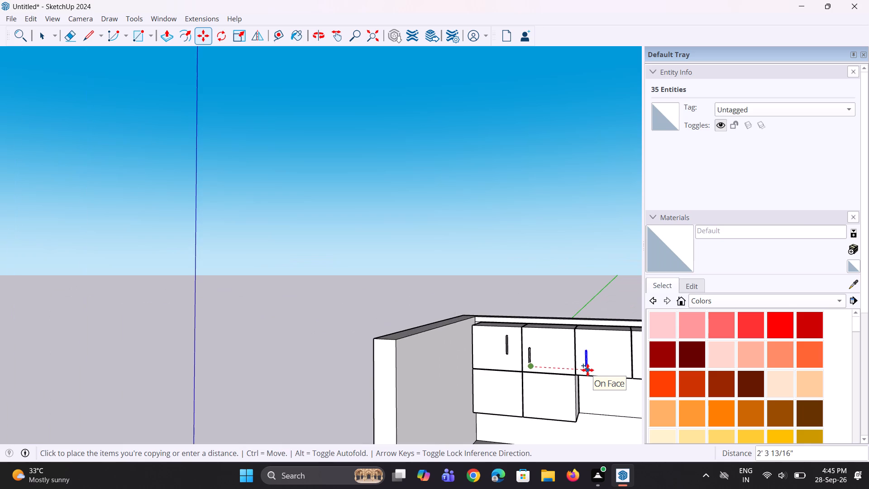
scroll(587, 370, "down", 16)
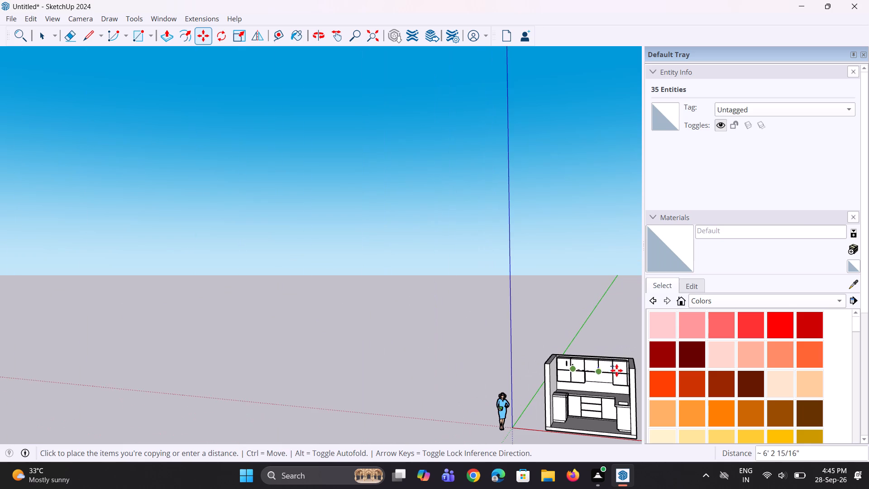
scroll(617, 370, "up", 11)
scroll(615, 375, "up", 10)
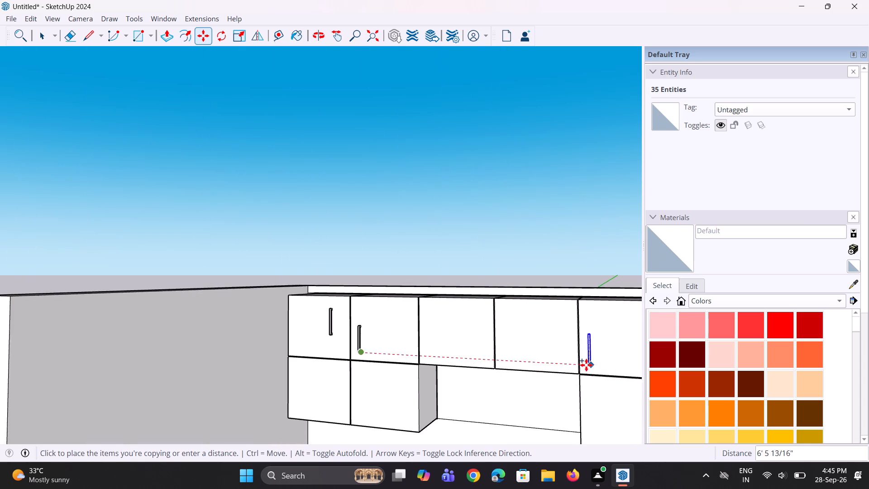
scroll(586, 365, "up", 2)
left_click(455, 359)
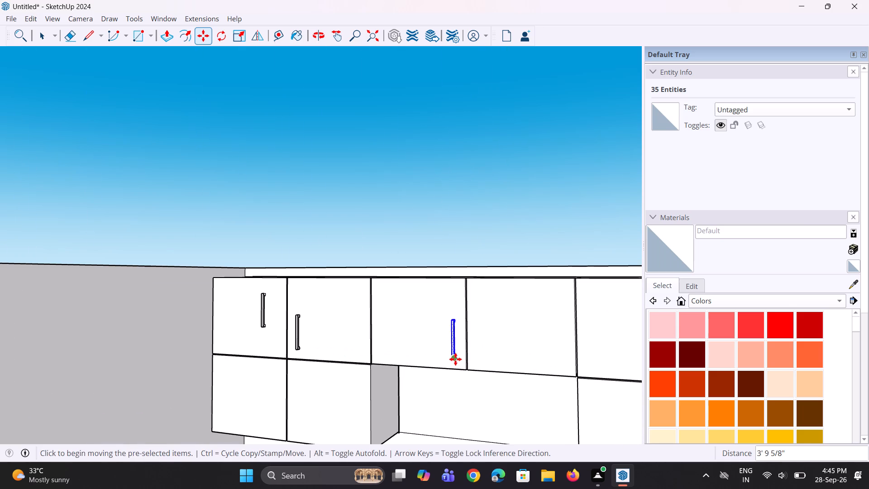
Copy the third door's handle across the door gap, near the adjacent edge of the fourth door.
key("m")
left_click(458, 359)
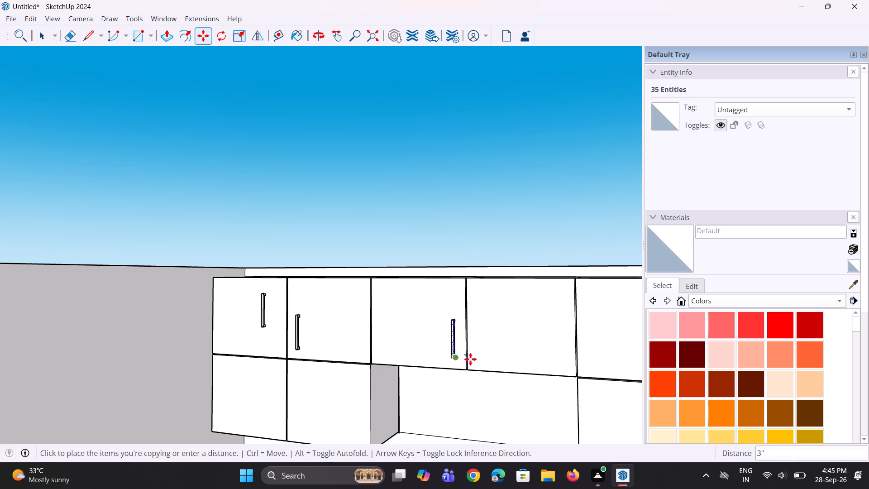
left_click(484, 359)
Copy the fourth door's handle about 3' 9 9/16" along the row, near the fifth door's outer edge, and clear the selection.
key("m")
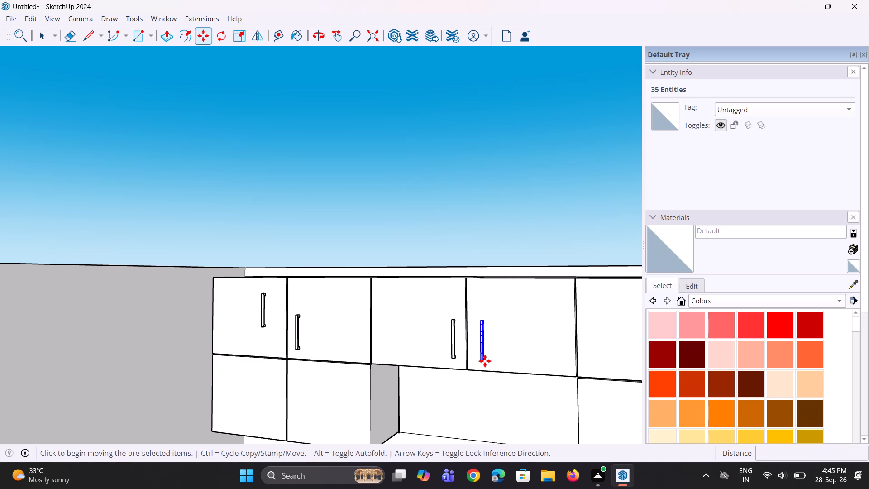
left_click(485, 361)
scroll(528, 368, "down", 6)
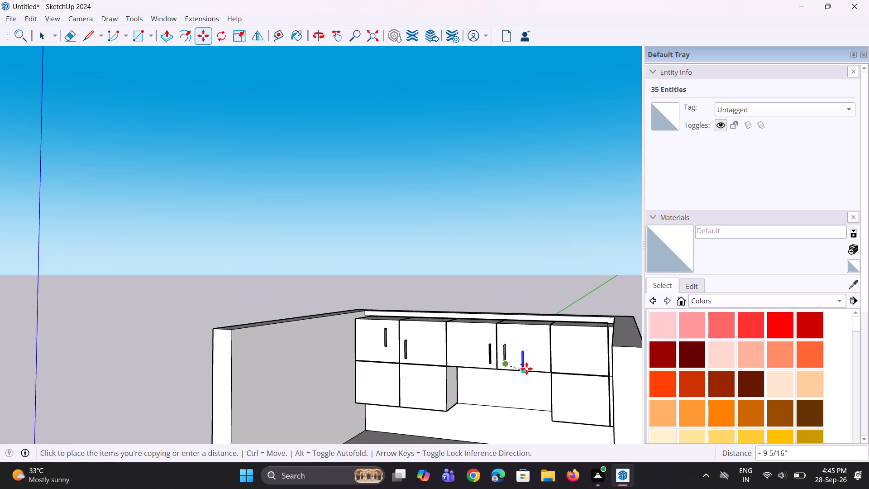
scroll(526, 369, "down", 3)
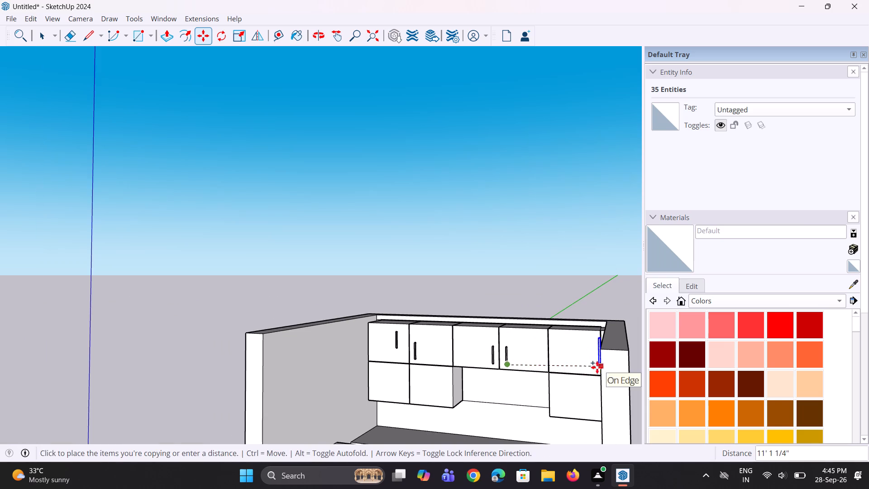
scroll(591, 369, "up", 8)
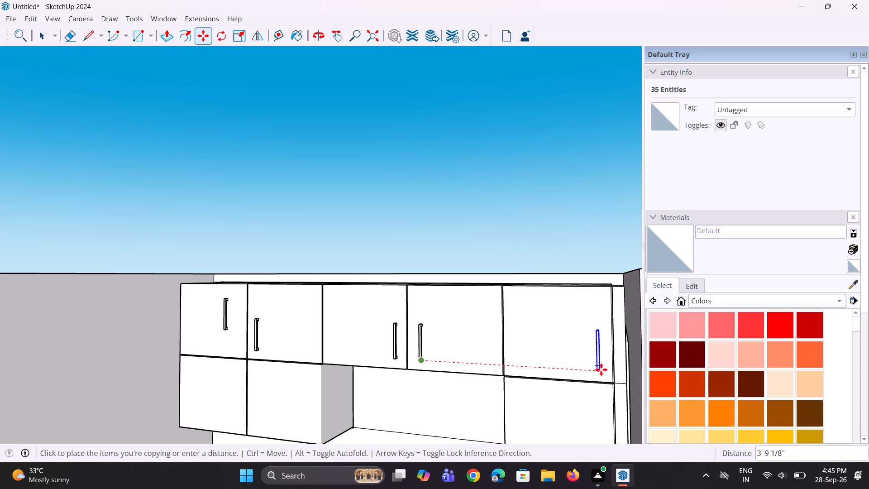
left_click(601, 369)
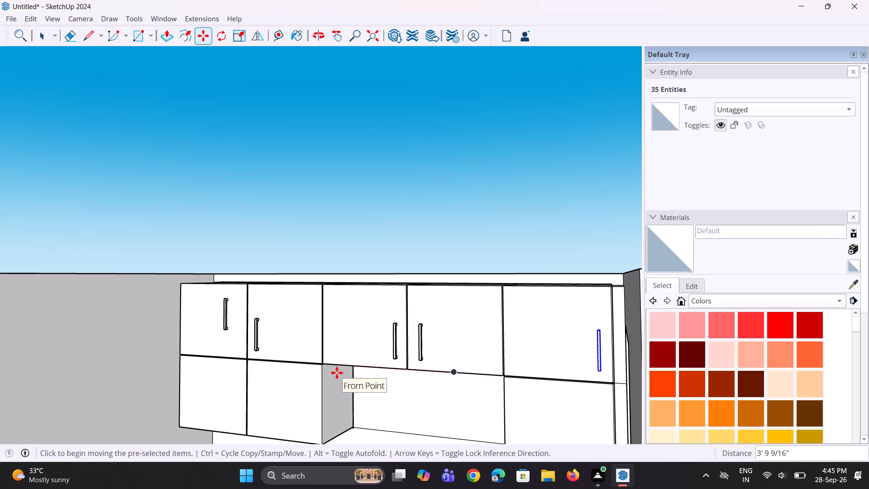
key("space")
key("space")
left_click(452, 218)
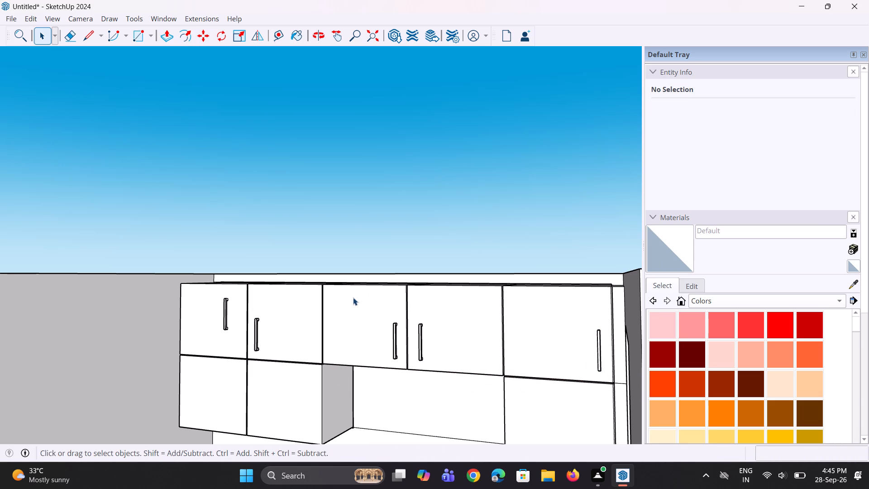
Examine the handle placement across the upper cabinet doors from different viewpoints in the kitchen.
scroll(353, 297, "down", 11)
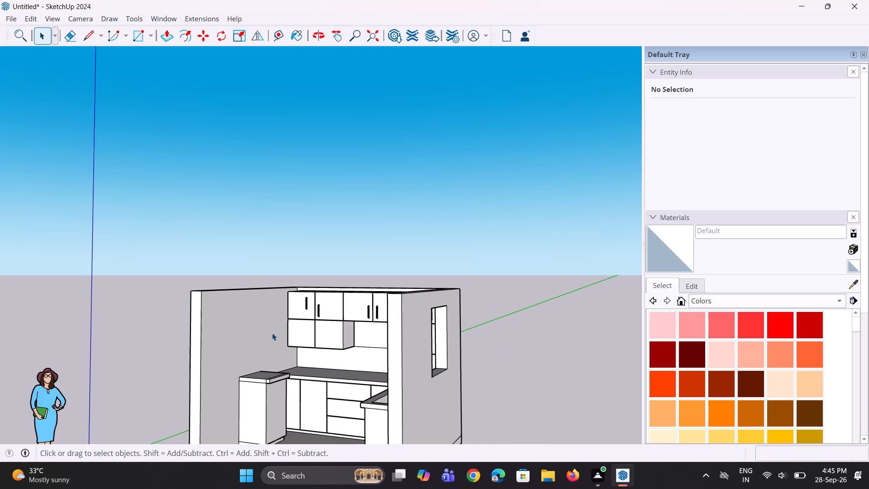
scroll(266, 336, "up", 5)
middle_click_drag(276, 337, 334, 333)
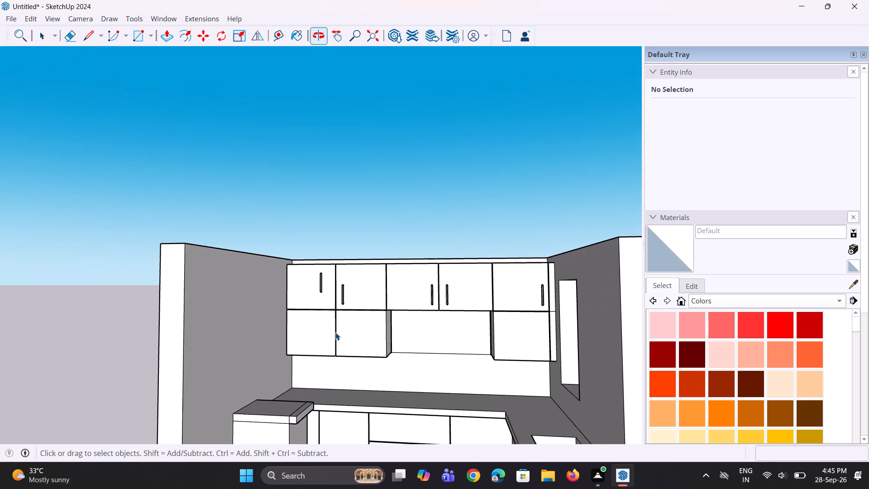
scroll(332, 331, "up", 3)
scroll(330, 335, "down", 4)
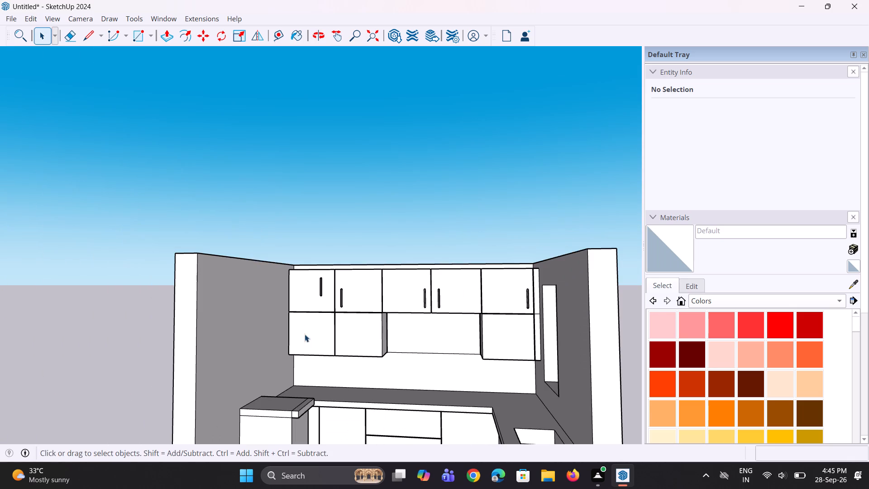
scroll(319, 371, "down", 9)
middle_click_drag(312, 388, 277, 434)
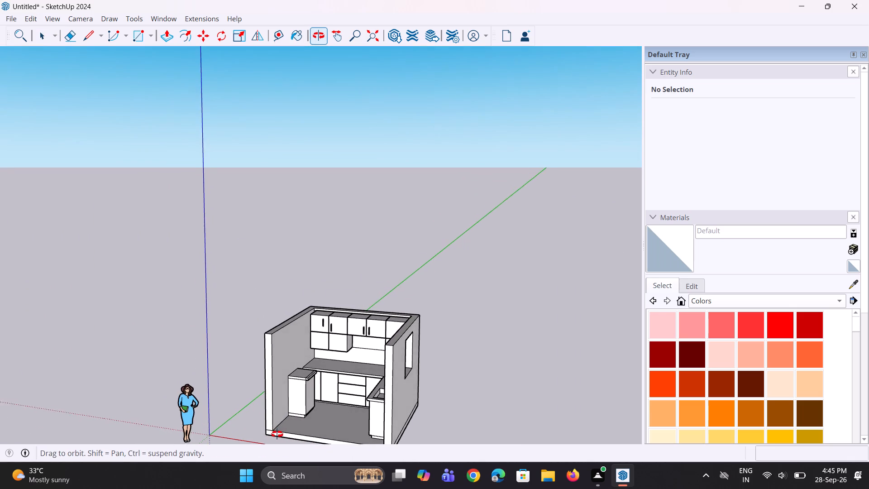
middle_click_drag(277, 434, 276, 434)
middle_click_drag(276, 434, 284, 433)
scroll(323, 401, "up", 4)
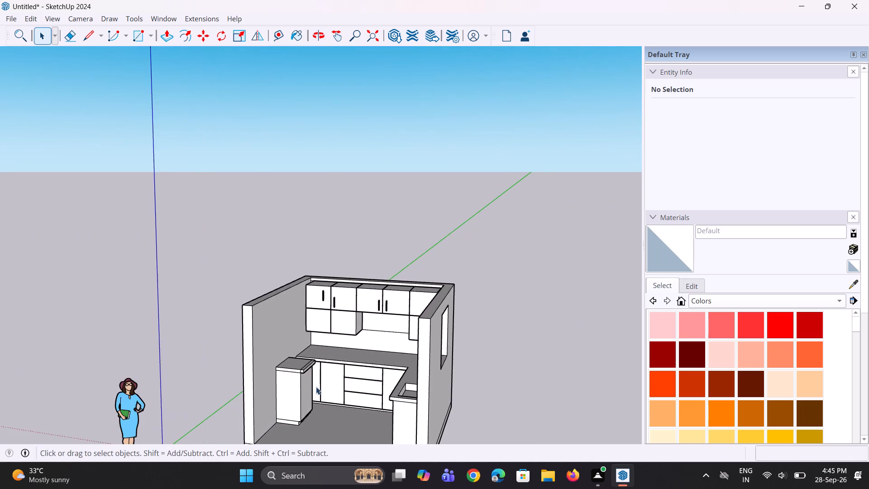
scroll(316, 387, "up", 3)
middle_click_drag(308, 388, 323, 388)
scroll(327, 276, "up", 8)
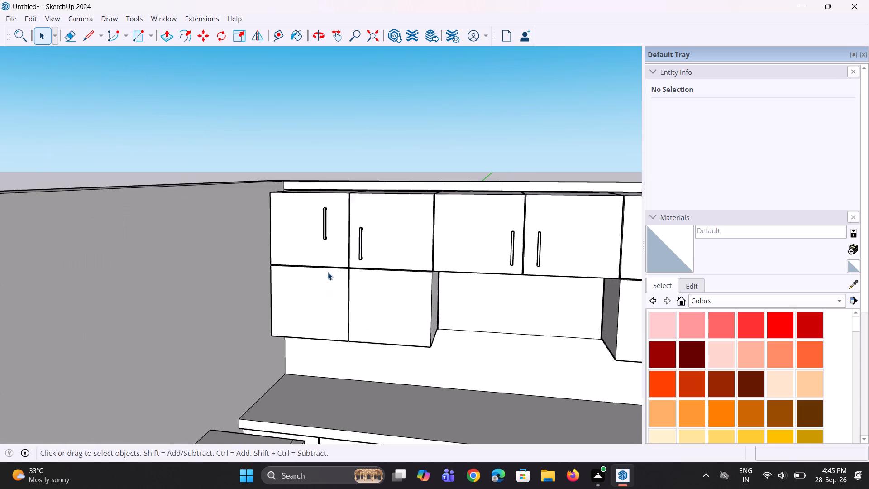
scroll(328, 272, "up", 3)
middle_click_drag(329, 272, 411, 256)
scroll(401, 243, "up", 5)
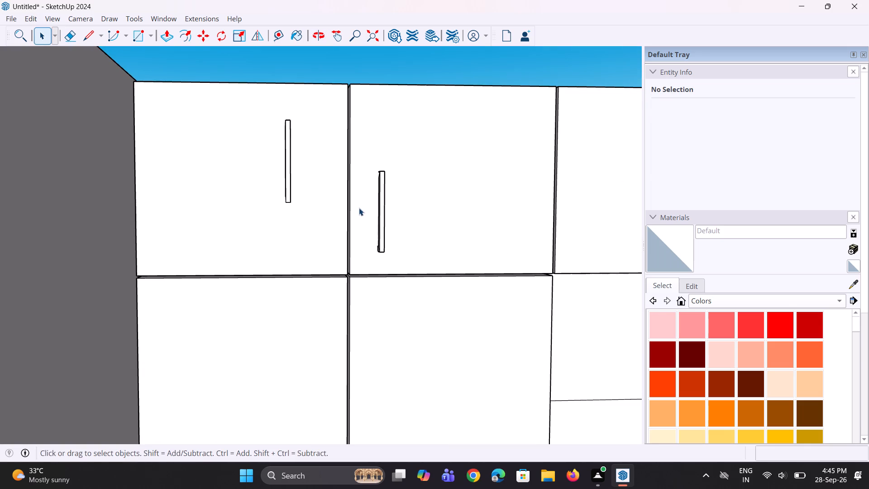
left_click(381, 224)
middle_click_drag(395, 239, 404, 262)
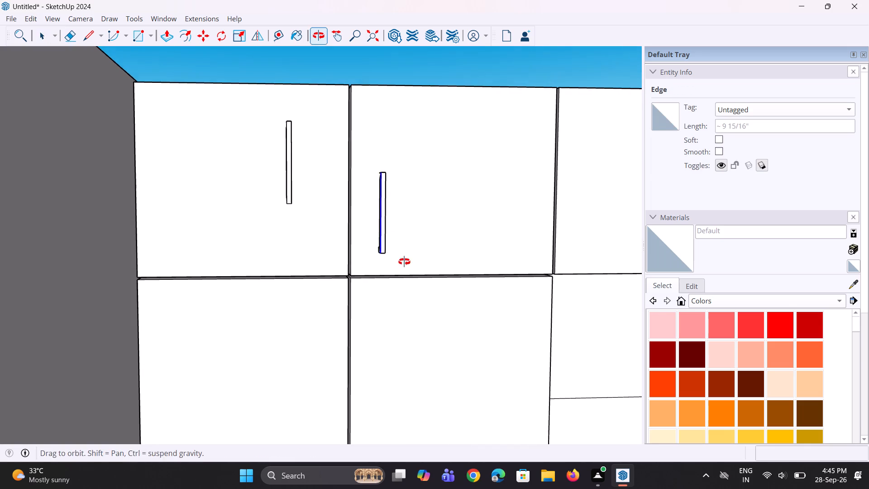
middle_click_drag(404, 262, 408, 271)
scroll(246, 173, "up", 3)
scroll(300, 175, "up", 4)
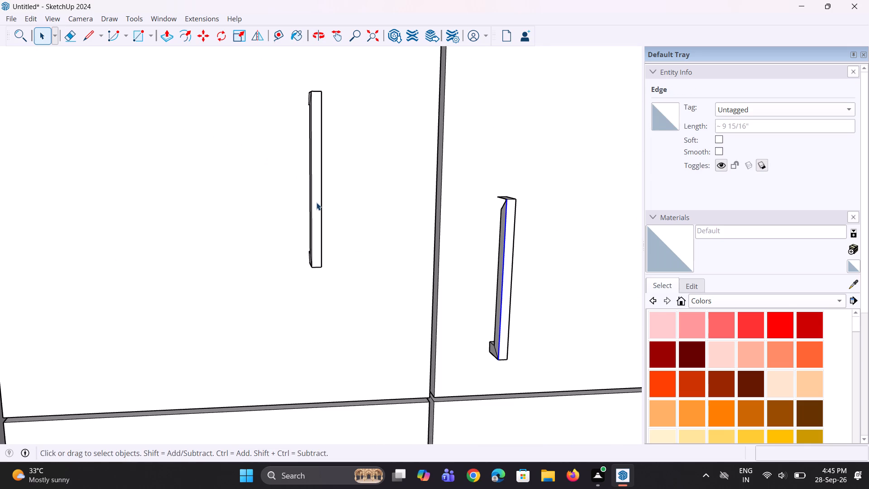
Select the first door handle's front face, its long side facing away from the second door, and the lower bracket's adjoining side and bottom faces.
left_click(316, 202)
middle_click_drag(315, 222, 387, 224)
scroll(384, 222, "up", 7)
middle_click_drag(346, 215, 363, 217)
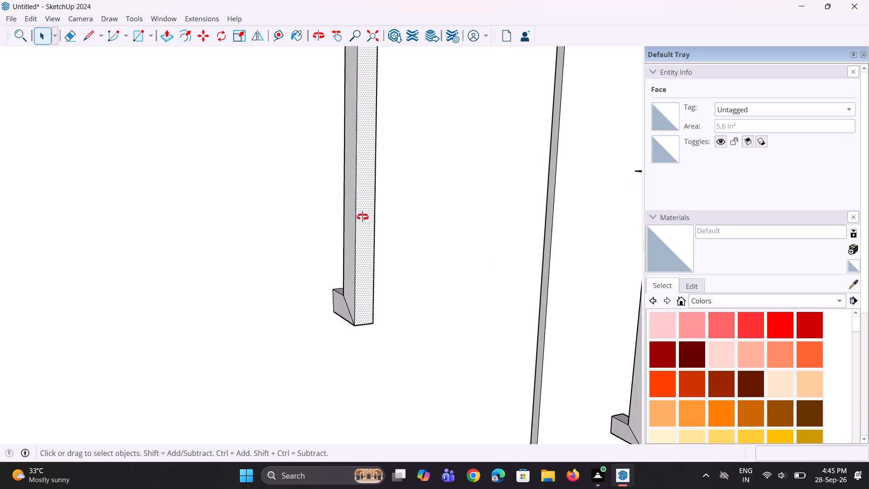
middle_click_drag(363, 217, 392, 223)
left_click(375, 230, "ctrl")
scroll(362, 328, "up", 3, "ctrl")
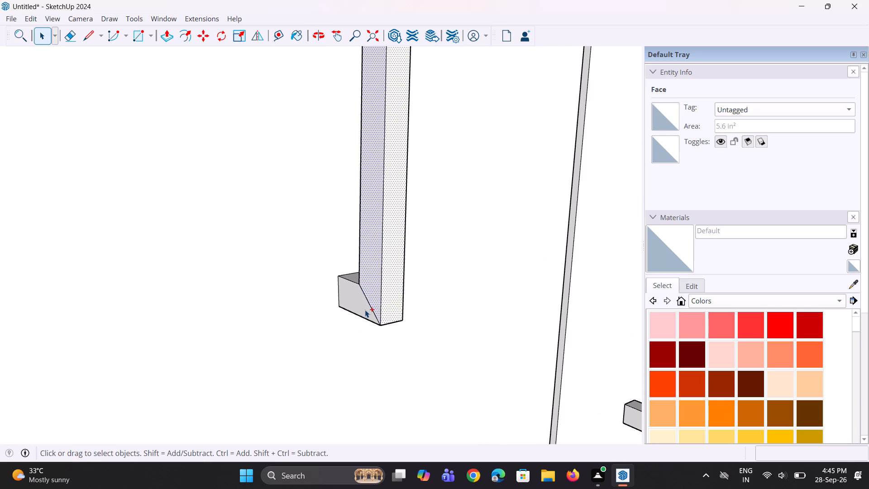
left_click(365, 309, "ctrl")
middle_click_drag(379, 304, 356, 129, "ctrl")
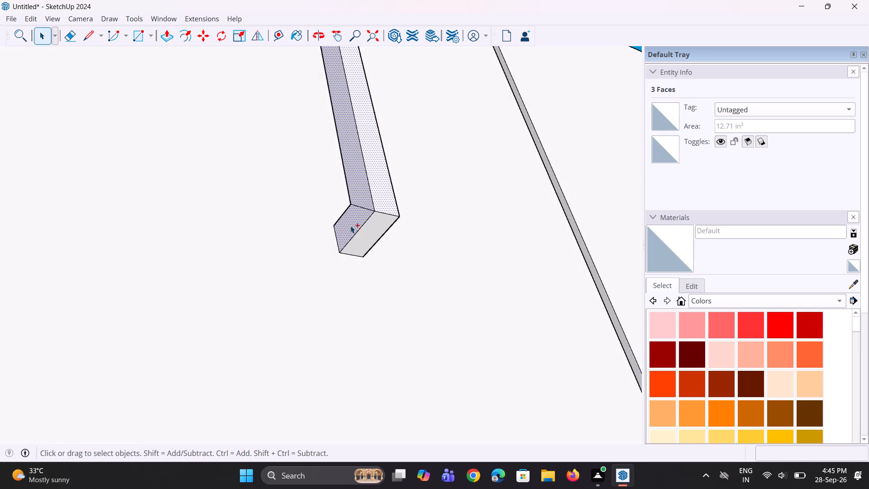
left_click(365, 247, "ctrl")
left_click(380, 196, "ctrl")
Add the handle's long side and lower bracket side facing the second door, plus the lower bracket's inner upper face, to the selection.
middle_click_drag(401, 229, 292, 255)
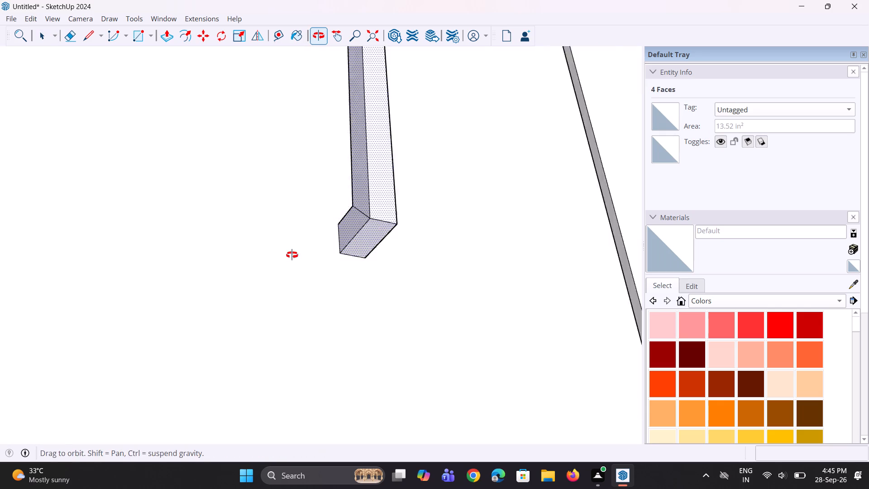
middle_click_drag(292, 255, 291, 255)
middle_click_drag(363, 233, 110, 221)
left_click(356, 205, "ctrl")
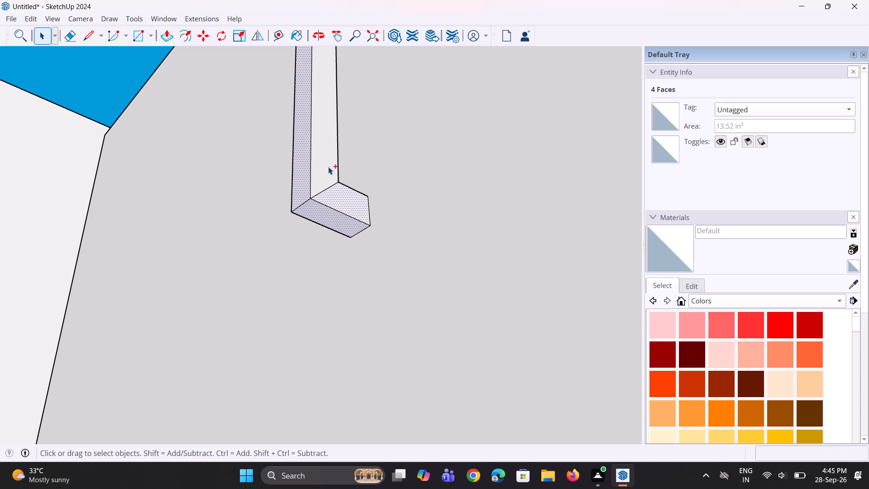
left_click(319, 159, "ctrl")
scroll(343, 203, "down", 6)
middle_click_drag(258, 178, 287, 309)
middle_click_drag(448, 307, 384, 302)
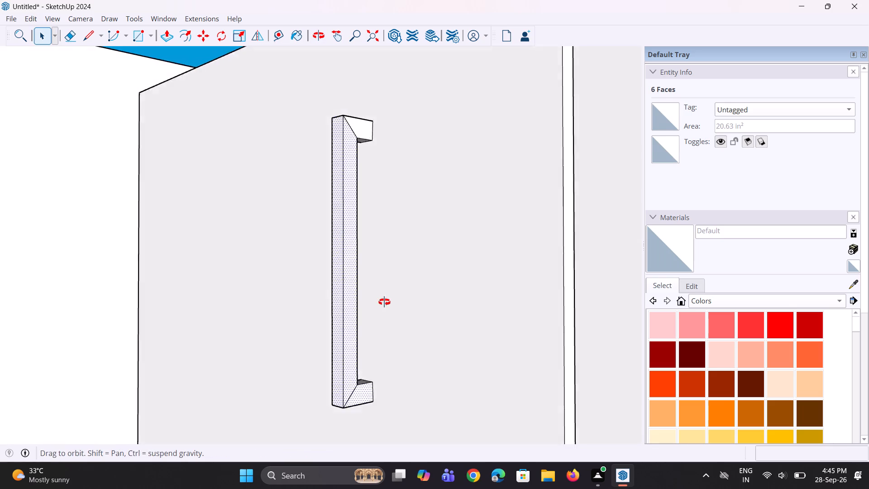
middle_click_drag(384, 302, 314, 296)
scroll(339, 369, "up", 8)
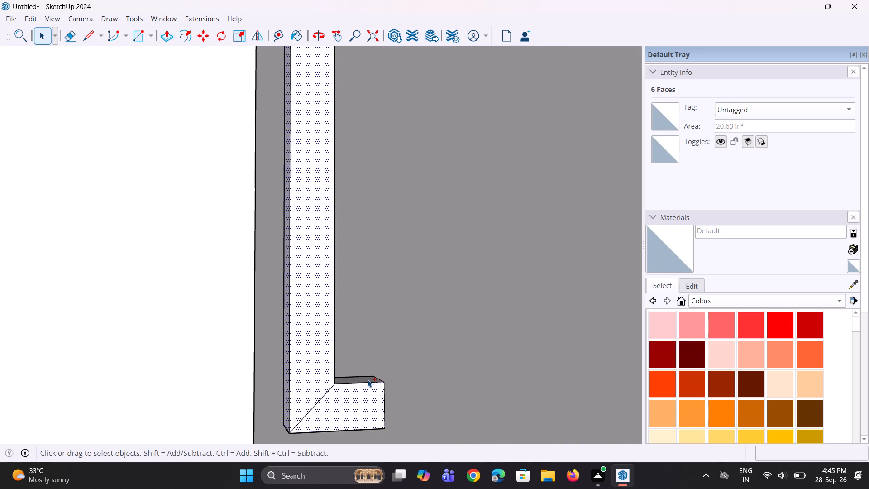
left_click(368, 379, "ctrl")
Add the long back face of the first door's handle bar, facing the door, to the selection.
middle_click_drag(368, 379, 290, 384, "ctrl")
middle_click_drag(289, 374, 283, 327, "ctrl")
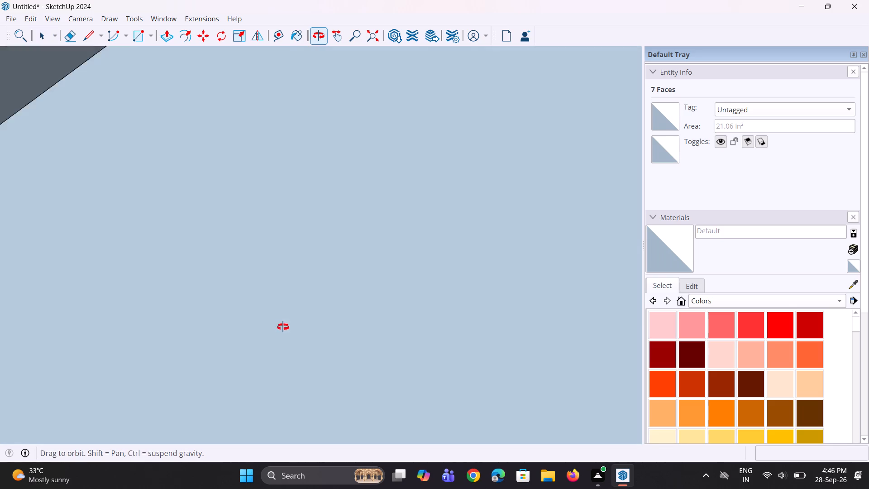
middle_click_drag(283, 327, 303, 349, "ctrl")
scroll(339, 346, "down", 6)
scroll(357, 332, "down", 17)
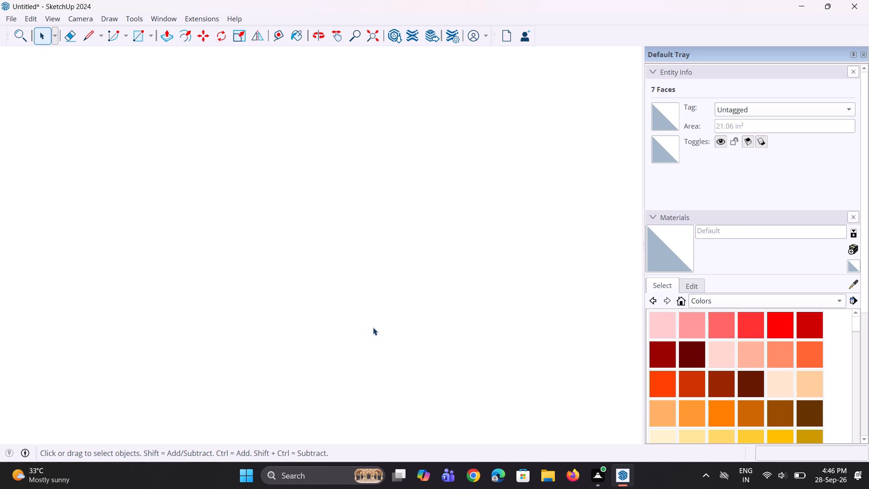
scroll(373, 327, "down", 20)
scroll(373, 327, "down", 9)
middle_click_drag(268, 293, 306, 362)
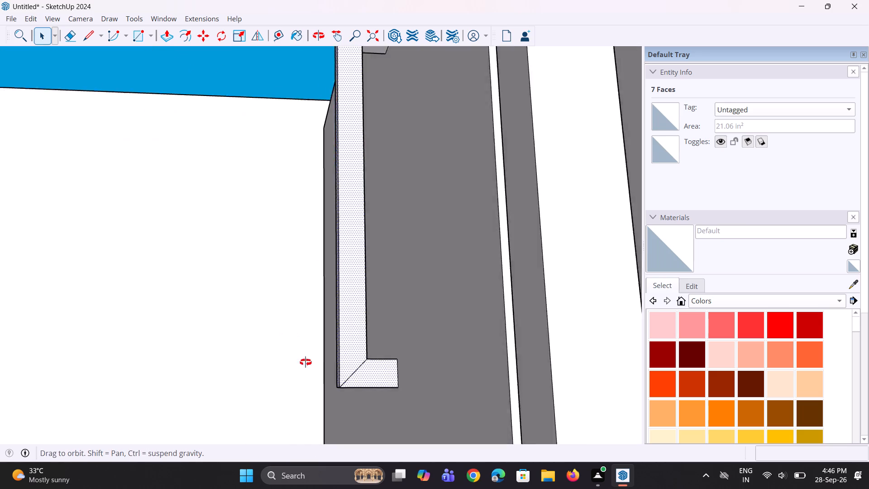
middle_click_drag(306, 362, 349, 396)
scroll(409, 323, "up", 6)
middle_click_drag(368, 295, 294, 304)
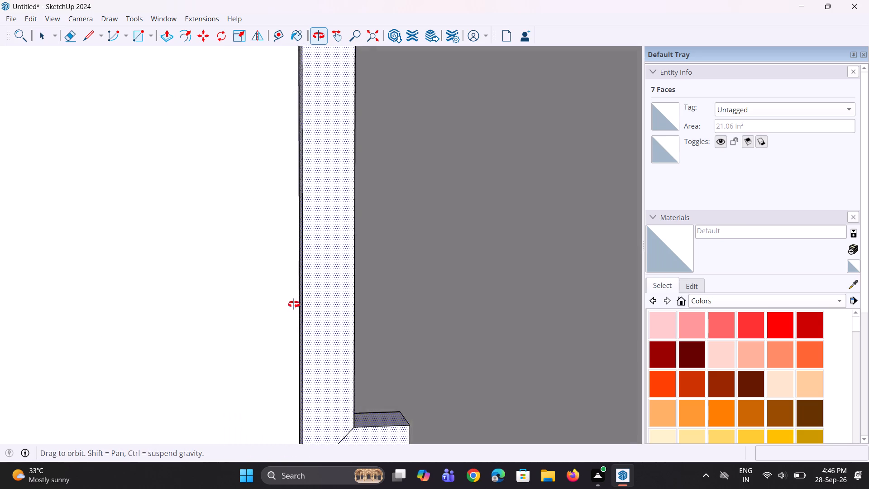
middle_click_drag(294, 304, 286, 307)
scroll(381, 308, "up", 3)
middle_click_drag(377, 304, 366, 305)
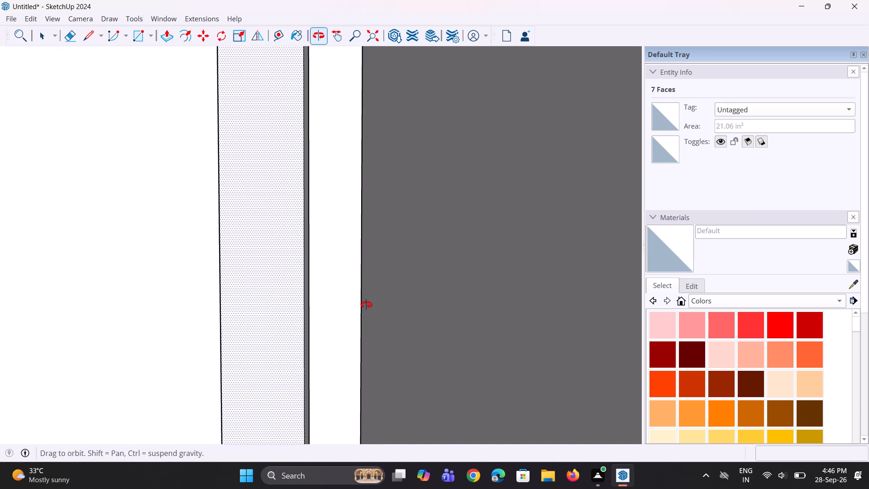
scroll(325, 312, "up", 3)
scroll(319, 312, "down", 2)
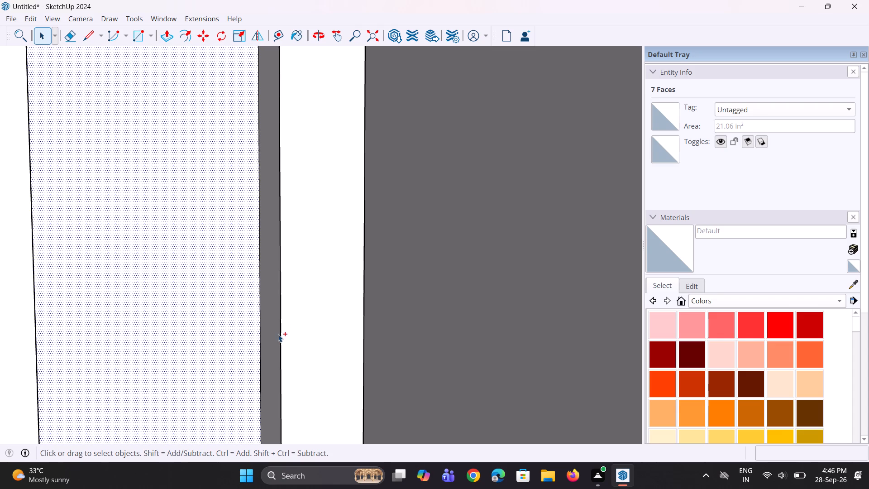
left_click(275, 336, "ctrl")
Add the upper bracket's side face facing the second door to the first handle's face selection.
scroll(290, 341, "down", 20)
scroll(290, 341, "down", 3)
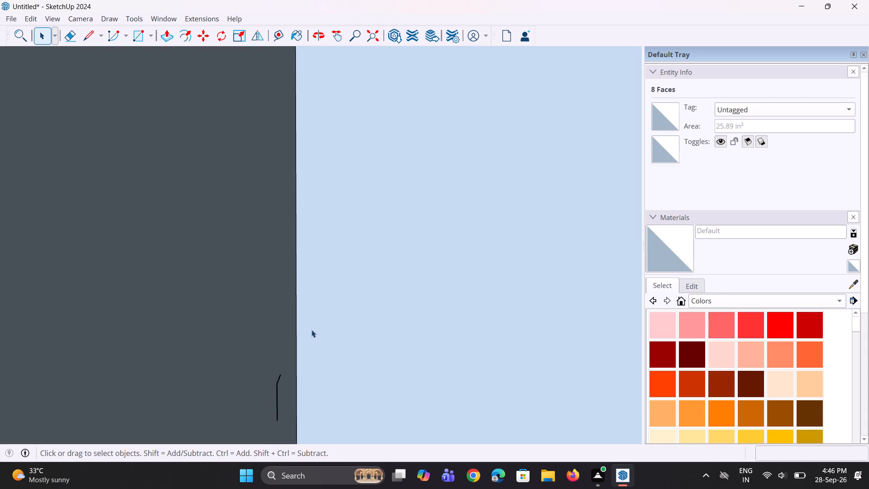
scroll(311, 330, "down", 20)
scroll(311, 330, "down", 19)
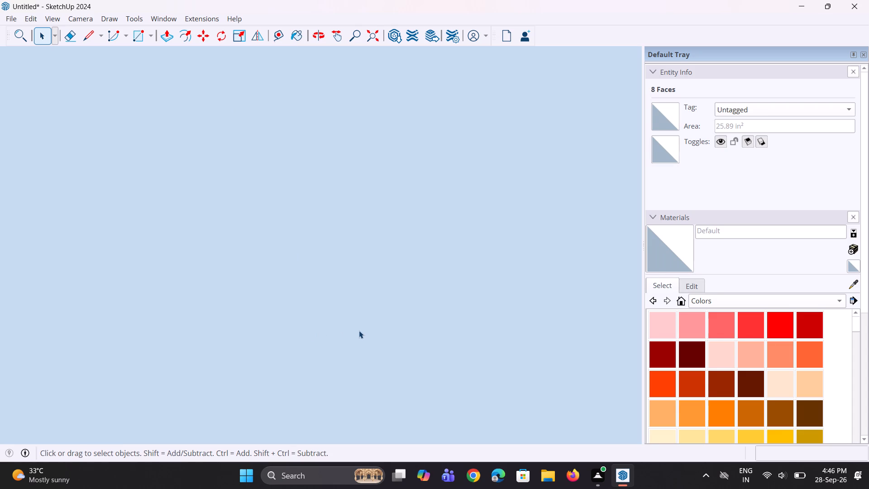
scroll(359, 331, "down", 20)
scroll(359, 331, "down", 18)
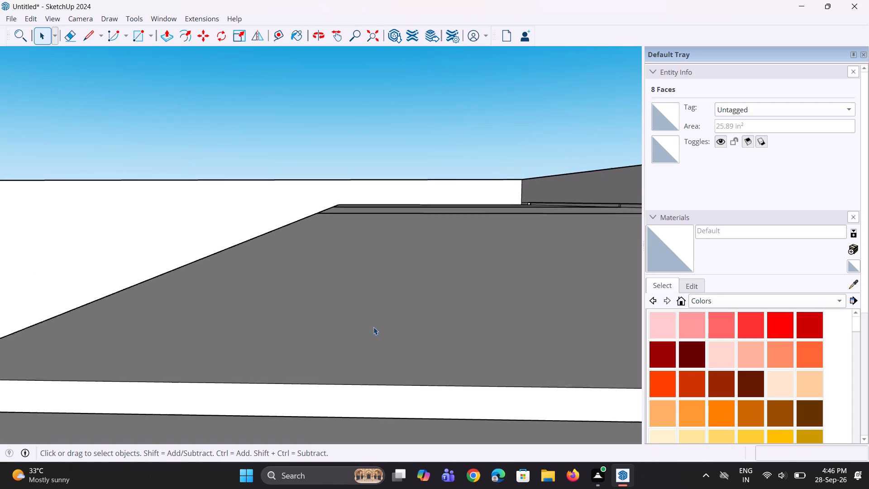
scroll(373, 327, "down", 20)
scroll(373, 327, "down", 18)
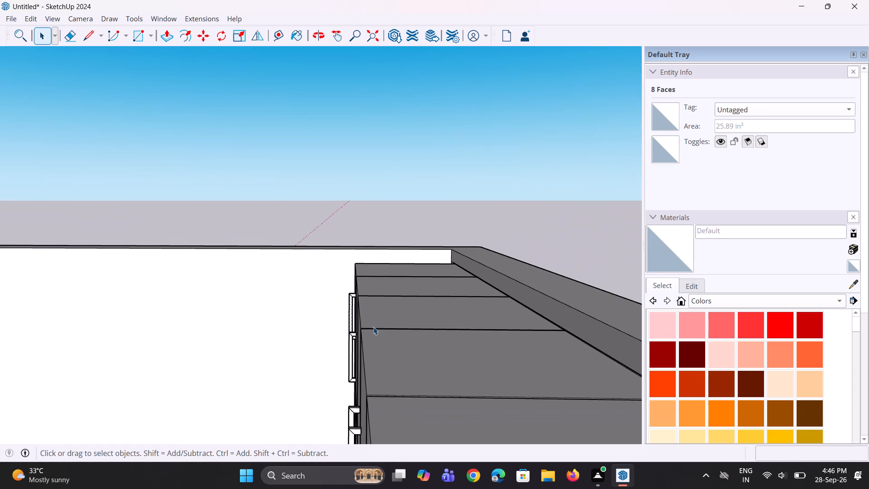
middle_click_drag(342, 364, 368, 358)
scroll(365, 349, "up", 8)
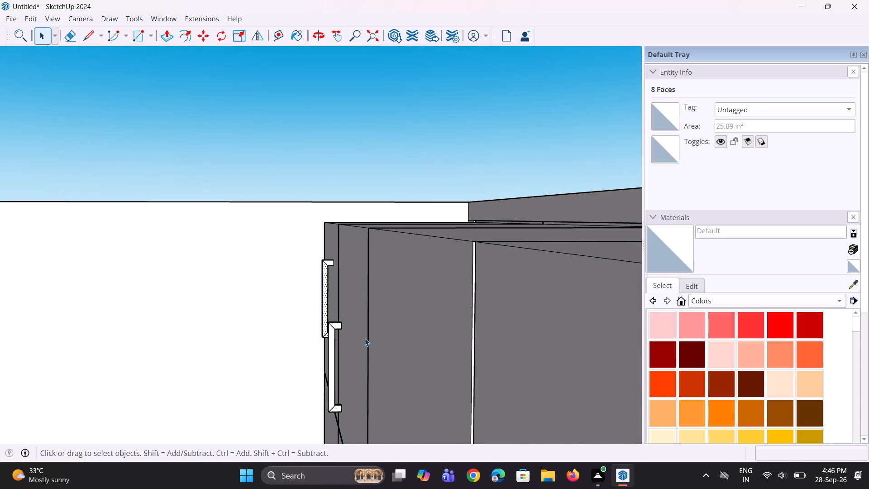
scroll(365, 338, "up", 5)
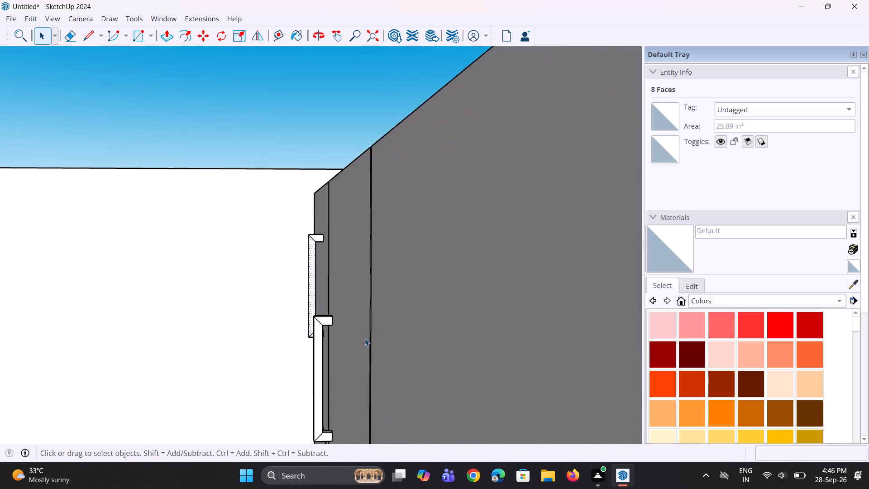
scroll(365, 338, "up", 12)
scroll(291, 214, "up", 2)
middle_click_drag(315, 230, 301, 236)
scroll(301, 236, "up", 3)
left_click(315, 64, "ctrl")
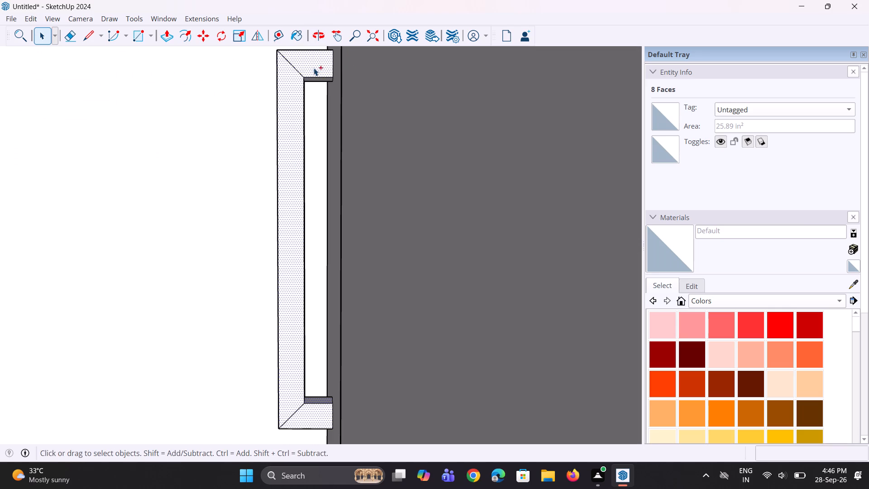
Add the upper bracket's top face to the first door handle's face selection.
scroll(300, 174, "down", 8)
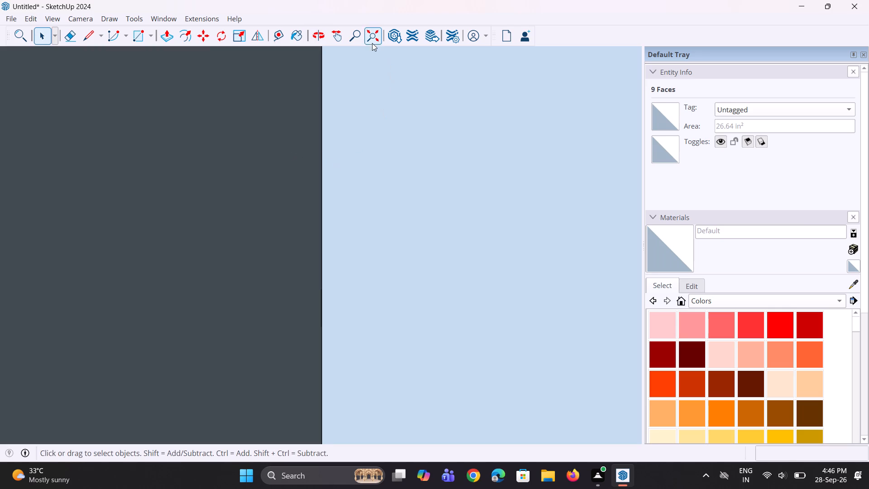
left_click(359, 36)
left_click(381, 40)
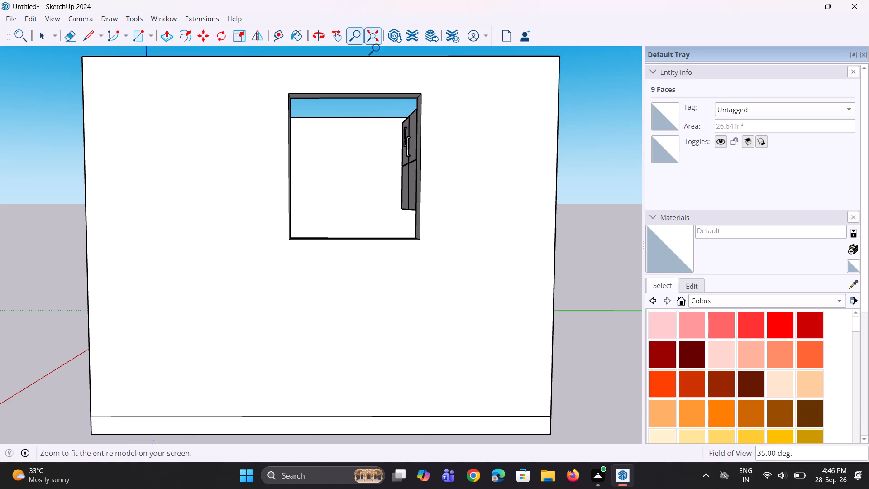
middle_click_drag(362, 197, 545, 236)
middle_click_drag(159, 189, 227, 179)
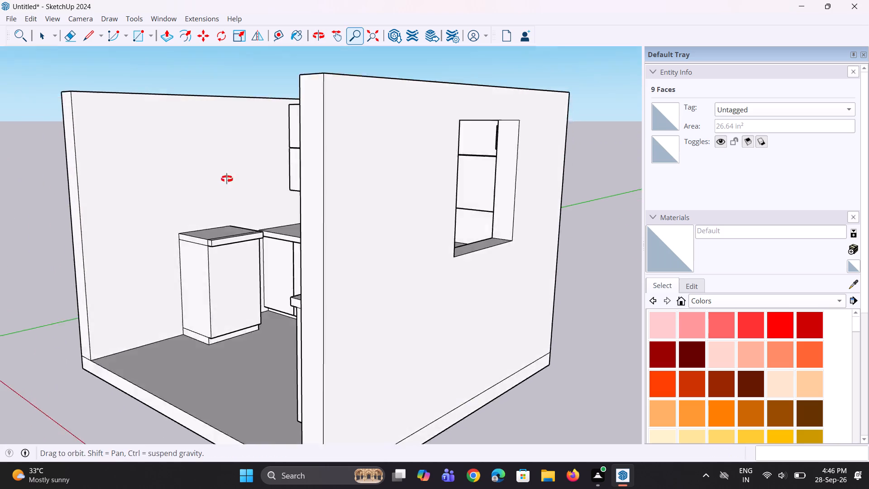
middle_click_drag(227, 179, 277, 177)
scroll(317, 132, "up", 12)
key("space")
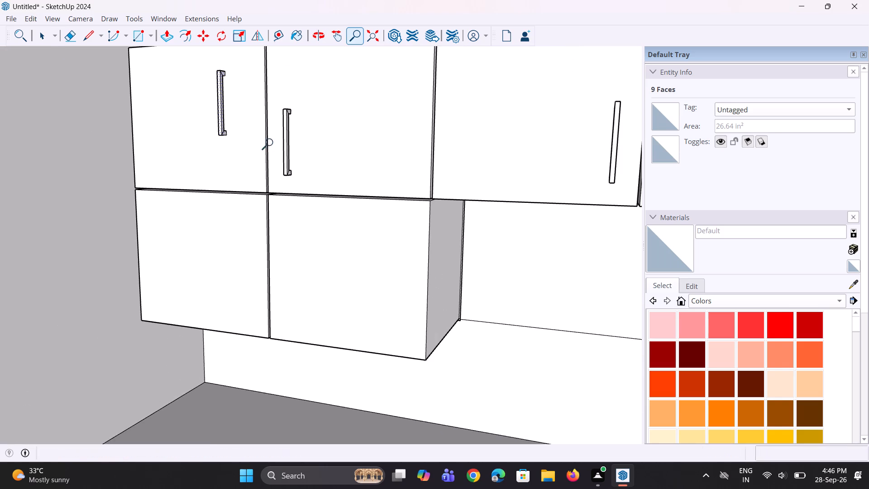
scroll(228, 111, "up", 1)
middle_click_drag(229, 125, 212, 216)
scroll(189, 74, "up", 7)
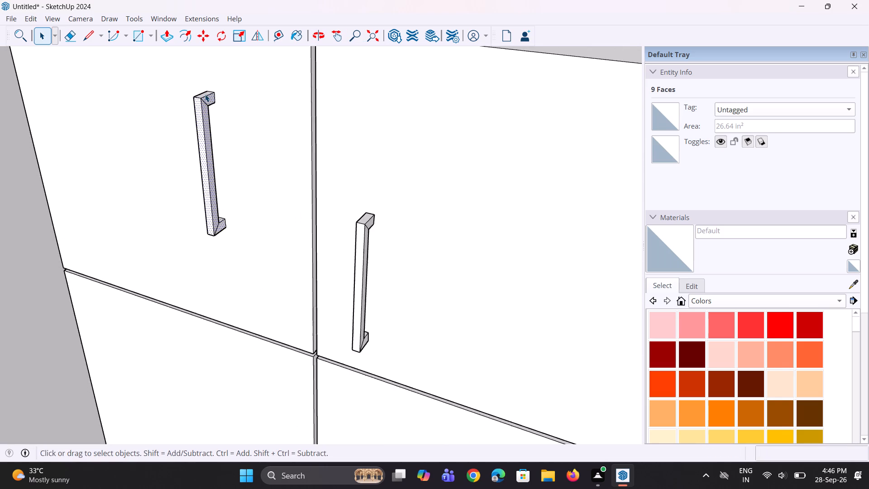
scroll(205, 94, "up", 1)
middle_click_drag(205, 116, 211, 192)
scroll(184, 110, "up", 7)
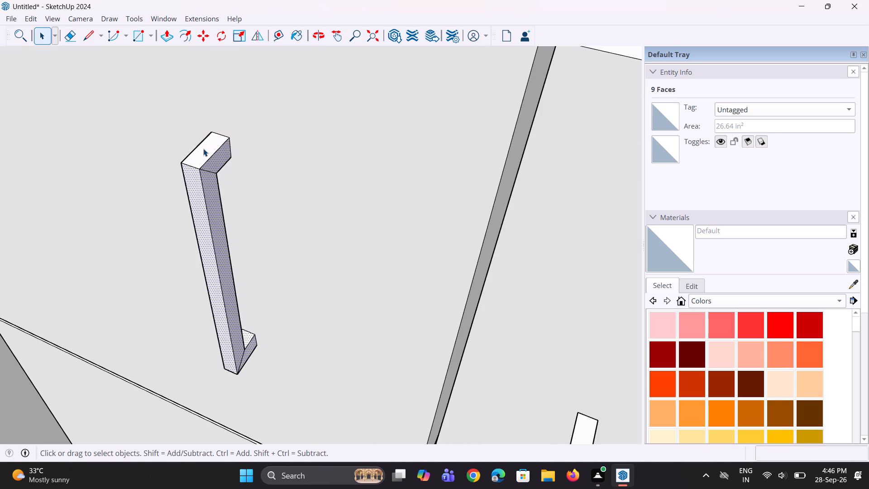
left_click(201, 152, "ctrl")
left_click(217, 163, "ctrl")
Add the upper bracket's side face facing away from the second door and its inner underside face to the selection.
middle_click_drag(191, 208, 224, 197)
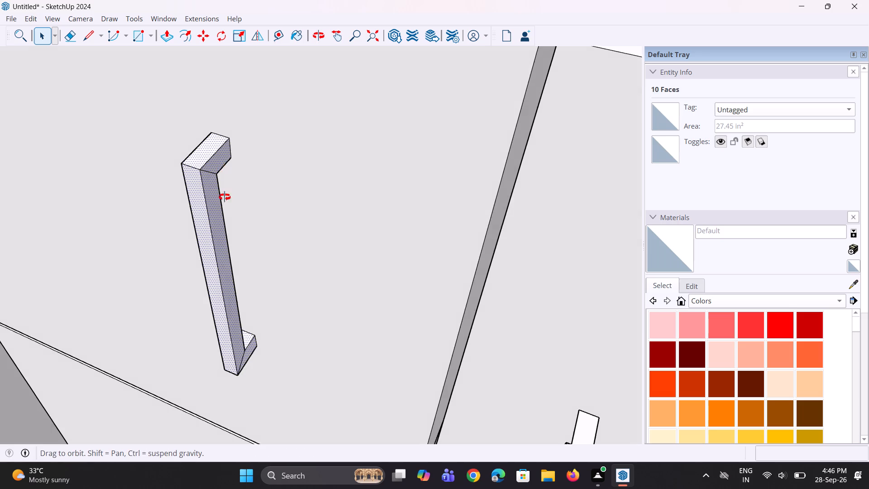
middle_click_drag(224, 197, 487, 128)
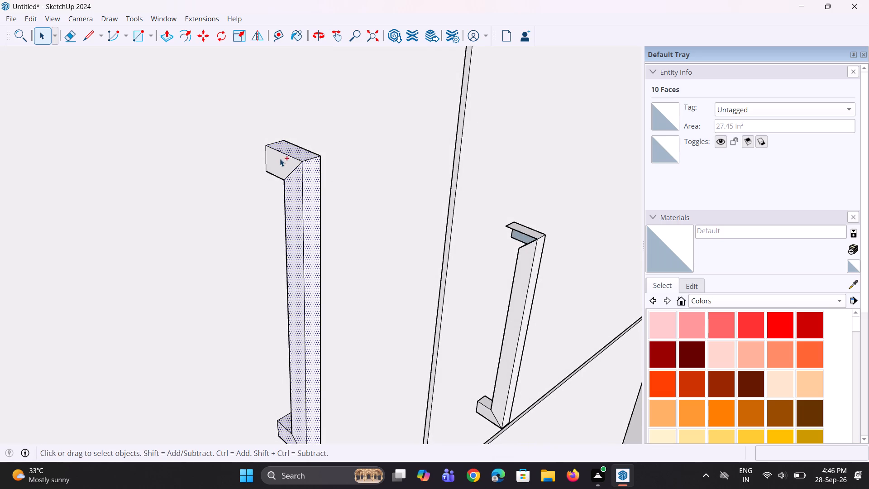
left_click(278, 164, "ctrl")
middle_click_drag(287, 182, 409, 78)
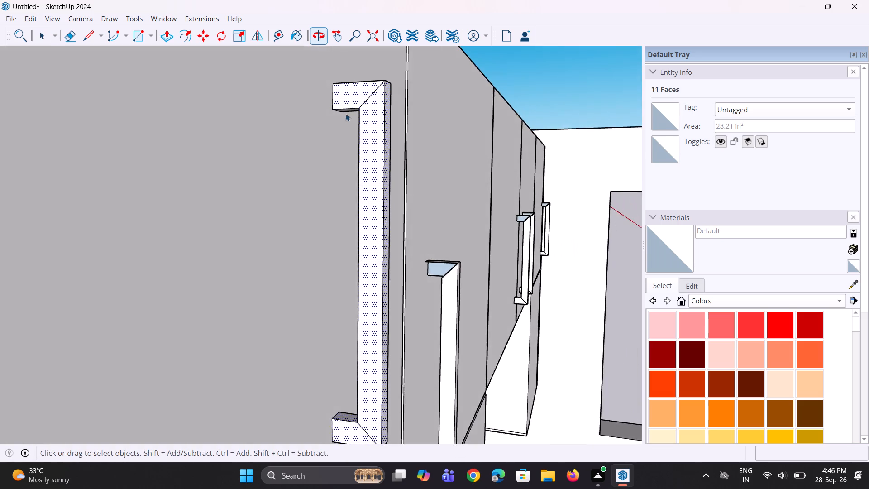
scroll(343, 116, "up", 6)
left_click(350, 105, "ctrl")
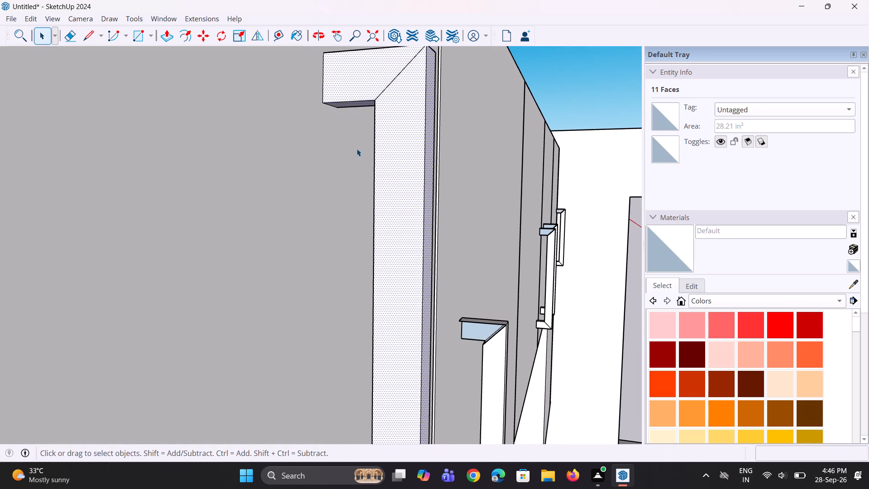
Undo the earlier handle copies on the other upper cabinet doors, keeping only the first door's handle.
middle_click_drag(360, 163, 404, 200)
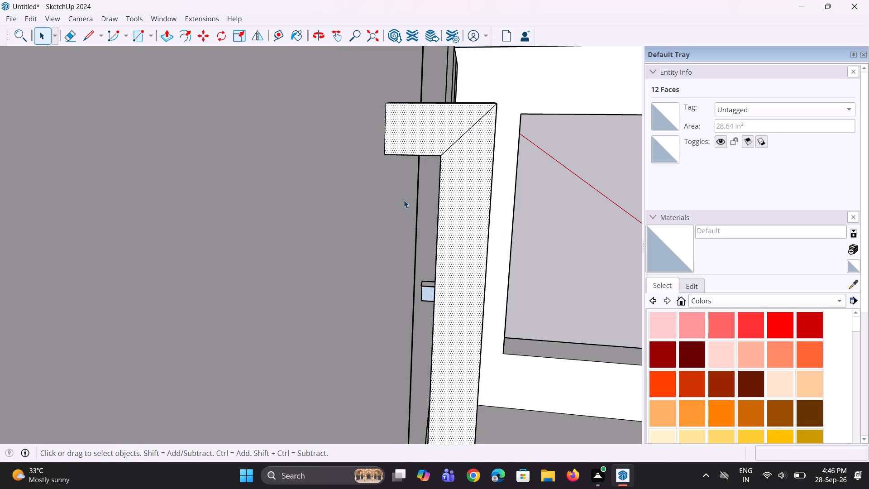
scroll(396, 200, "down", 16)
scroll(364, 197, "down", 13)
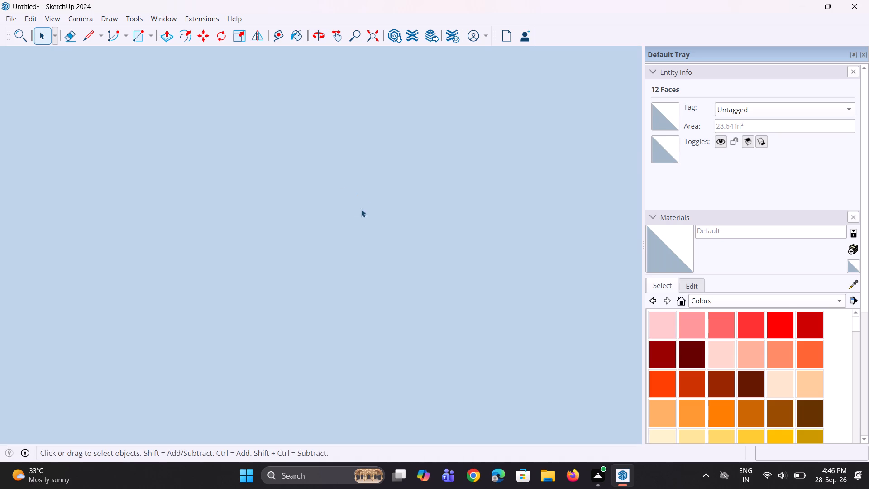
scroll(361, 209, "down", 20)
scroll(361, 209, "down", 16)
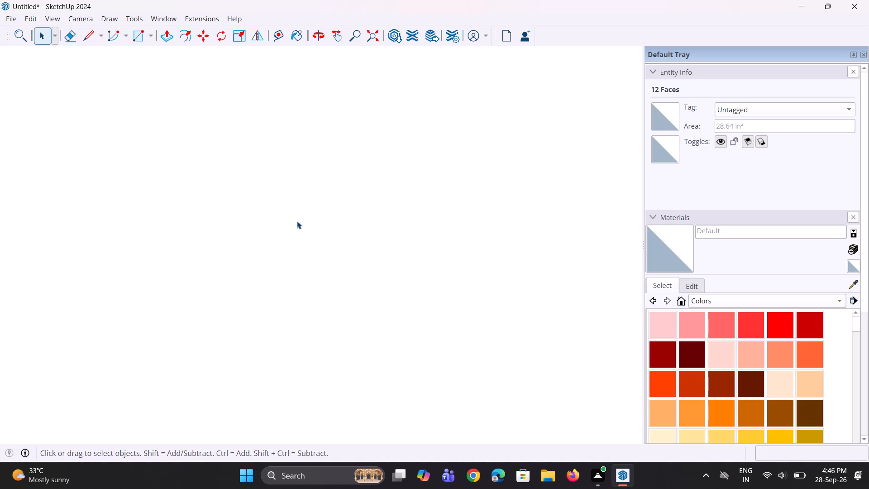
scroll(297, 221, "down", 5)
scroll(297, 220, "down", 17)
middle_click_drag(345, 192, 271, 339)
scroll(301, 296, "up", 6)
middle_click_drag(266, 349, 261, 300)
scroll(236, 275, "up", 4)
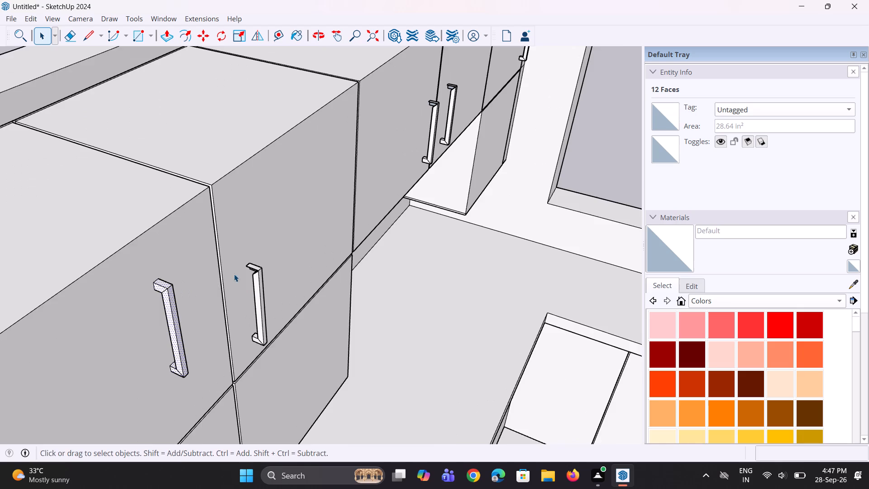
scroll(234, 274, "up", 4)
middle_click_drag(261, 285, 283, 272)
key("ctrl+z")
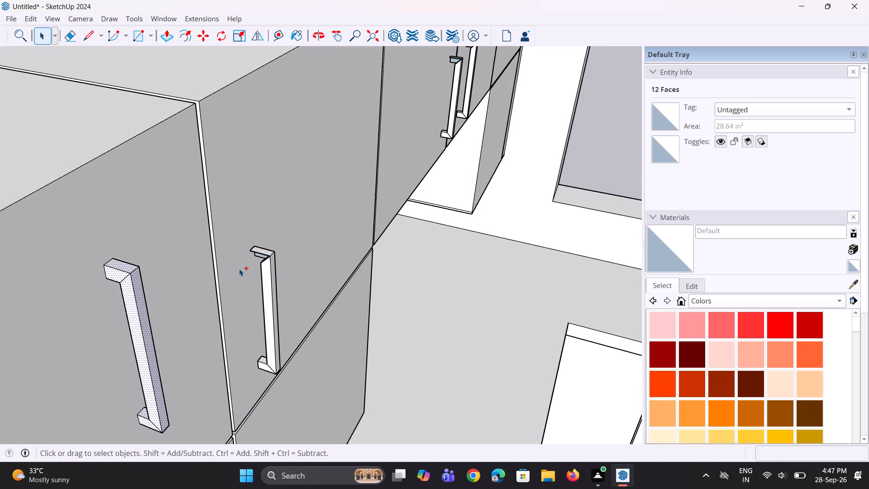
key("ctrl+z")
key("ctrl+z")
key("ctrl+z")
key("ctrl+z")
key("ctrl+z")
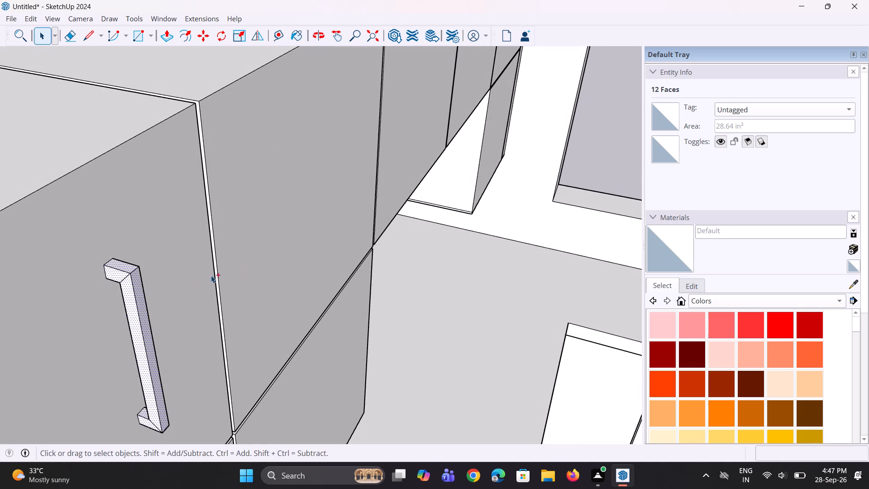
Inspect the first door's handle from several sides, checking the selected faces on both brackets and the bar.
middle_click_drag(120, 282, 154, 281)
scroll(110, 279, "up", 8)
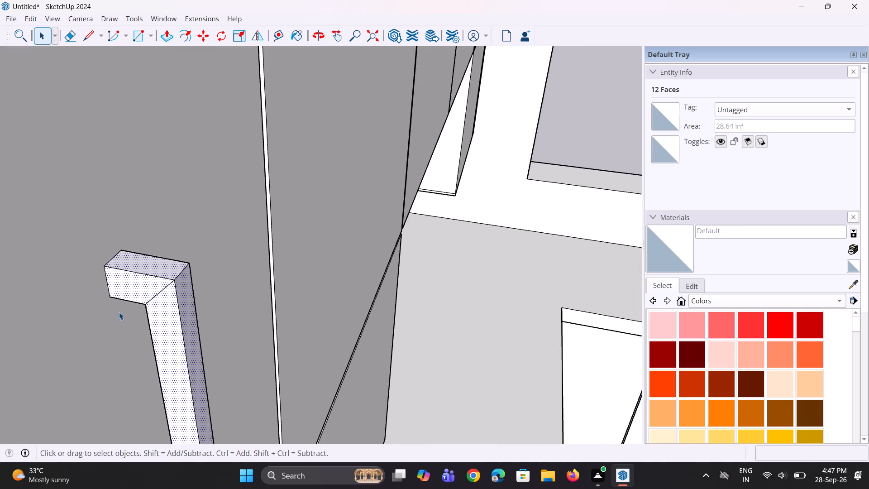
middle_click_drag(119, 312, 187, 235)
scroll(76, 345, "up", 1)
middle_click_drag(76, 345, 150, 230)
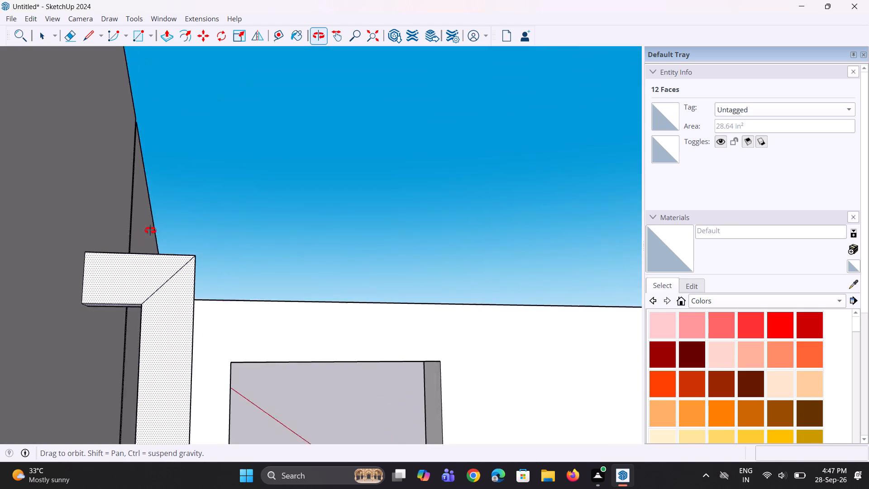
middle_click_drag(150, 230, 167, 218)
scroll(95, 328, "up", 4)
scroll(114, 321, "down", 3)
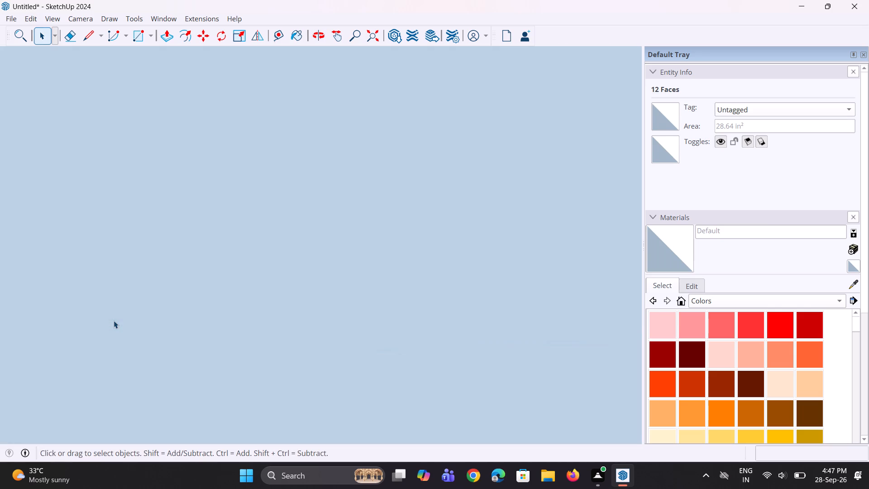
scroll(114, 321, "down", 20)
scroll(114, 321, "down", 12)
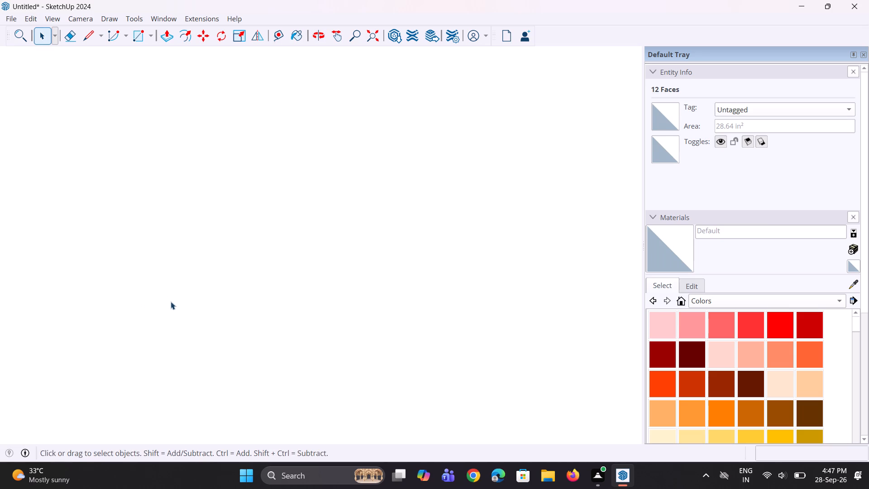
scroll(171, 302, "down", 20)
scroll(171, 302, "down", 17)
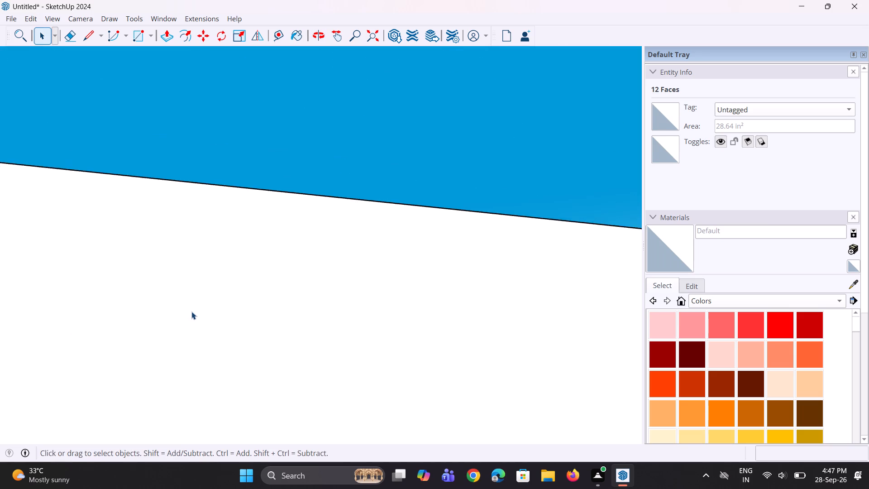
scroll(191, 312, "down", 20)
scroll(191, 312, "down", 6)
middle_click_drag(177, 355, 295, 379)
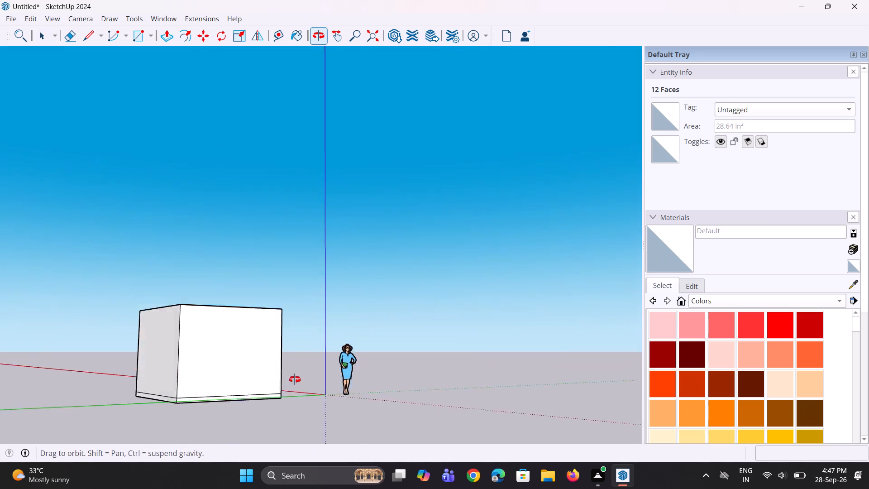
middle_click_drag(295, 379, 592, 362)
middle_click_drag(239, 360, 631, 374)
scroll(250, 379, "down", 1)
middle_click_drag(299, 390, 439, 387)
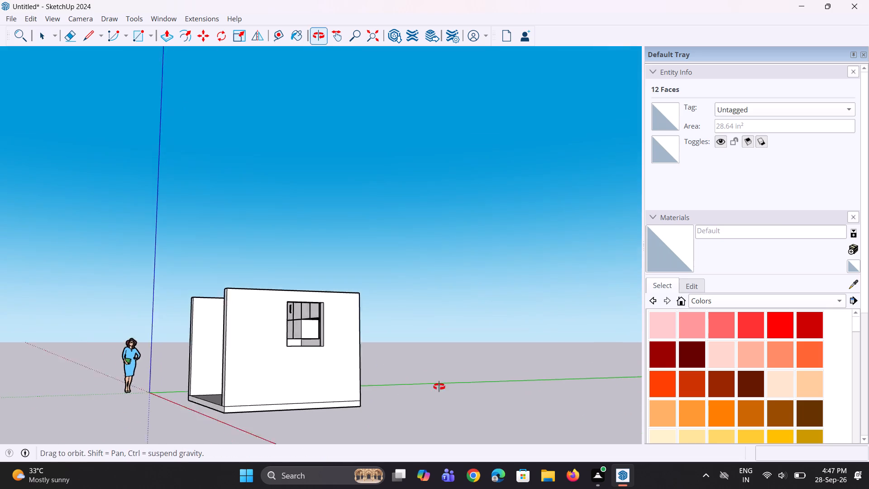
middle_click_drag(439, 387, 605, 373)
scroll(220, 288, "up", 12)
middle_click_drag(251, 302, 210, 384)
scroll(286, 311, "up", 4)
scroll(237, 311, "down", 1)
scroll(237, 315, "up", 5)
middle_click_drag(278, 332, 228, 375)
scroll(235, 305, "up", 7)
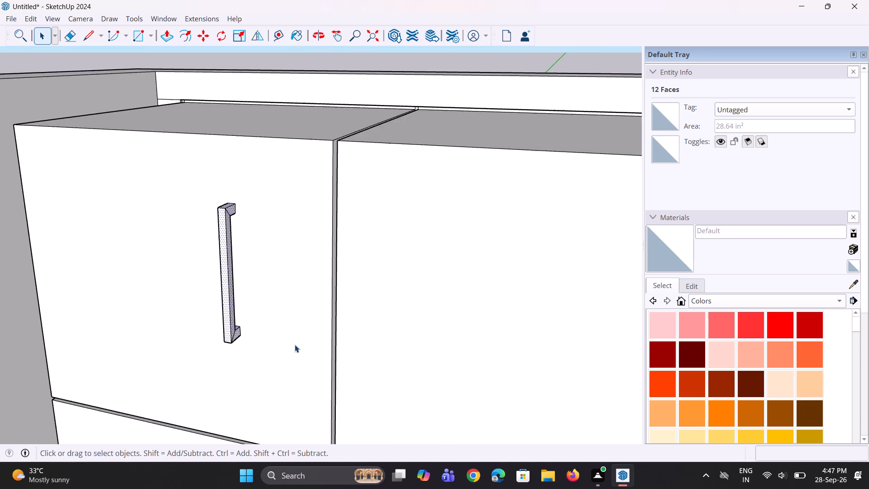
scroll(295, 345, "up", 7)
middle_click_drag(220, 319, 160, 368)
scroll(226, 288, "up", 3)
middle_click_drag(223, 284, 197, 288)
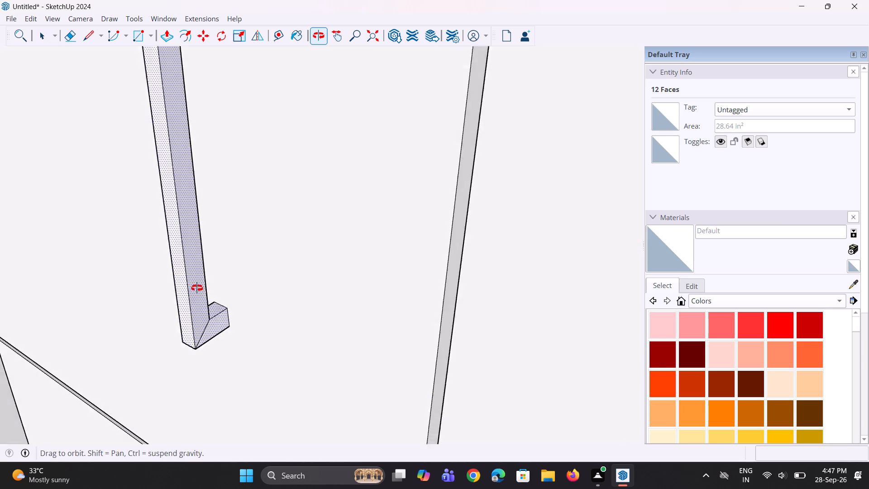
middle_click_drag(197, 288, 158, 286)
scroll(197, 263, "up", 15)
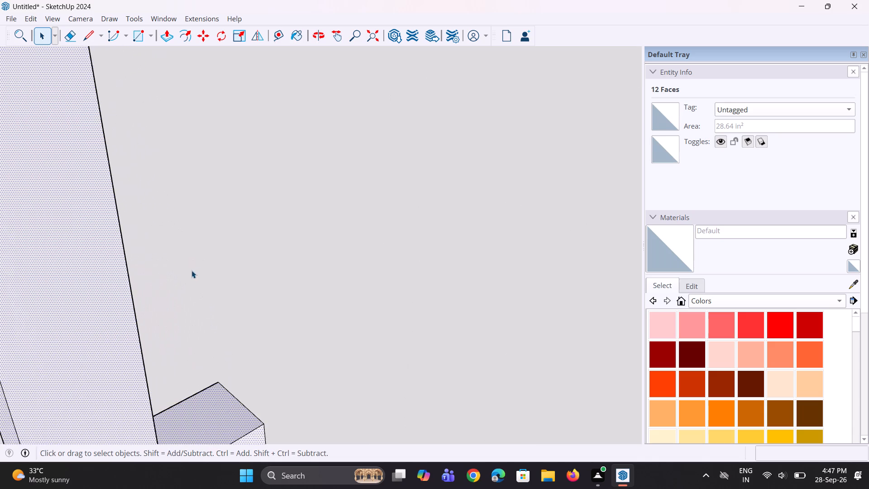
middle_click_drag(187, 274, 112, 338)
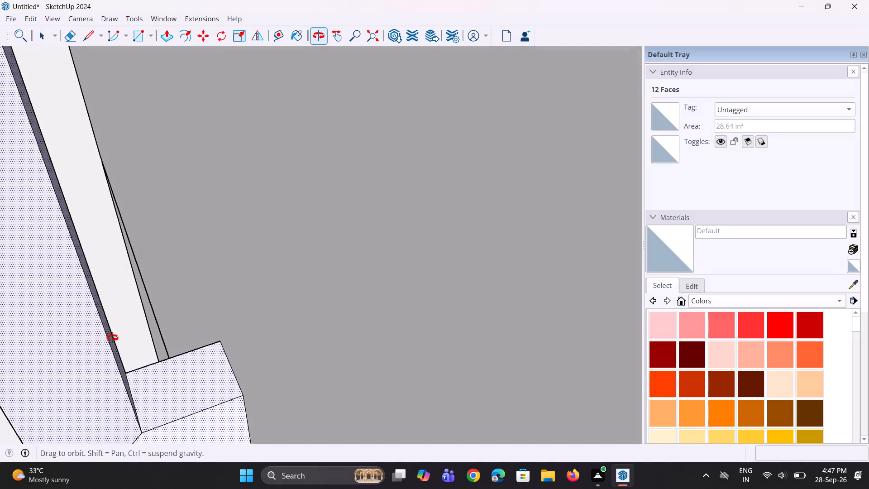
middle_click_drag(112, 338, 112, 338)
scroll(110, 336, "up", 13)
scroll(107, 351, "down", 2)
scroll(151, 287, "down", 3)
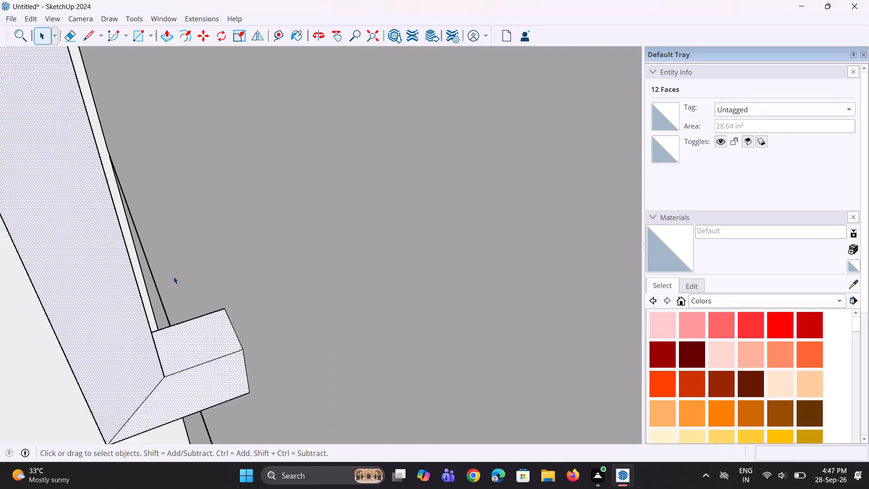
scroll(173, 276, "down", 8)
Copy the selected first door handle from its lower bracket's bottom corner onto the second door, about 11 inches away.
middle_click_drag(157, 349, 196, 248)
scroll(196, 326, "down", 6)
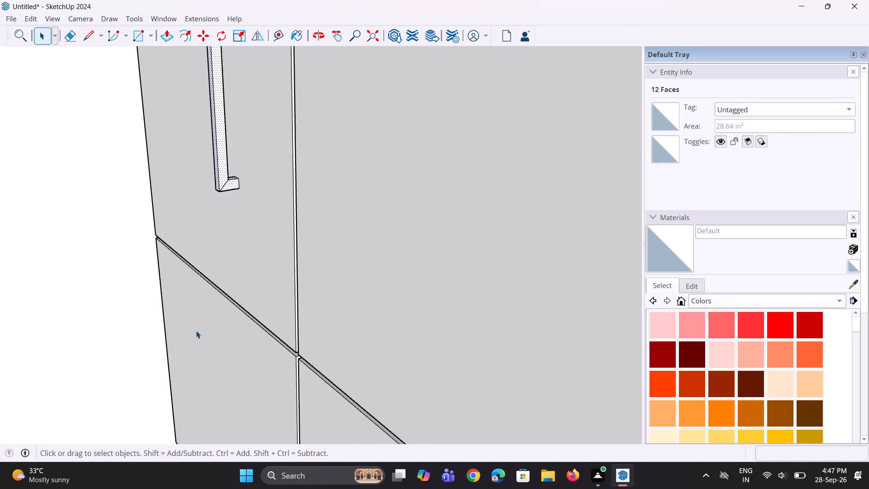
scroll(197, 331, "down", 5)
middle_click_drag(174, 322, 308, 96)
scroll(265, 172, "up", 8)
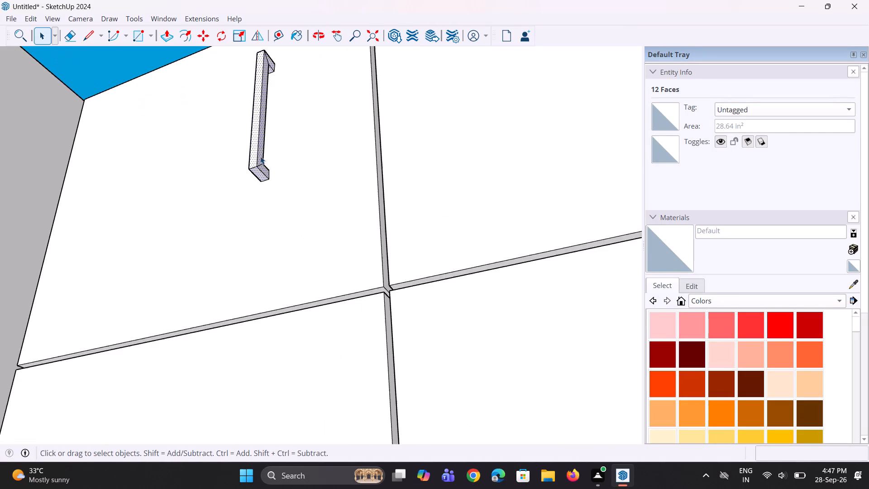
middle_click_drag(263, 154, 263, 172)
scroll(269, 61, "up", 5)
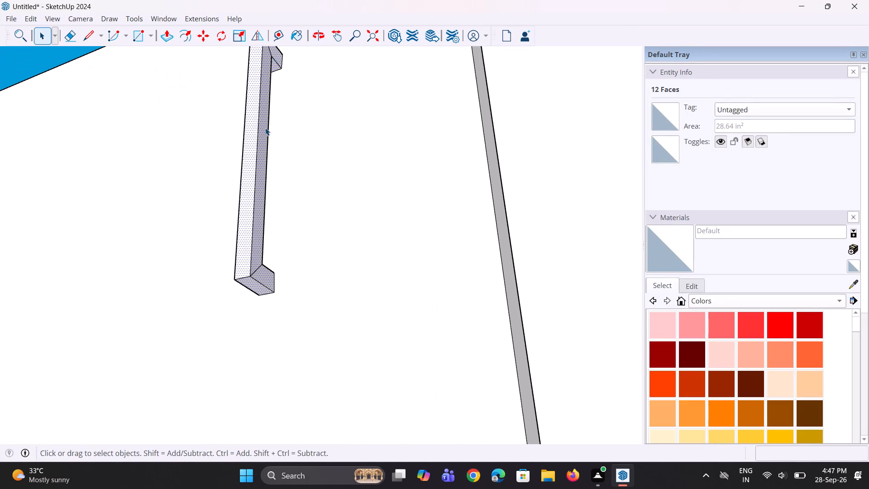
key("m")
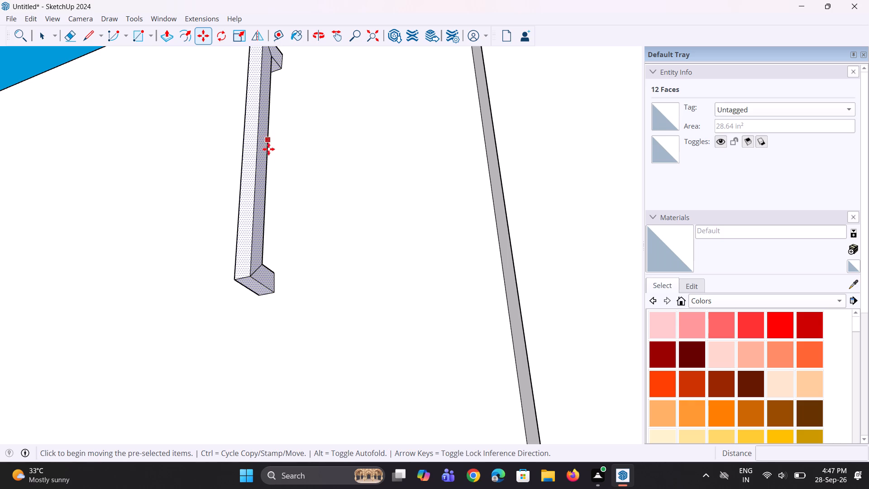
left_click(276, 291)
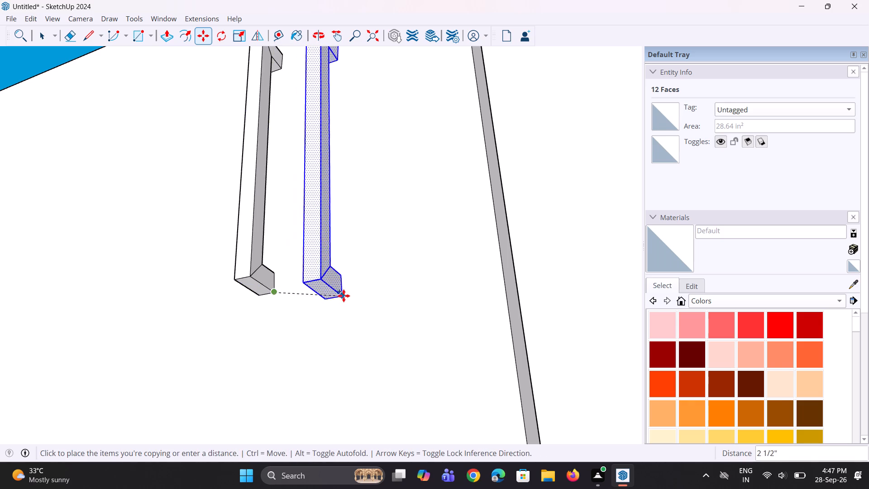
scroll(338, 273, "down", 6)
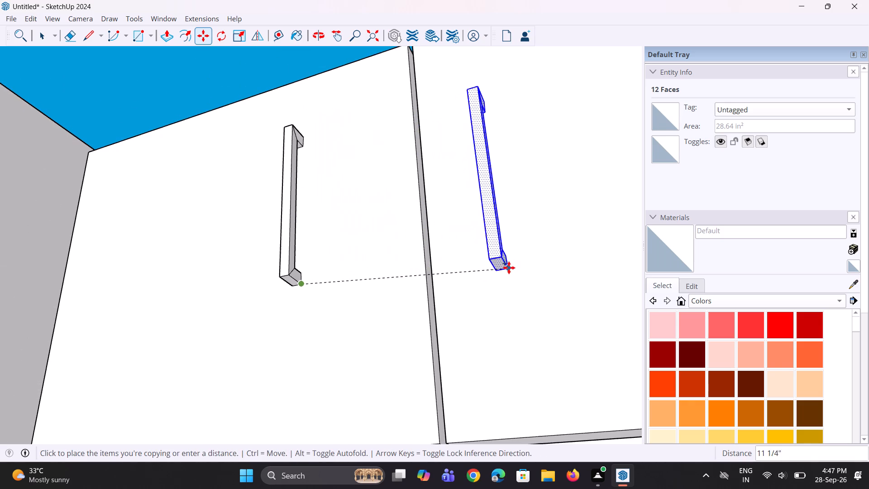
left_click(500, 249)
middle_click_drag(496, 253, 451, 340)
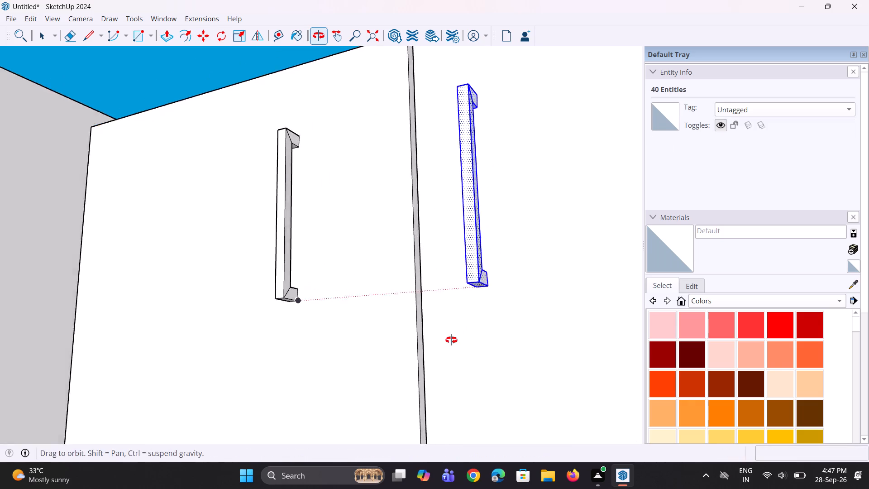
Move the selected handle copy on the second upper door straight down by about 6 inches.
middle_click_drag(451, 340, 449, 340)
scroll(477, 271, "up", 4)
middle_click_drag(405, 232, 475, 346)
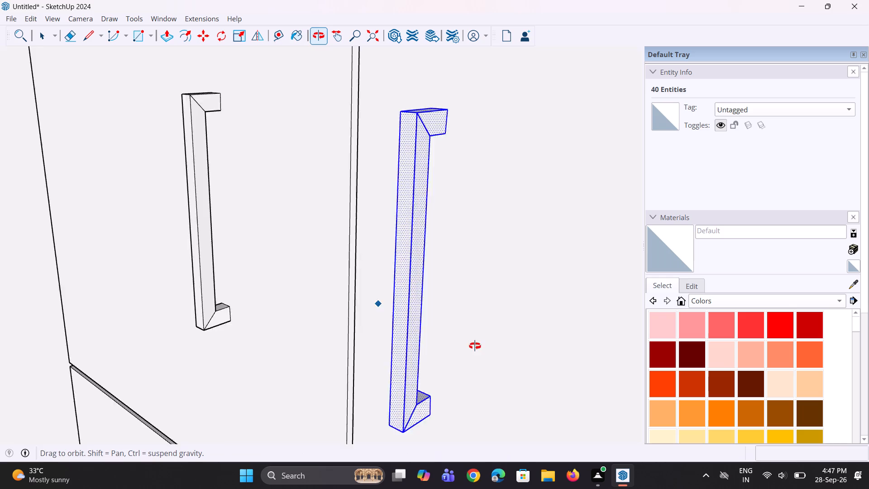
middle_click_drag(475, 346, 710, 342)
scroll(572, 294, "down", 5)
scroll(544, 240, "down", 1)
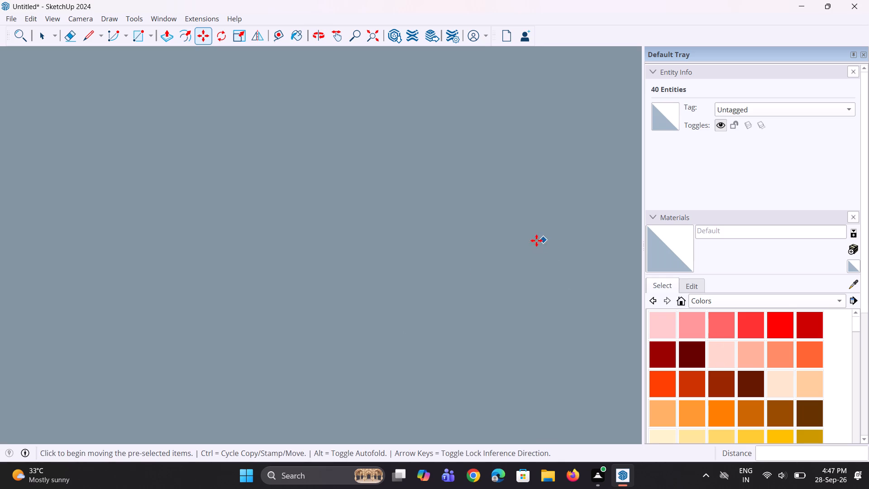
scroll(308, 300, "down", 10)
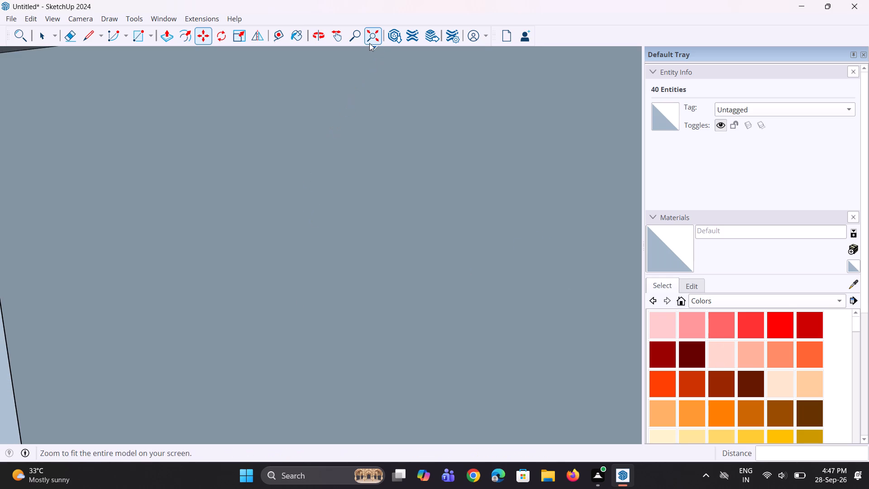
left_click(369, 43)
middle_click_drag(352, 158, 225, 190)
scroll(297, 67, "up", 6)
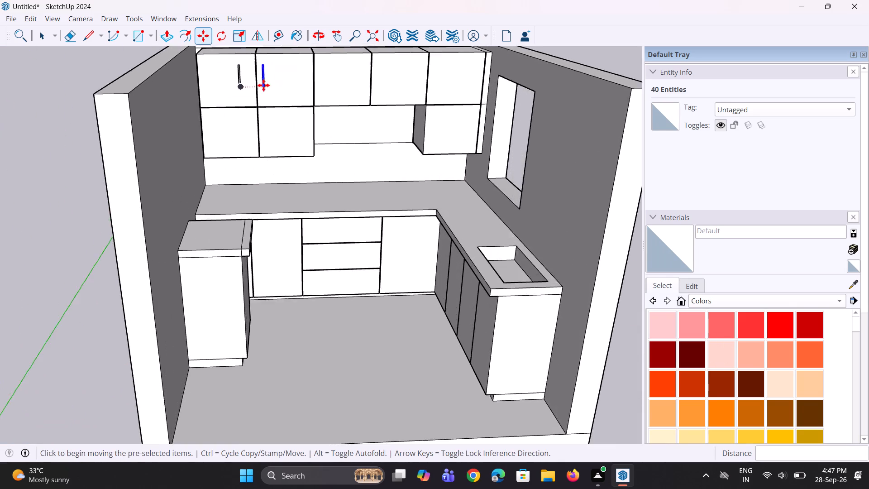
scroll(263, 85, "up", 19)
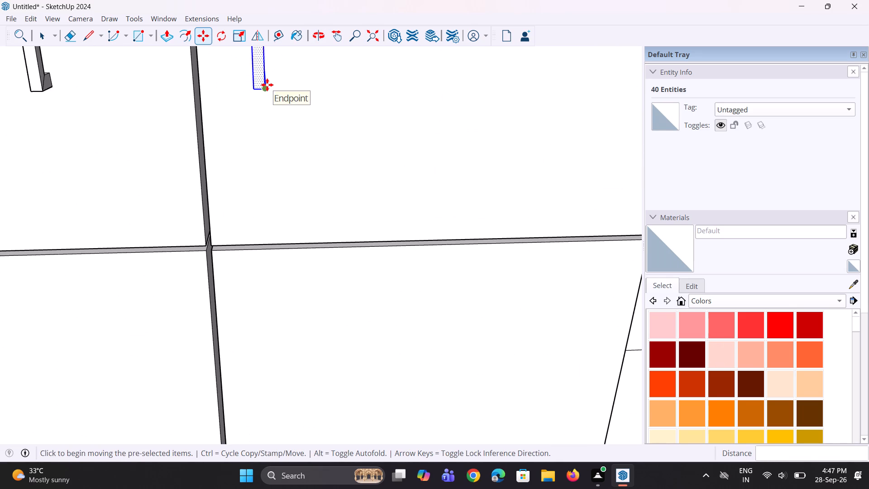
left_click(267, 88)
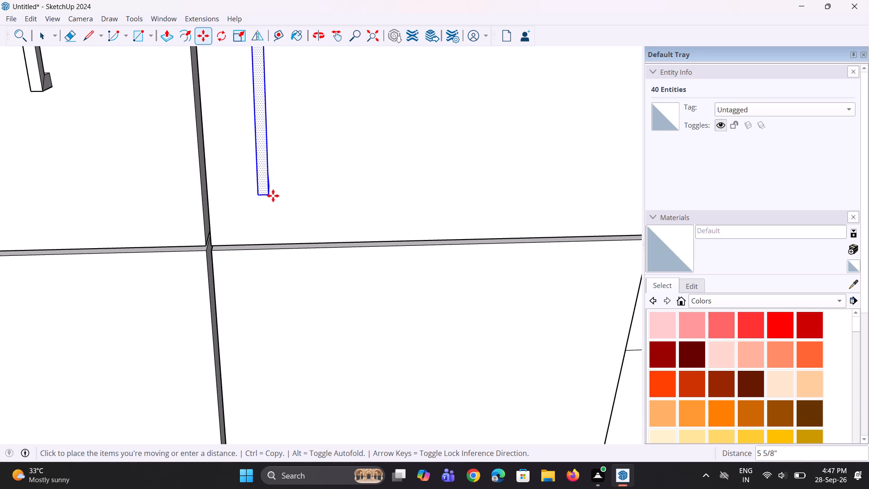
left_click(272, 200)
Copy the second door's handle from its lower bracket corner onto the third upper door, about 3' 9 13/16" away.
scroll(260, 210, "down", 4)
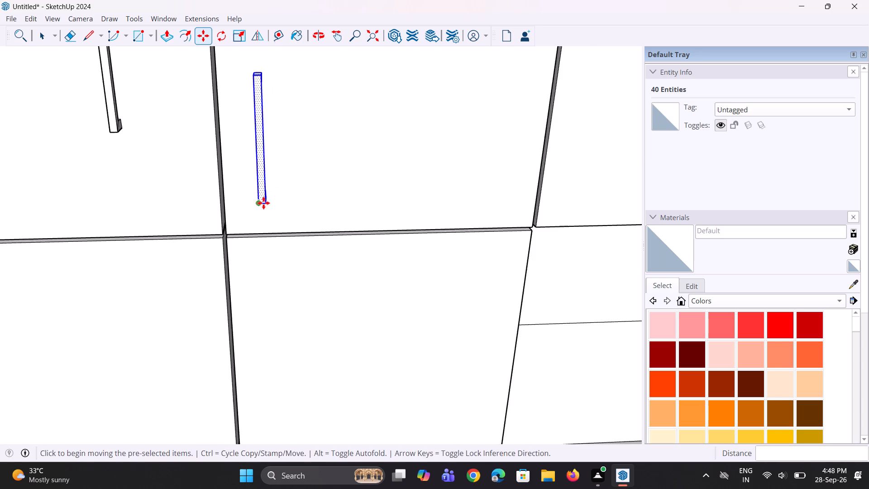
middle_click_drag(263, 203, 201, 206)
key("m")
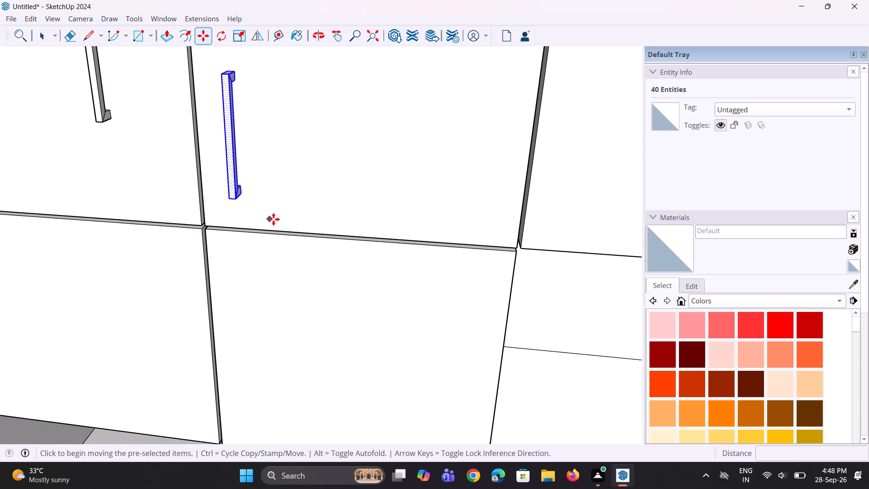
left_click(242, 194)
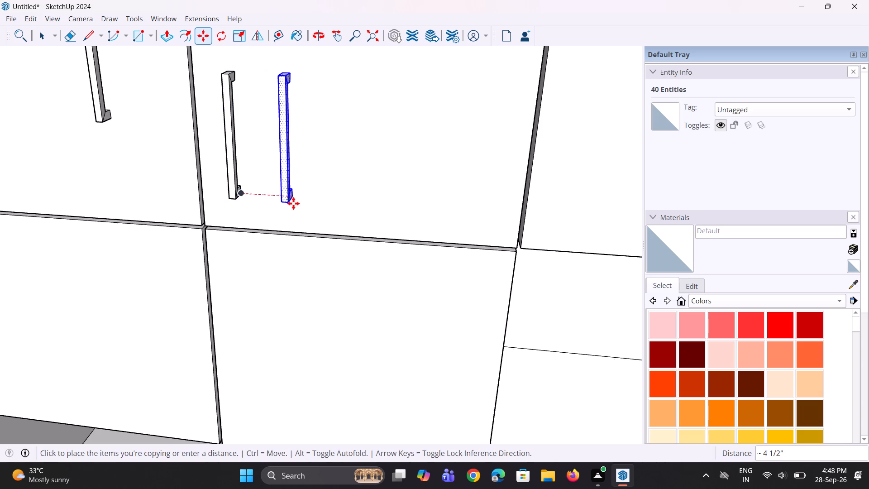
scroll(295, 203, "down", 5)
scroll(412, 219, "down", 8)
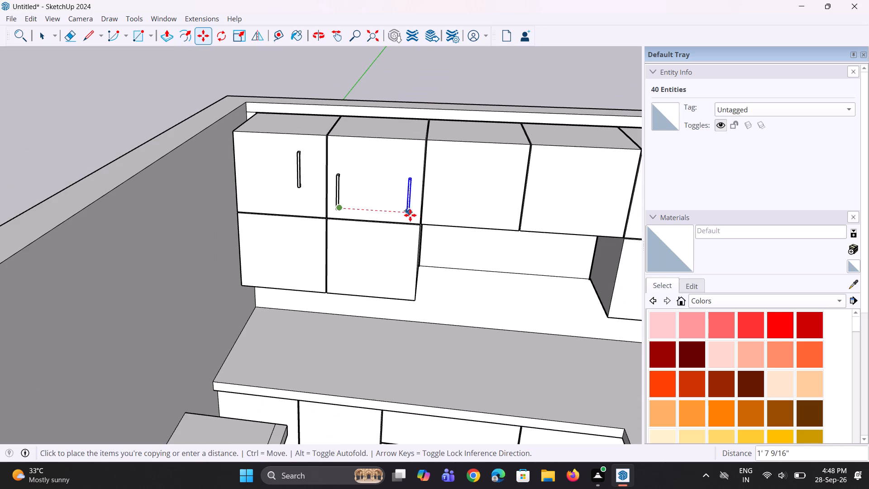
left_click(507, 222)
Copy the third door's handle about 7 1/4" along the red axis onto the fourth upper door.
key("m")
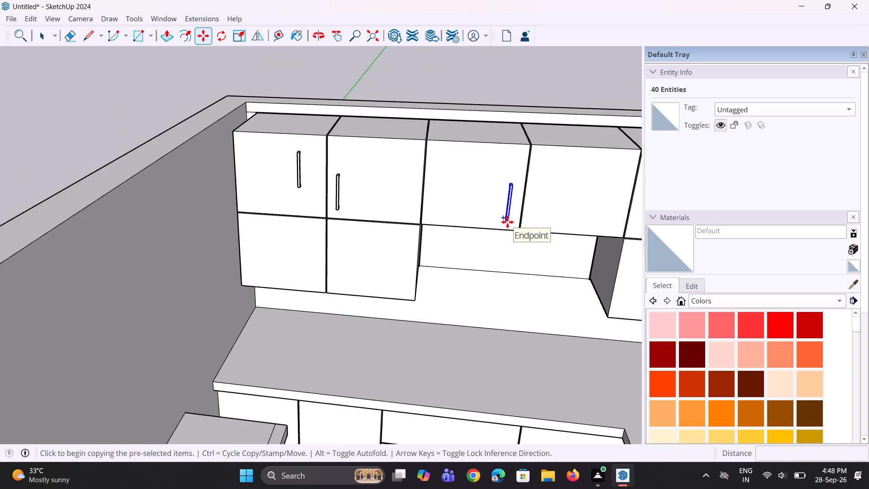
left_click(507, 222)
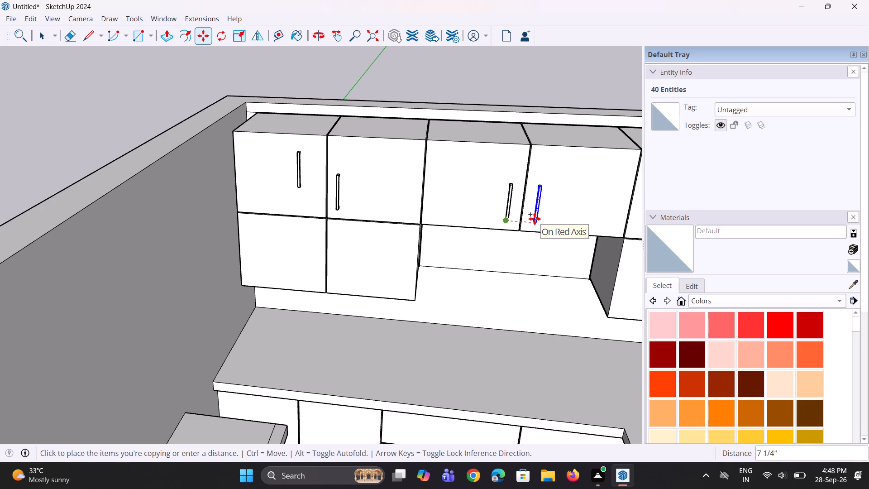
left_click(534, 219)
Copy the fourth door's handle onto the fifth upper door near its far edge, about 3' 10 1/16" away.
scroll(503, 218, "down", 3)
key("m")
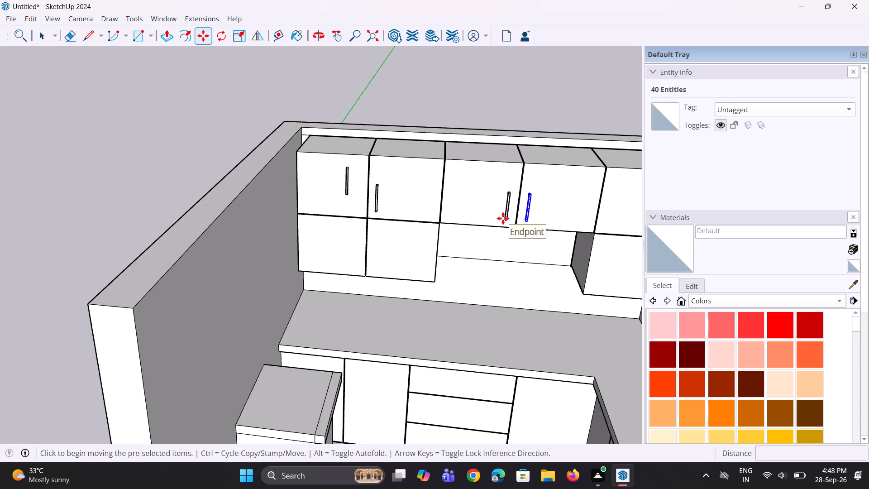
left_click(525, 221)
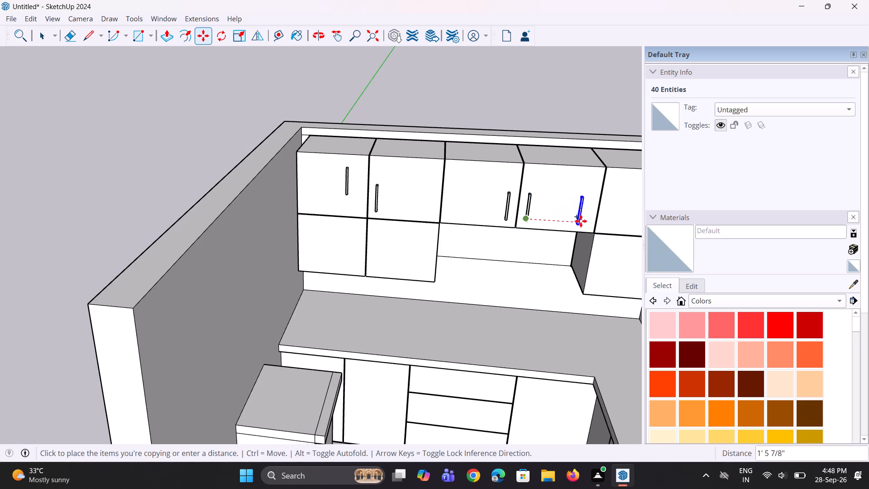
scroll(568, 225, "down", 8)
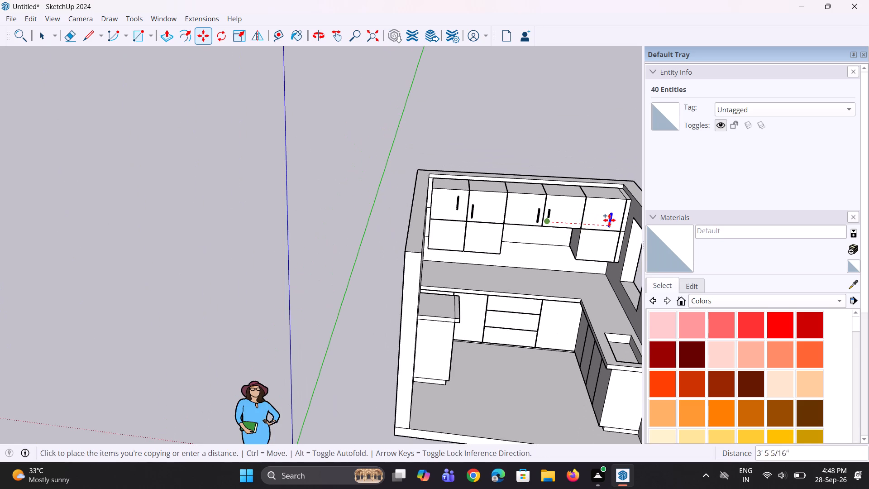
scroll(609, 220, "up", 9)
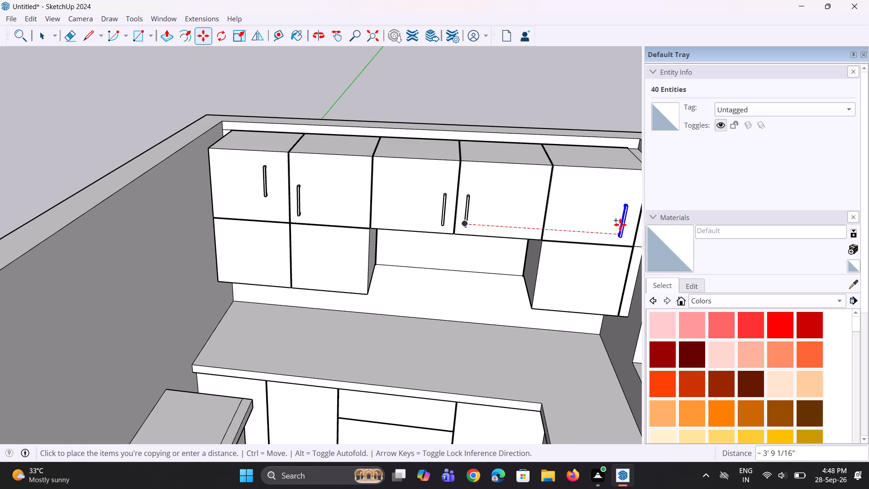
left_click(624, 223)
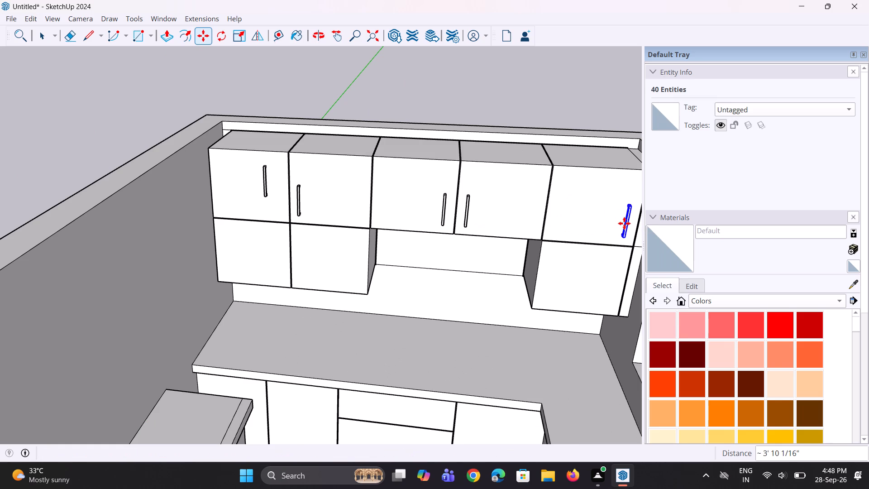
Copy the fifth door's handle about 1' 11 7/16" down the blue axis onto the door directly below it.
key("m")
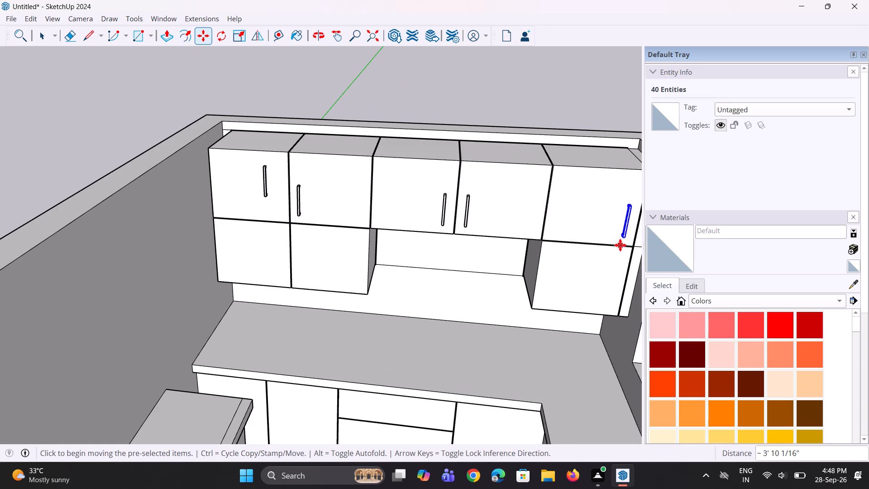
left_click(622, 240)
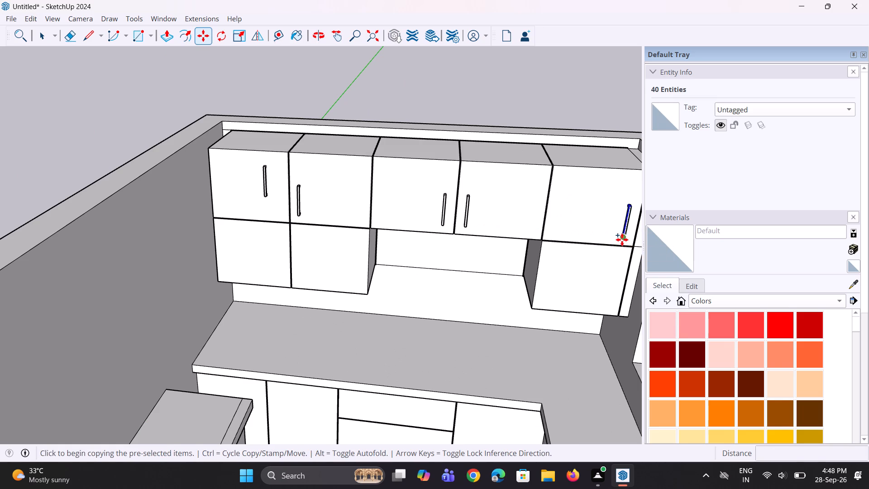
left_click(603, 306)
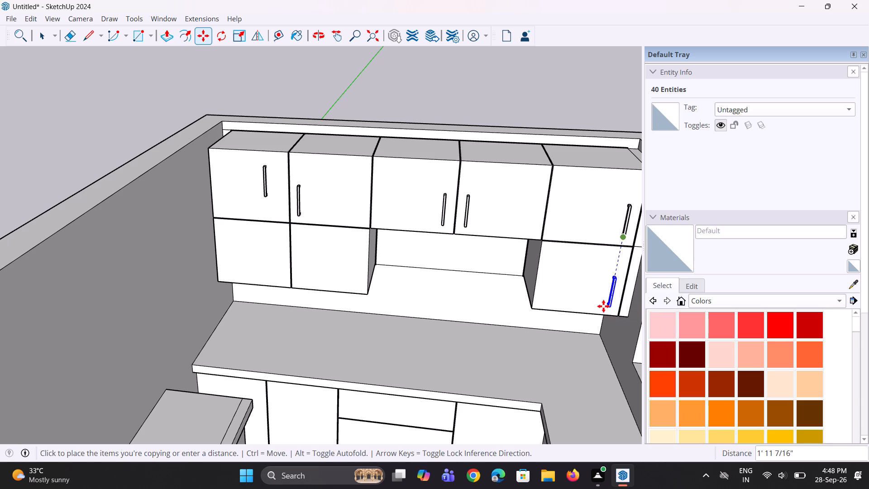
Copy that handle about 8' 3 1/2" across onto the second door of the lower row, near its edge with the first door.
key("m")
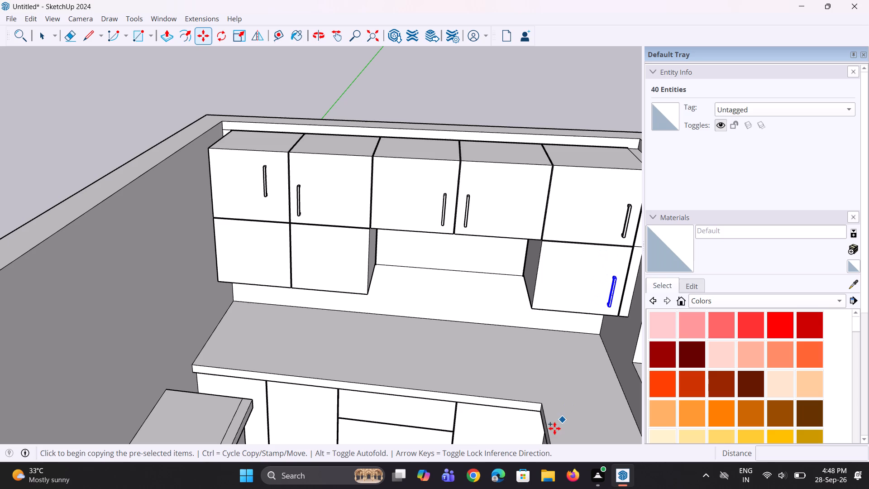
left_click(609, 307)
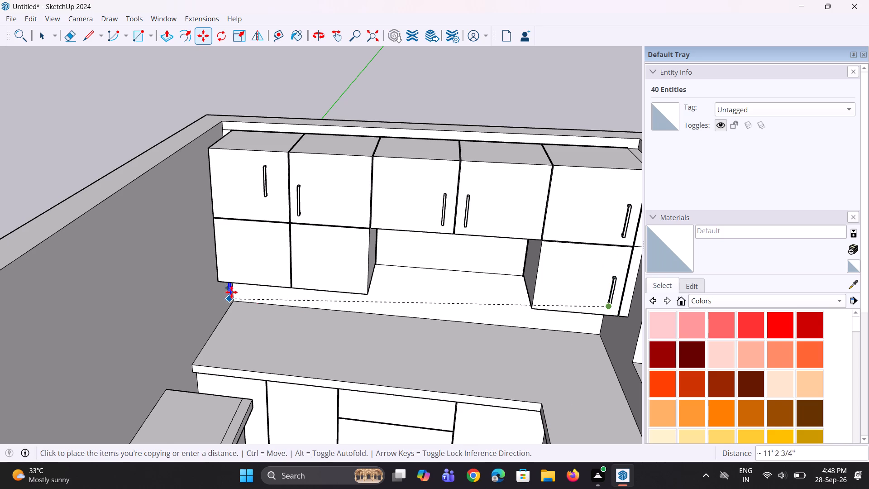
scroll(300, 289, "up", 8)
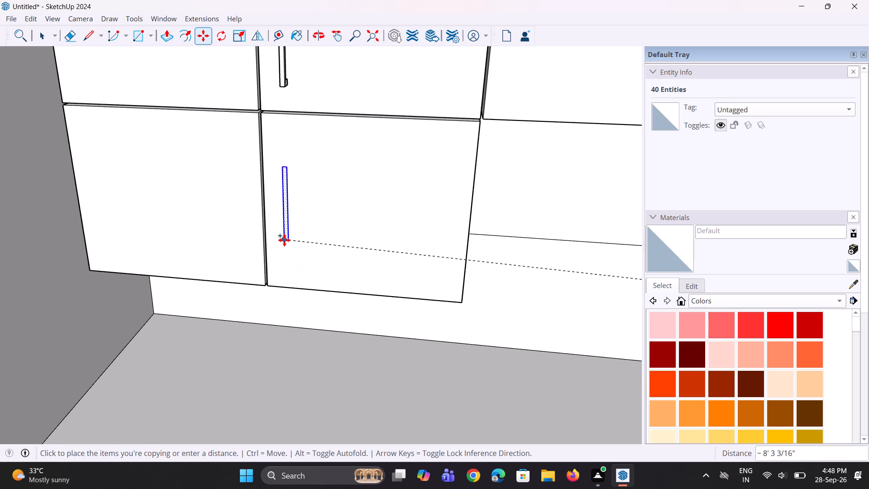
left_click(280, 260)
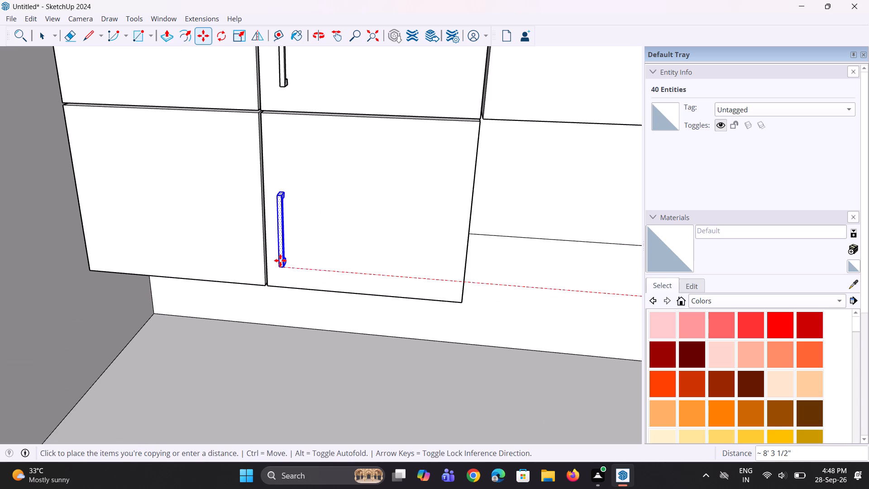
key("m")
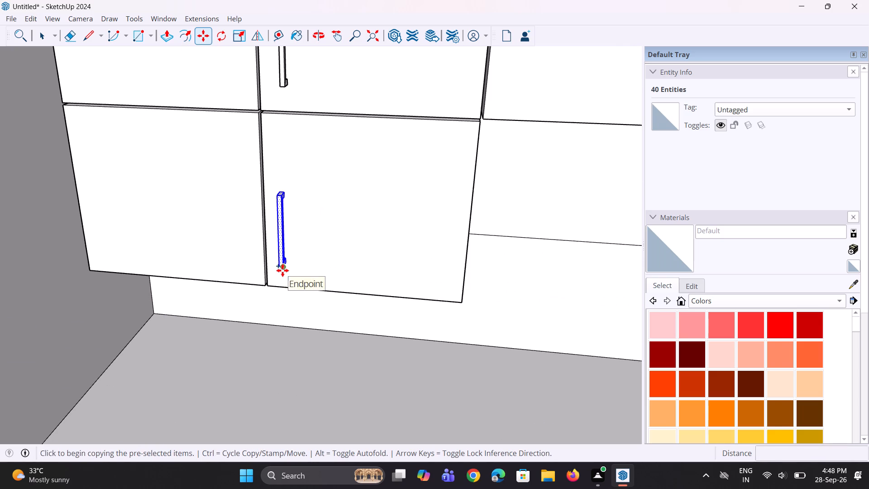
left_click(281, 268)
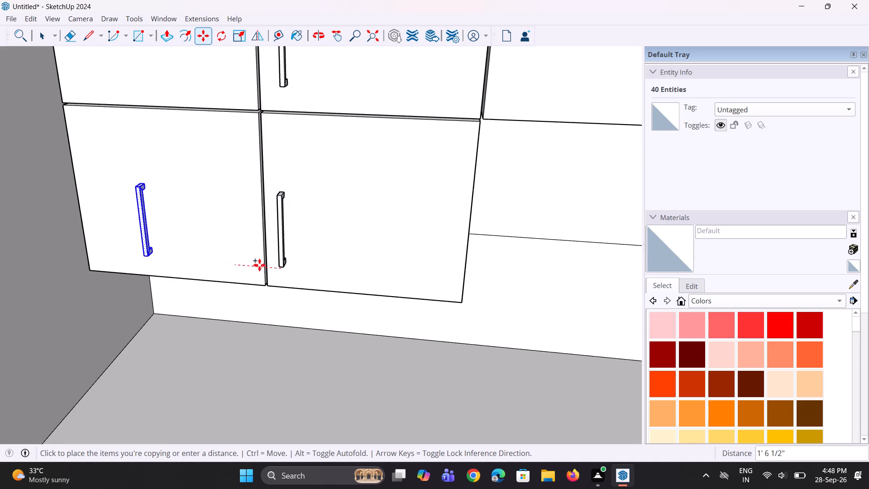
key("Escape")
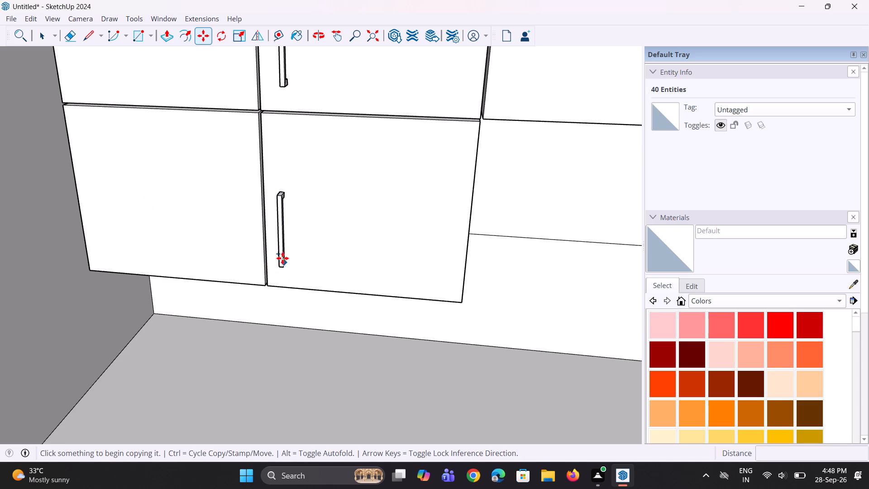
On the lower row's second-door handle, select the bar's front and outer side faces plus the lower bracket's matching side and inner top faces.
scroll(282, 254, "up", 14)
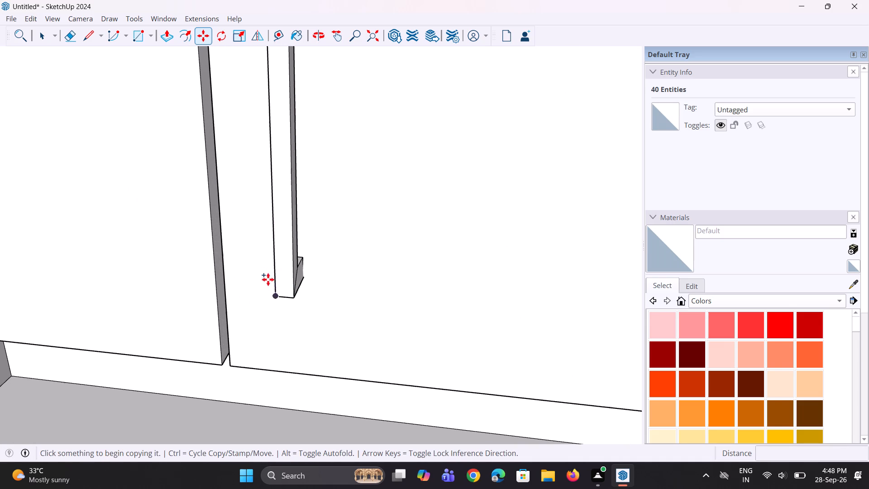
key("space")
left_click(284, 279)
middle_click_drag(305, 281, 226, 294)
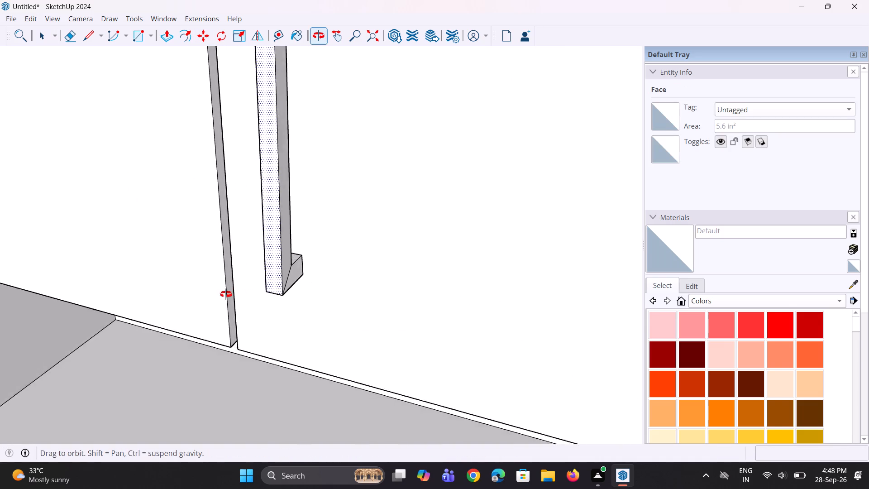
middle_click_drag(226, 294, 225, 294)
scroll(271, 278, "up", 3)
left_click(286, 259, "ctrl")
left_click(293, 271, "ctrl")
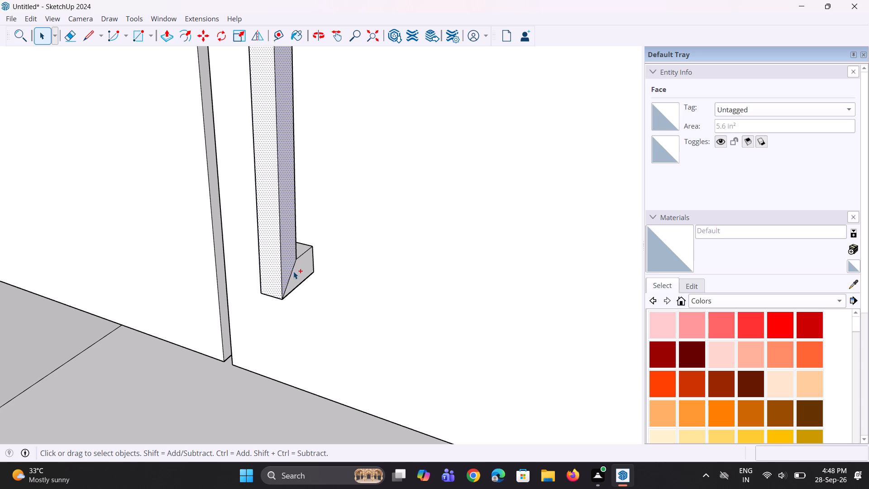
left_click(299, 250, "ctrl")
Add the side faces of the bar and lower bracket that face the first door to the selection.
middle_click_drag(262, 306, 377, 295)
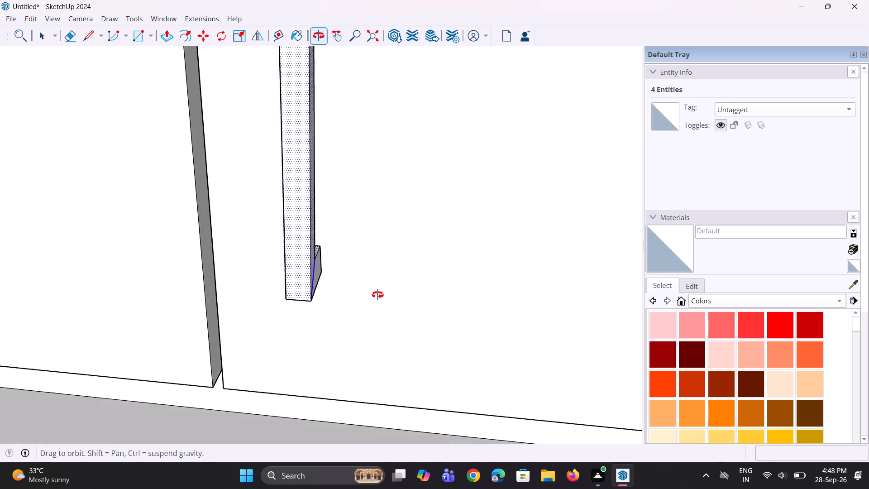
middle_click_drag(377, 295, 486, 312)
middle_click_drag(315, 280, 362, 273)
scroll(333, 258, "up", 5)
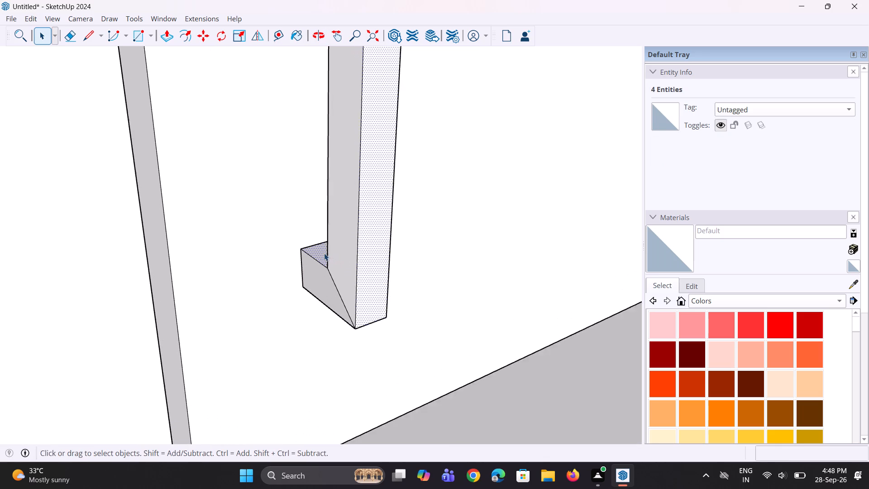
scroll(324, 253, "up", 2)
left_click(310, 286, "ctrl")
left_click(359, 269, "ctrl")
Add the underside face of the handle's lower bracket to the selection.
scroll(369, 340, "down", 10)
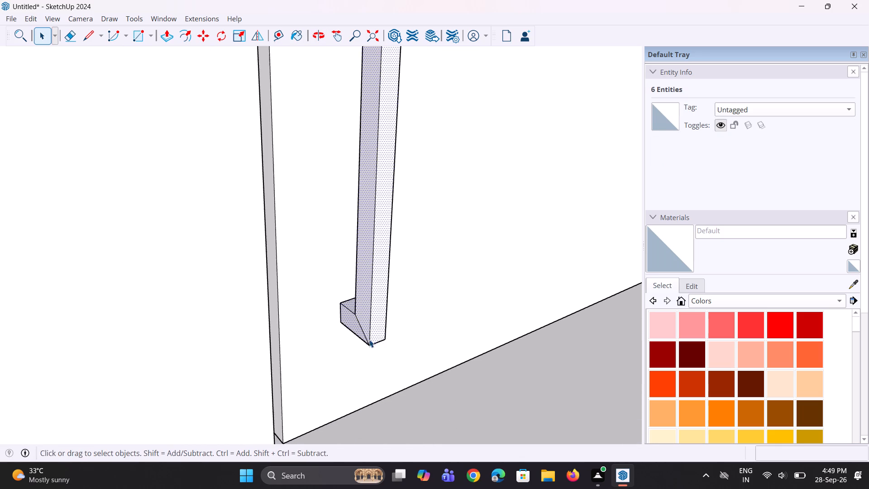
scroll(369, 340, "down", 4)
middle_click_drag(366, 337, 374, 113)
scroll(372, 283, "up", 2)
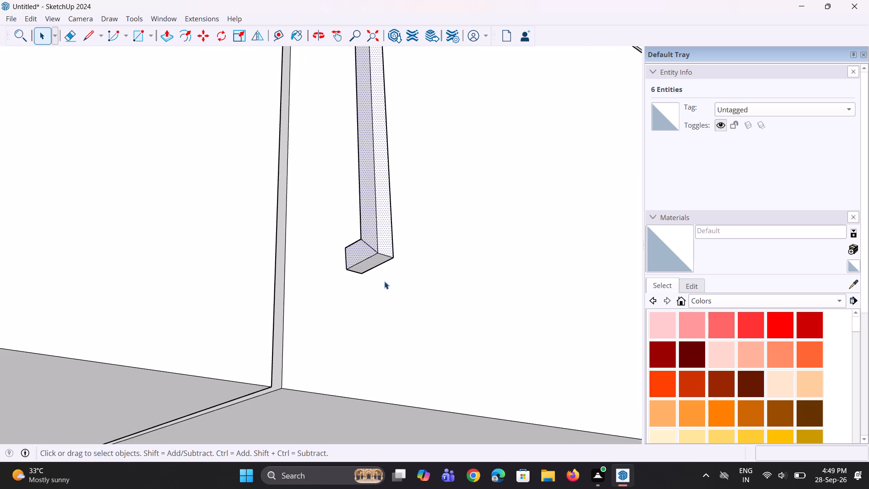
left_click(377, 259, "ctrl")
Add the upper bracket's underside, the bar's door-facing inner face and the upper bracket's side face toward the first door to the selection.
scroll(369, 316, "down", 4)
scroll(352, 206, "down", 1)
middle_click_drag(352, 214, 363, 398)
scroll(389, 198, "up", 5)
middle_click_drag(372, 191, 478, 182)
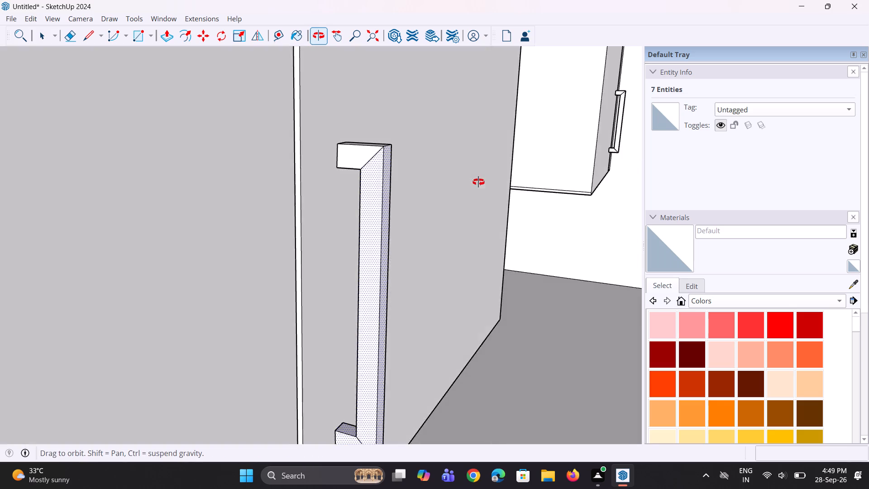
middle_click_drag(478, 182, 486, 110)
scroll(464, 132, "up", 1)
scroll(323, 181, "up", 4)
middle_click_drag(330, 185, 341, 185)
scroll(335, 185, "up", 1)
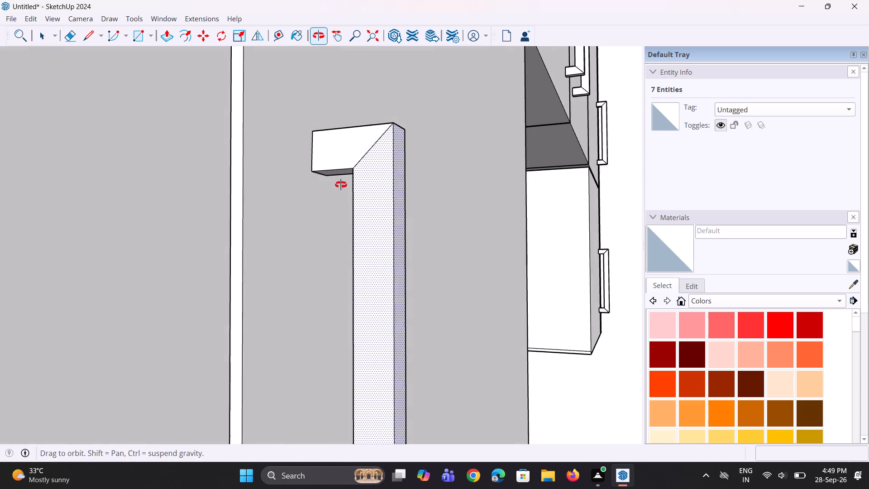
middle_click_drag(341, 185, 359, 201)
scroll(345, 184, "up", 9)
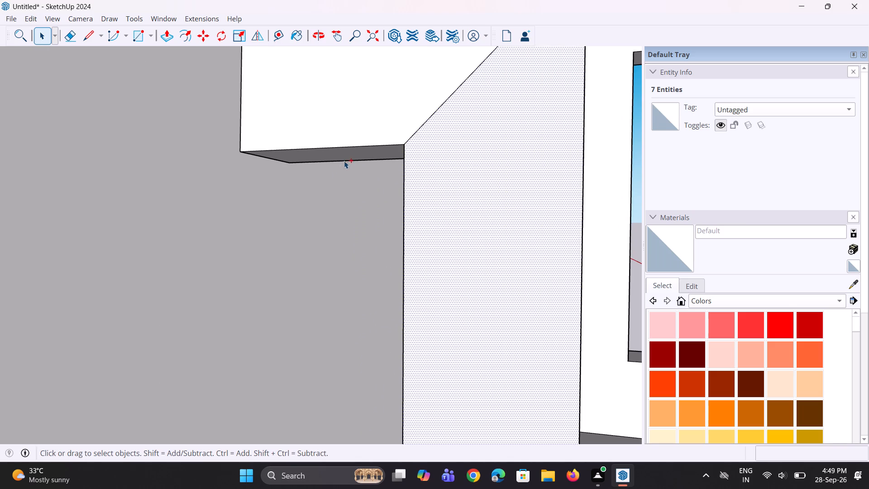
left_click(350, 156, "ctrl")
middle_click_drag(364, 219, 446, 239)
left_click(419, 227, "ctrl")
left_click(407, 130, "ctrl")
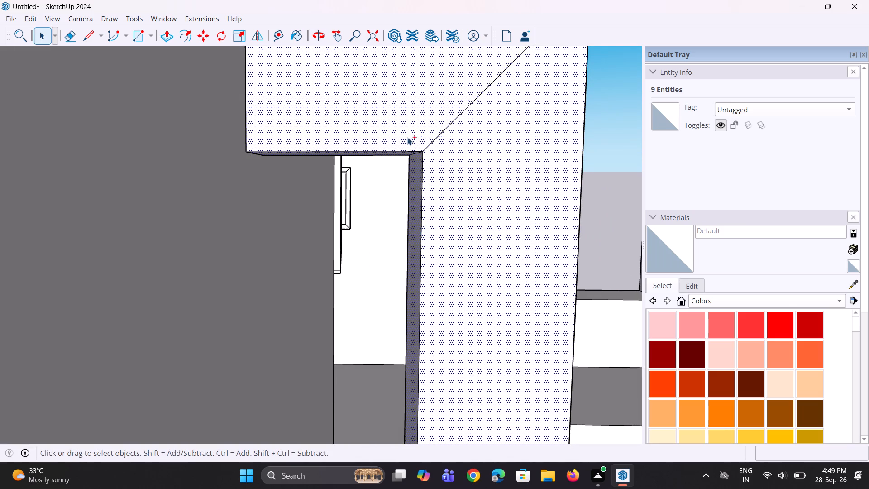
Add the handle's top face and the upper bracket's side face away from the first door to the selection.
scroll(409, 309, "down", 5)
middle_click_drag(404, 249, 368, 331)
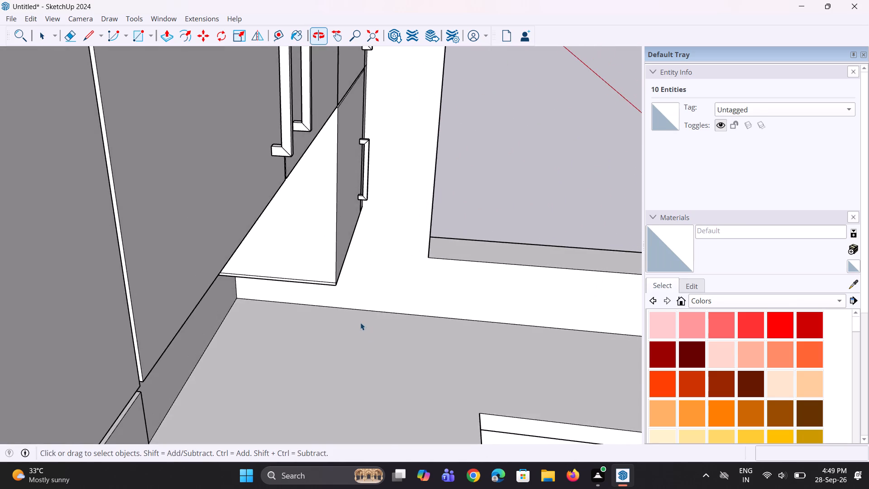
scroll(360, 322, "down", 11)
middle_click_drag(327, 319, 135, 343)
scroll(179, 368, "up", 4)
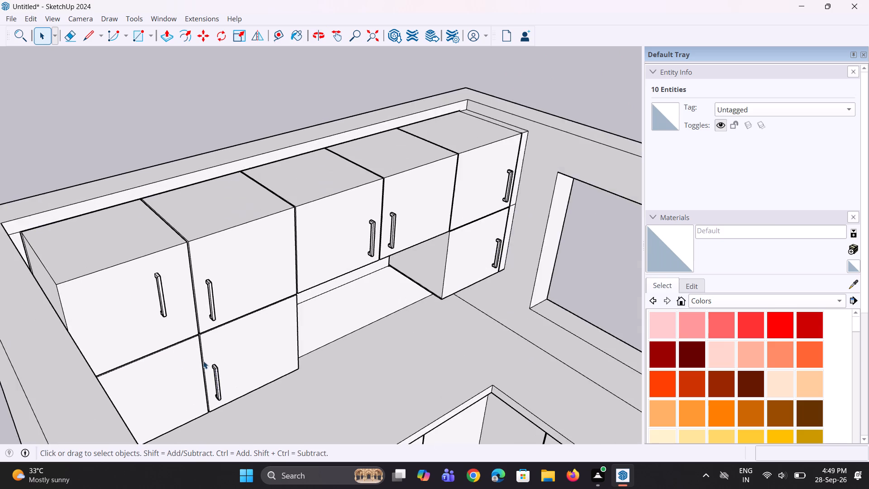
scroll(203, 361, "up", 20)
scroll(203, 361, "up", 3)
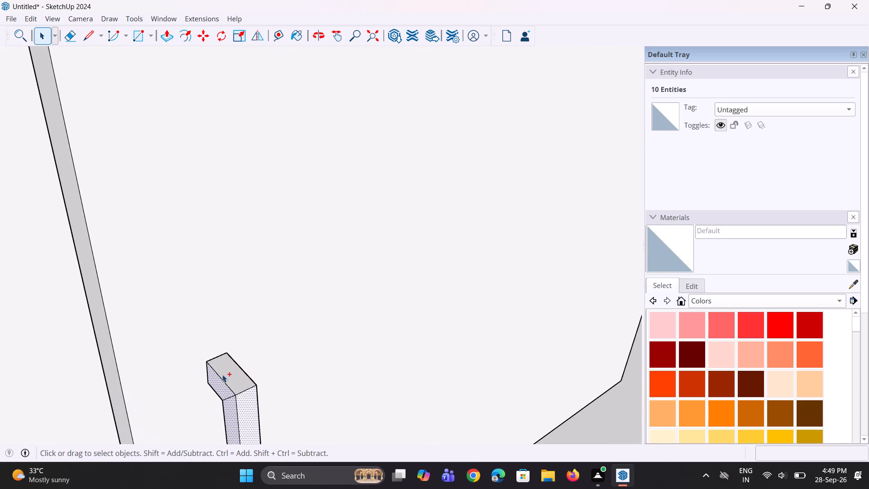
left_click(232, 378, "ctrl")
scroll(251, 398, "down", 4)
middle_click_drag(235, 384, 37, 328)
scroll(207, 392, "up", 8)
left_click(220, 329, "ctrl")
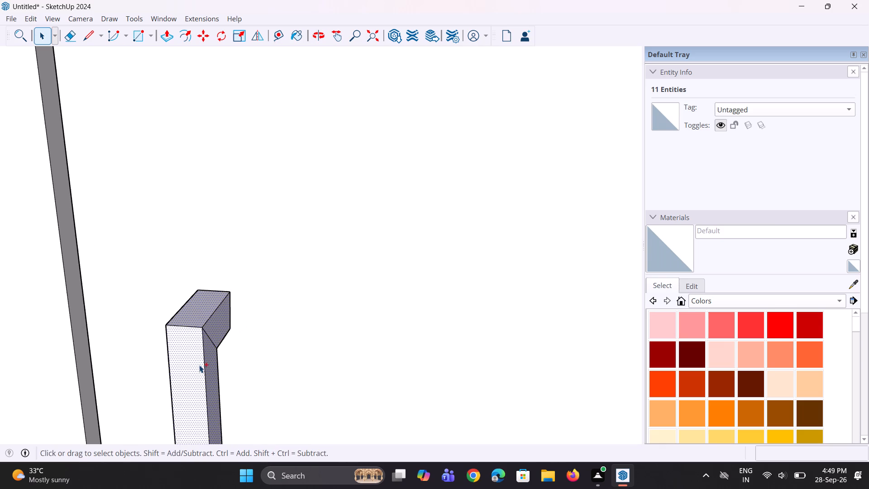
left_click(213, 369, "ctrl")
Add the lower bracket's side face away from the first door to complete the handle selection.
scroll(230, 298, "down", 10)
scroll(201, 343, "down", 6)
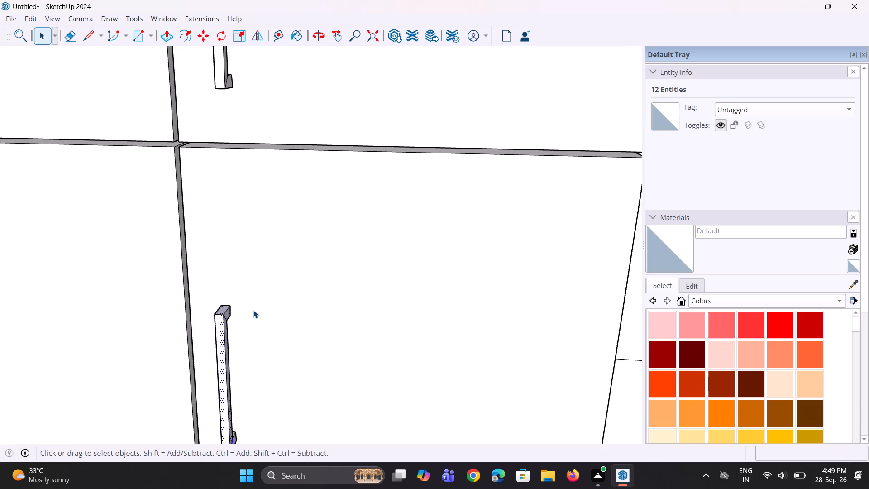
scroll(253, 310, "down", 7)
scroll(254, 406, "up", 10)
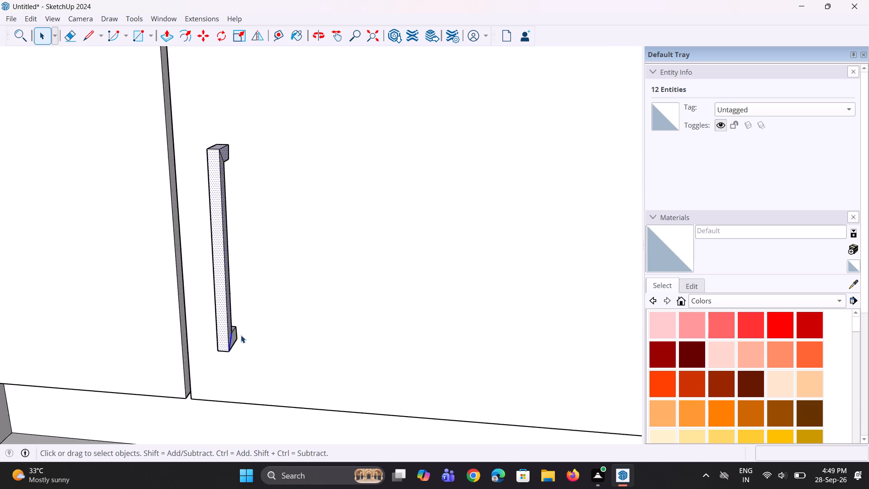
scroll(241, 335, "up", 3)
middle_click_drag(240, 335, 177, 343)
scroll(227, 331, "up", 8)
left_click(230, 332, "ctrl")
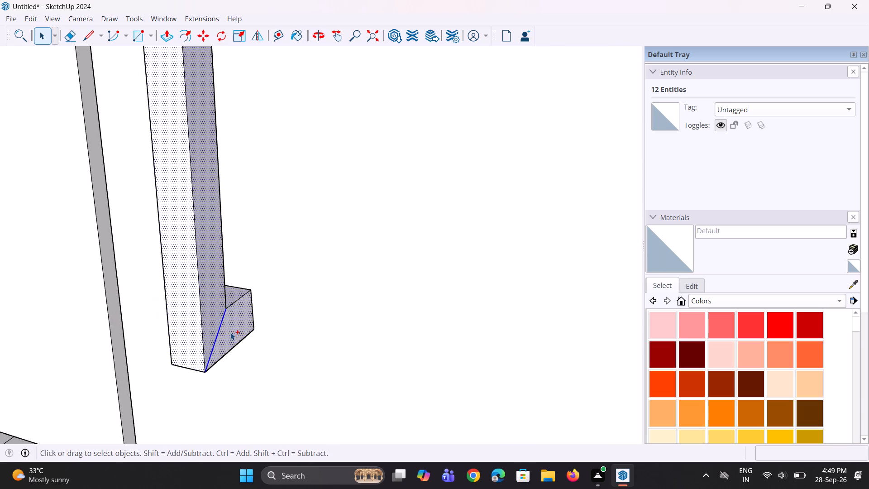
Copy the selected handle about 6 1/2" across onto the lower row's first door, near its edge with the second door.
scroll(236, 350, "down", 4)
key("m")
middle_click_drag(231, 376, 288, 360)
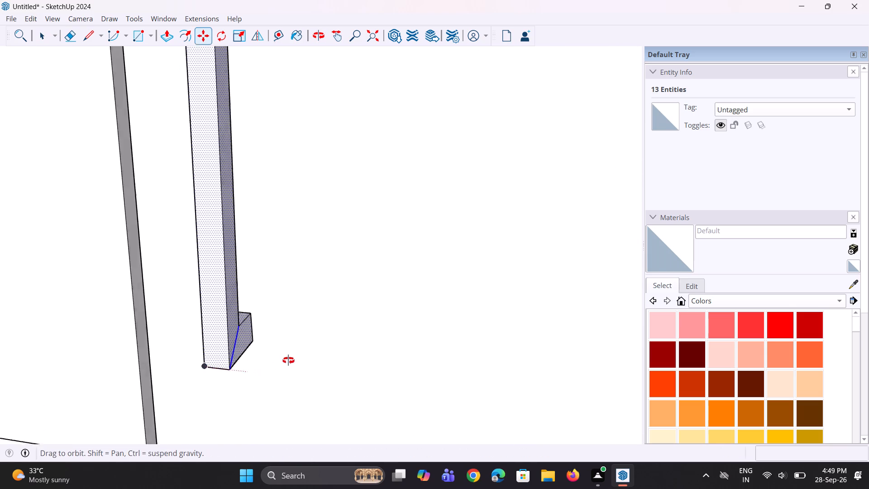
middle_click_drag(288, 360, 421, 326)
scroll(286, 316, "down", 9)
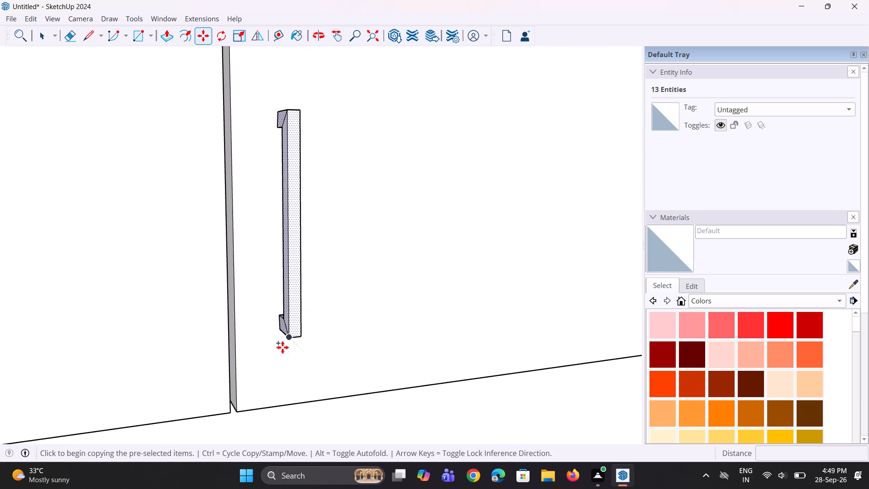
left_click(280, 333)
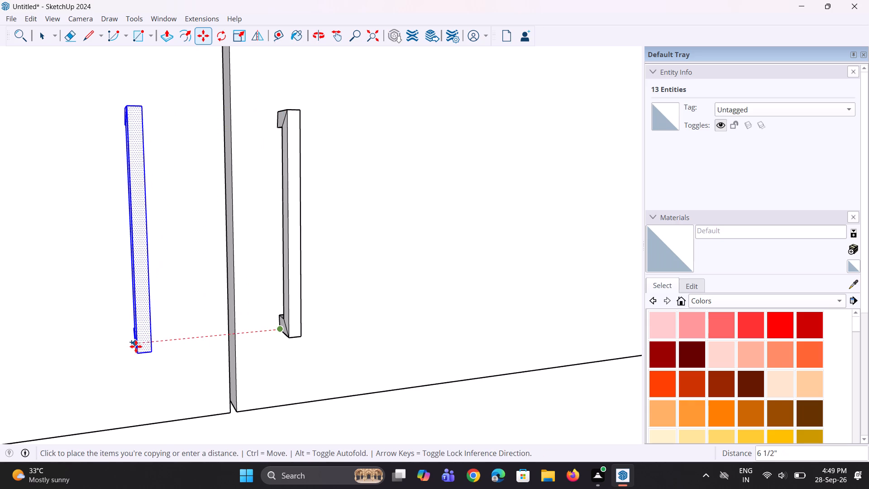
left_click(143, 345)
Copy the new handle about 1' 11" straight up onto the first door of the upper row.
middle_click_drag(169, 356, 330, 356)
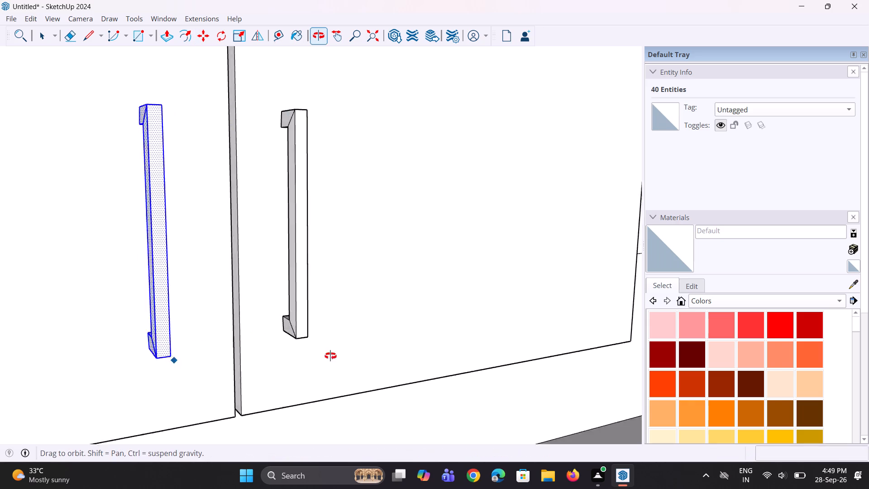
middle_click_drag(330, 356, 277, 385)
scroll(242, 336, "down", 8)
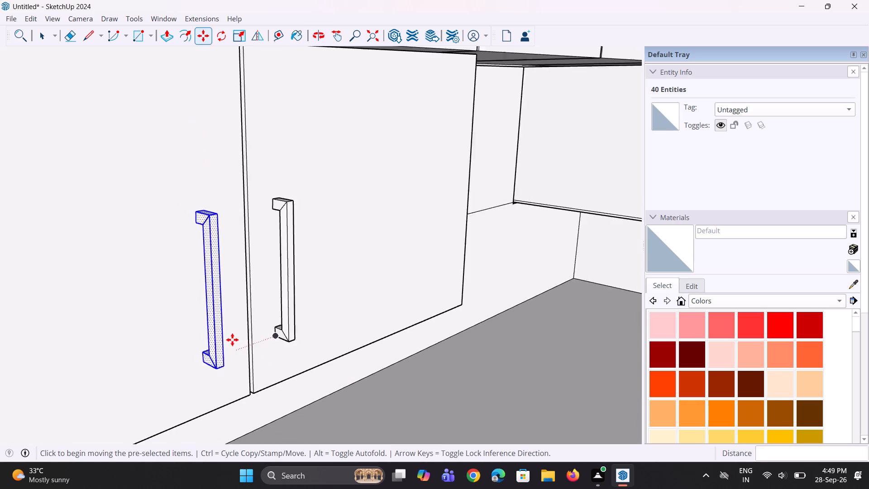
scroll(232, 340, "down", 8)
left_click(376, 32)
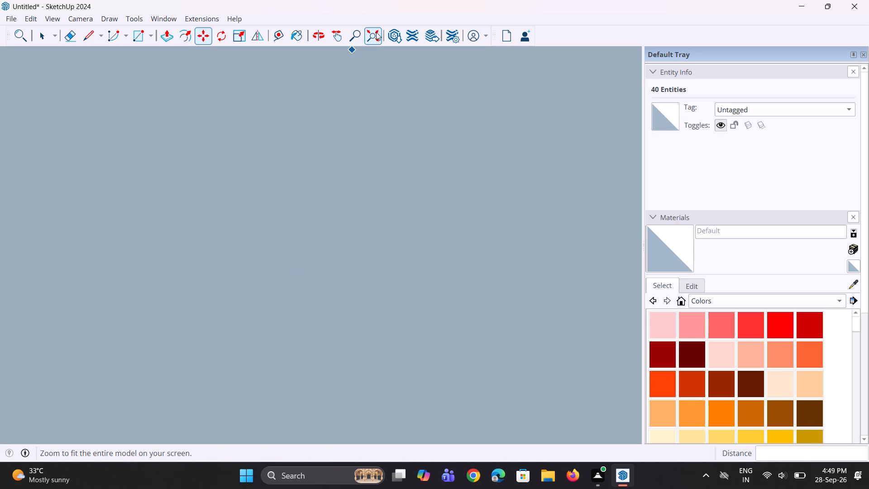
middle_click_drag(344, 212, 189, 257)
scroll(222, 121, "up", 6)
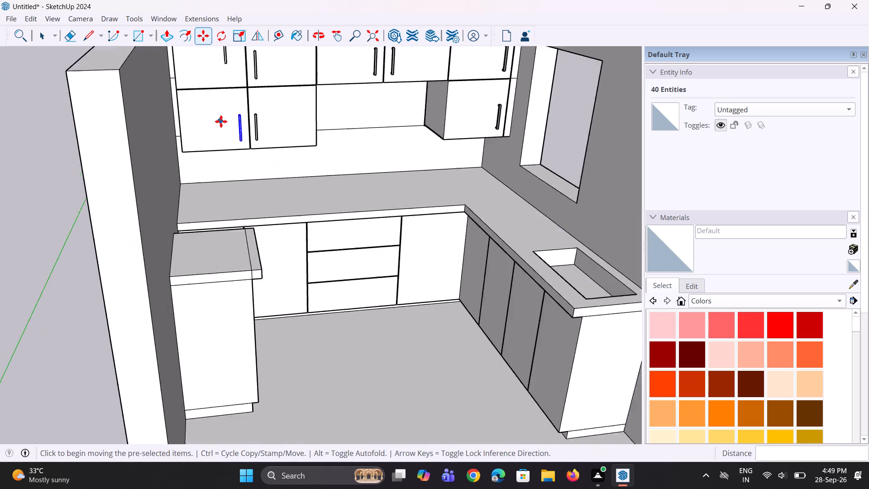
scroll(221, 121, "up", 9)
scroll(254, 116, "down", 5)
scroll(254, 133, "up", 3)
scroll(254, 137, "down", 2)
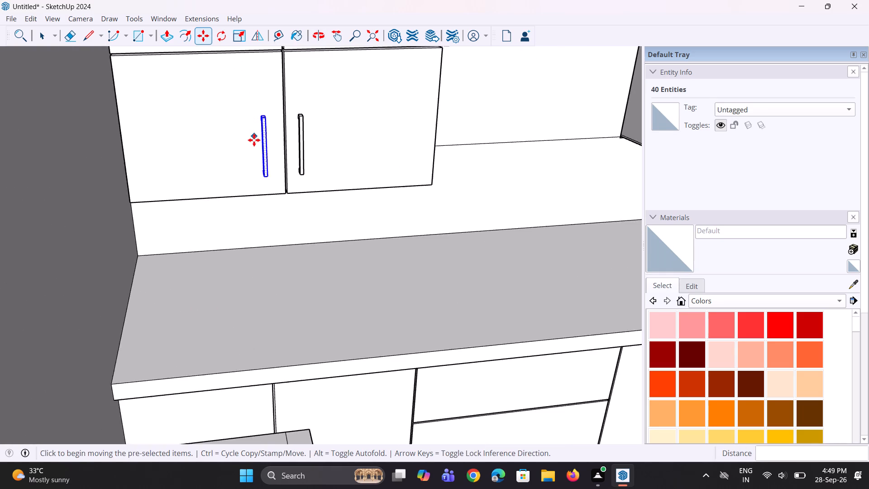
scroll(254, 140, "down", 8)
scroll(244, 88, "up", 11)
scroll(283, 221, "up", 6)
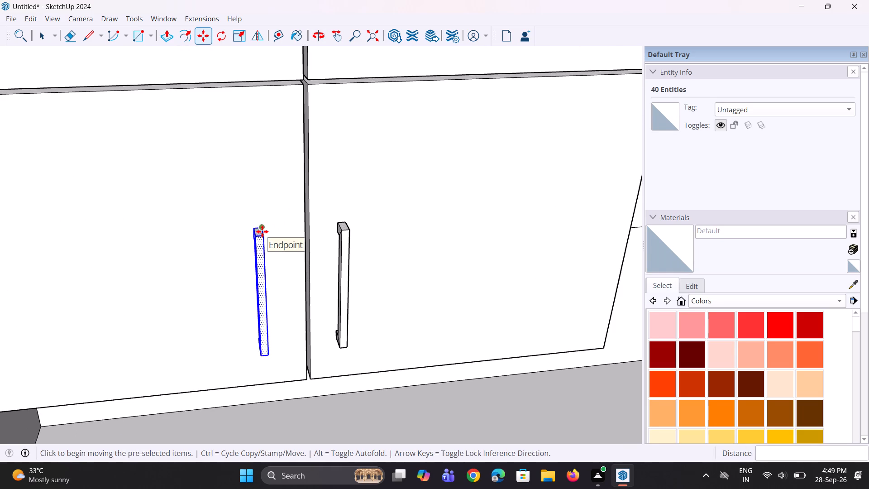
key("m")
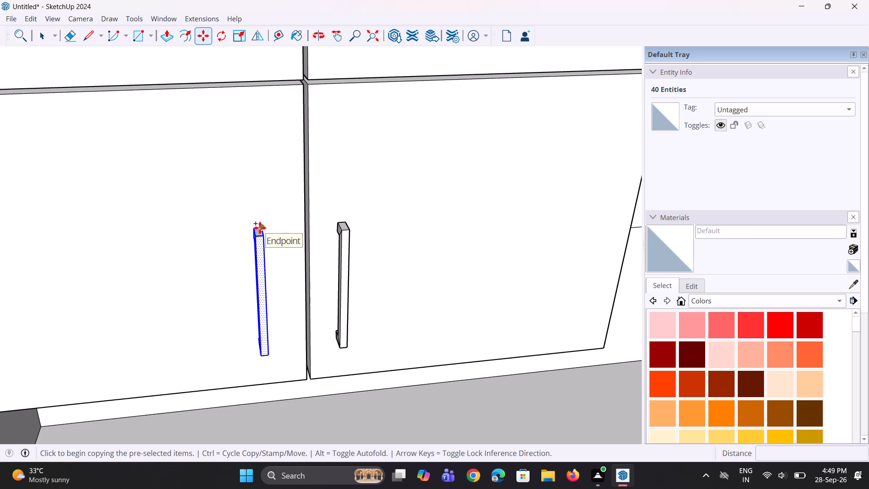
left_click(260, 228)
scroll(263, 161, "down", 5)
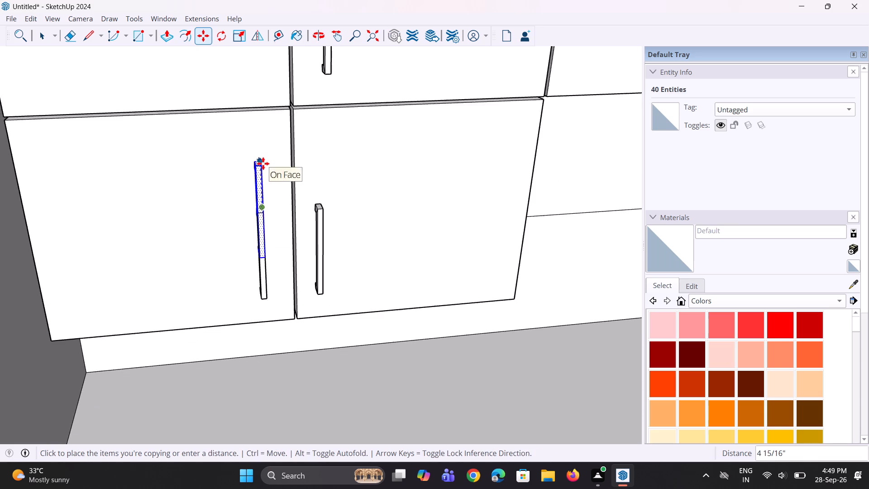
scroll(262, 165, "down", 3)
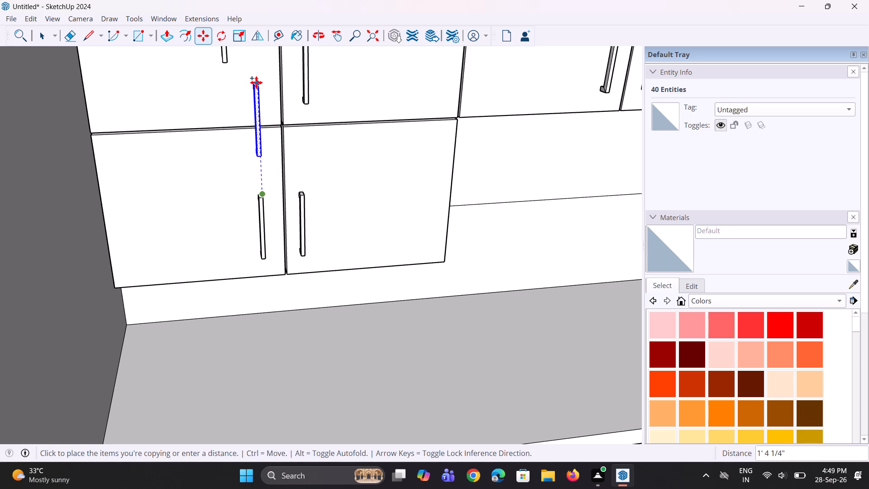
scroll(264, 124, "down", 3)
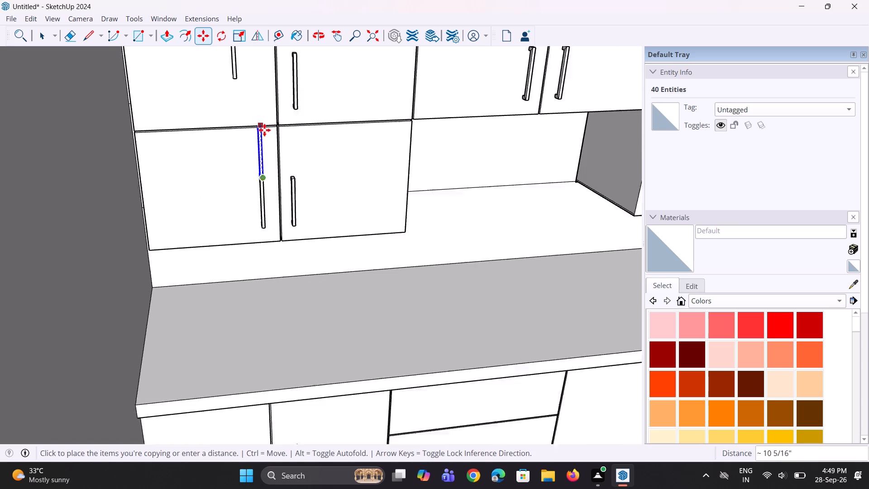
scroll(264, 130, "down", 7)
scroll(262, 106, "up", 8)
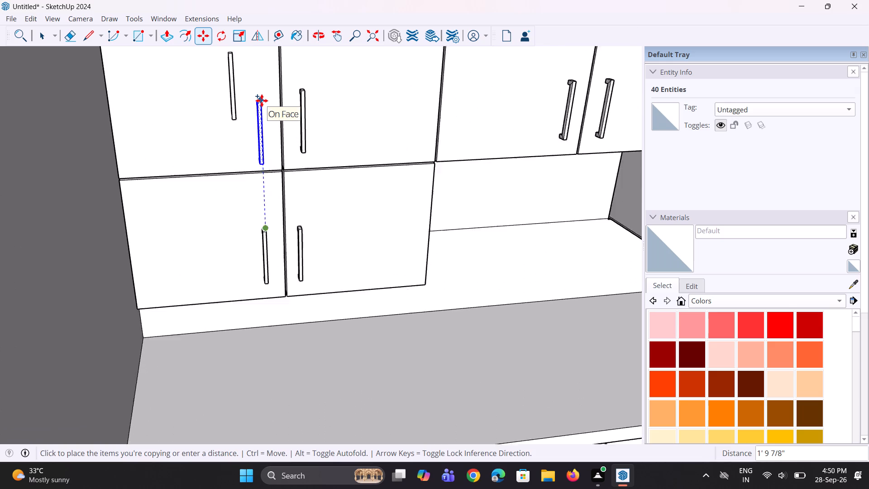
scroll(262, 101, "up", 3)
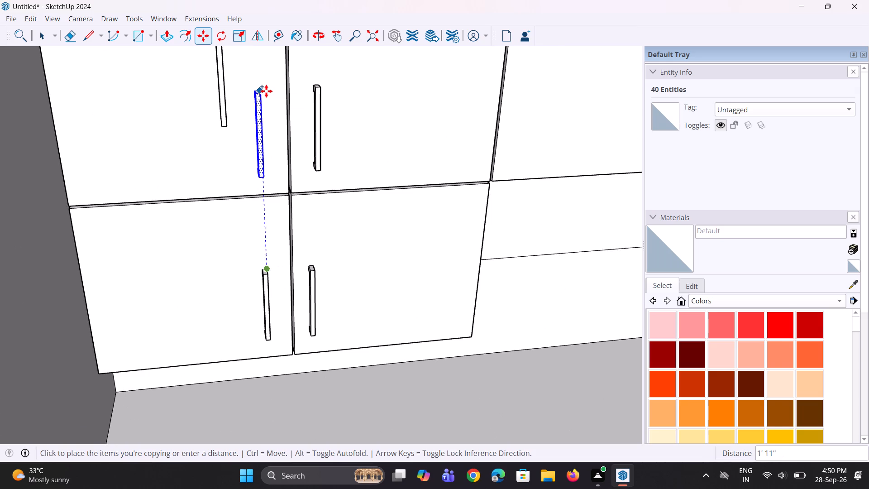
left_click(266, 91)
key("space")
key("space")
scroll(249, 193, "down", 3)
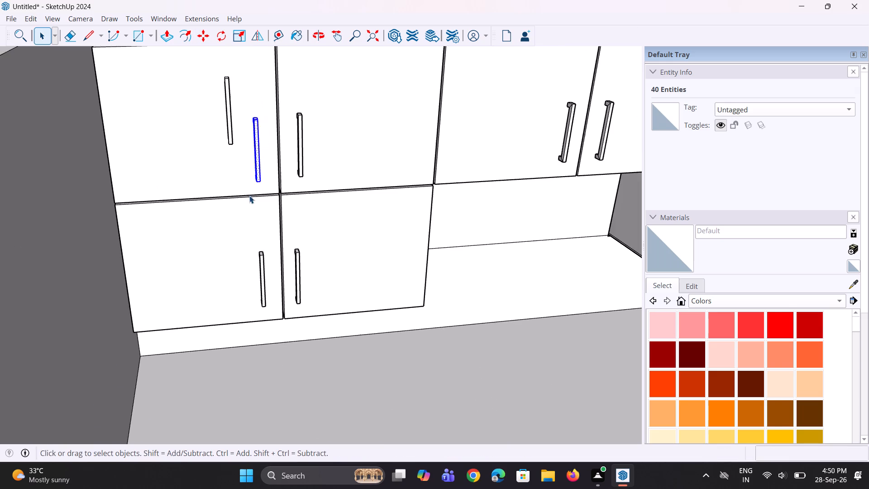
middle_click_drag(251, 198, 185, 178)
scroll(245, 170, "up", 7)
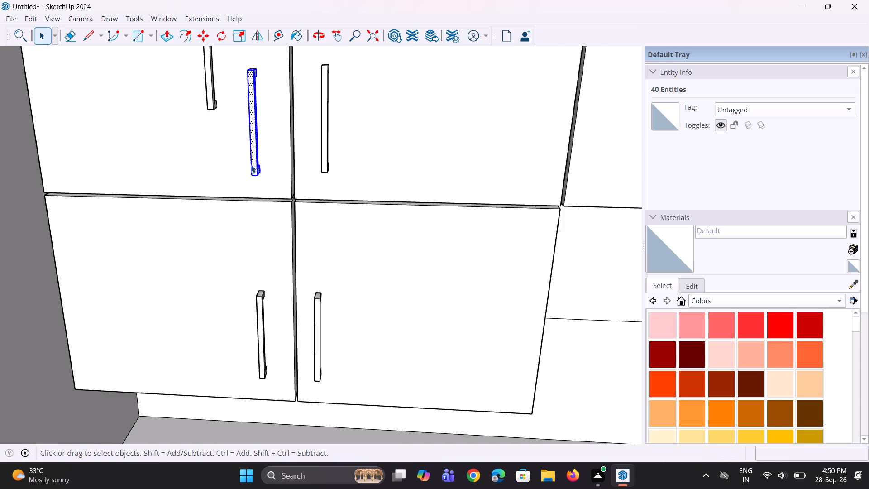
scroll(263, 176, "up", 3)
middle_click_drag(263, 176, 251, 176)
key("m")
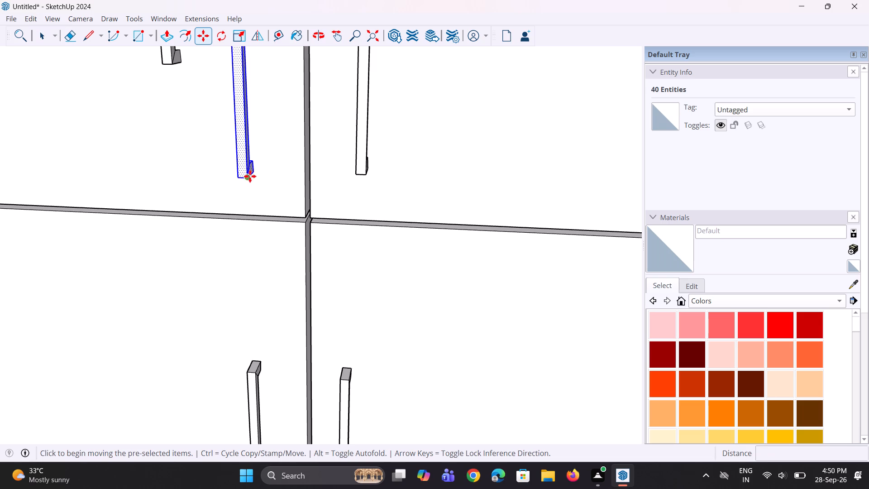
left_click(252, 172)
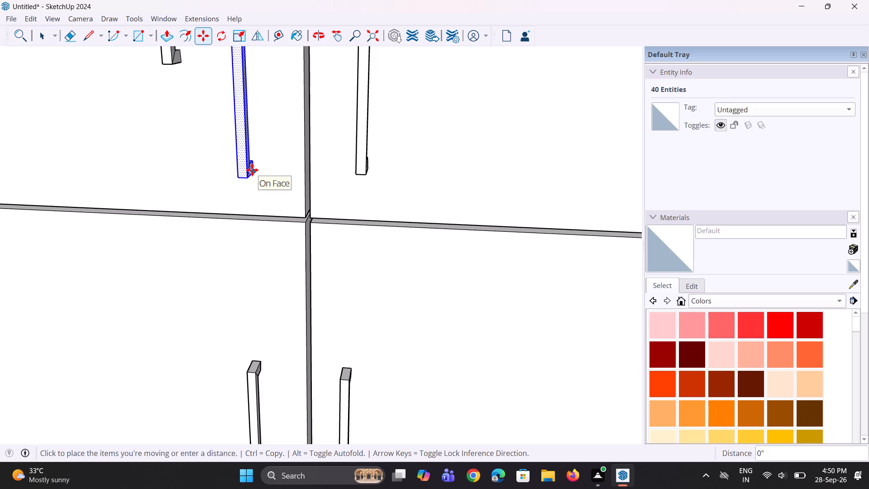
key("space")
Delete the old handle on the upper row's first door, the one set higher and farther from the second door.
scroll(267, 221, "down", 6)
middle_click_drag(267, 213, 323, 209)
scroll(302, 228, "down", 6)
key("space")
key("space")
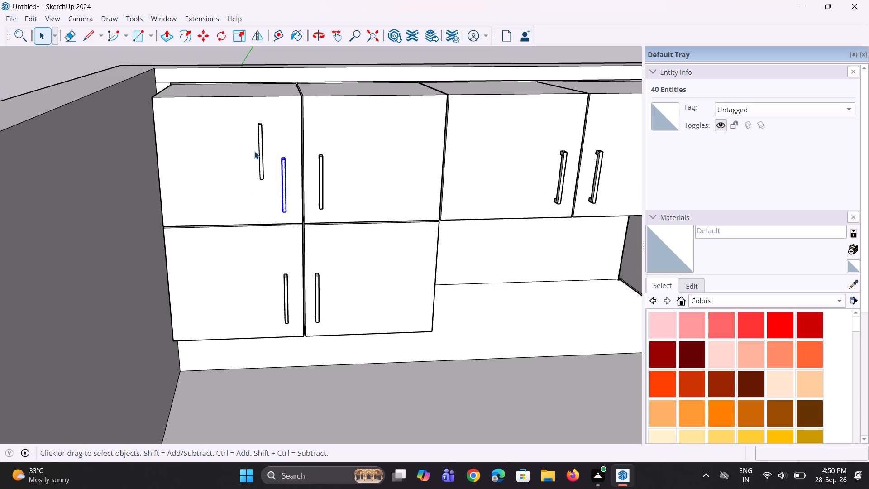
left_click(260, 158)
key("Delete")
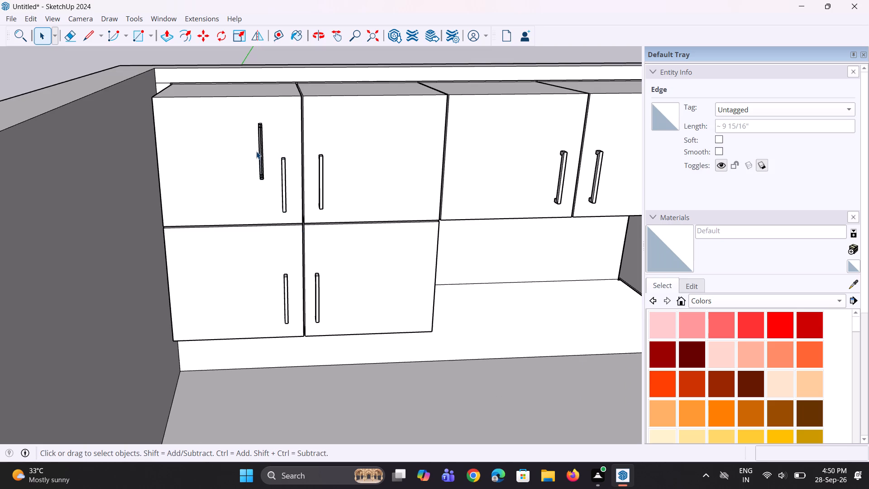
left_click_drag(245, 111, 271, 186)
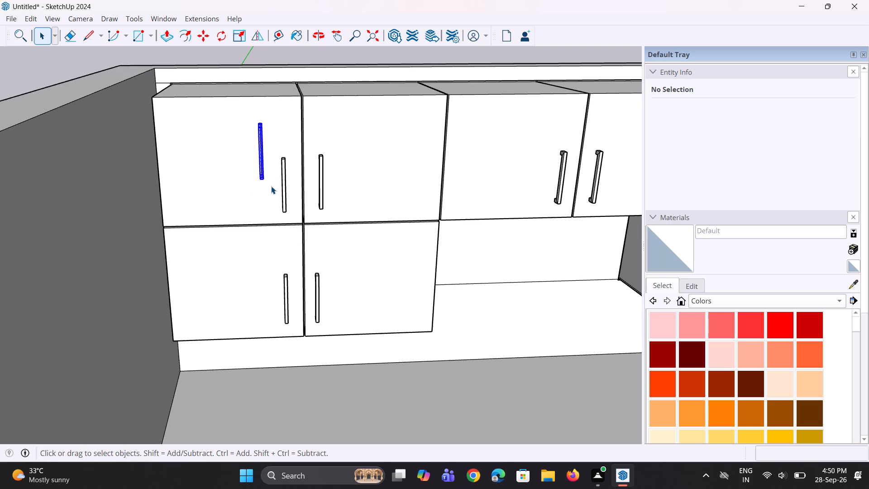
key("Delete")
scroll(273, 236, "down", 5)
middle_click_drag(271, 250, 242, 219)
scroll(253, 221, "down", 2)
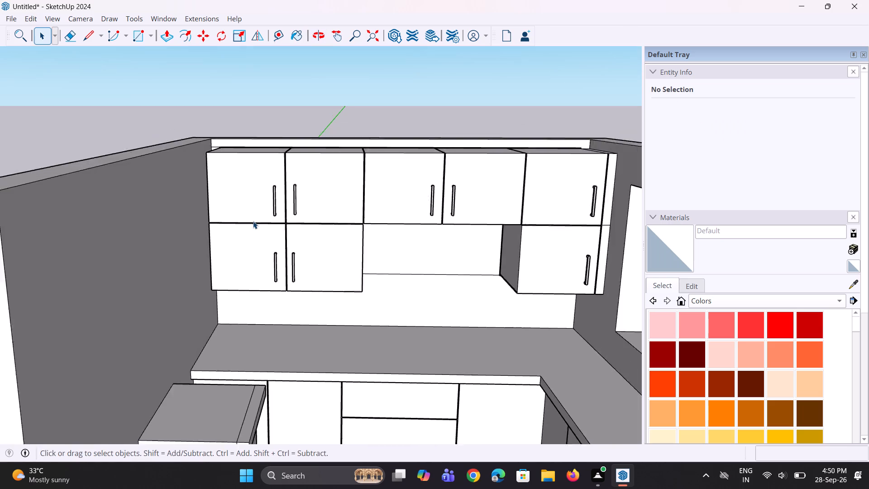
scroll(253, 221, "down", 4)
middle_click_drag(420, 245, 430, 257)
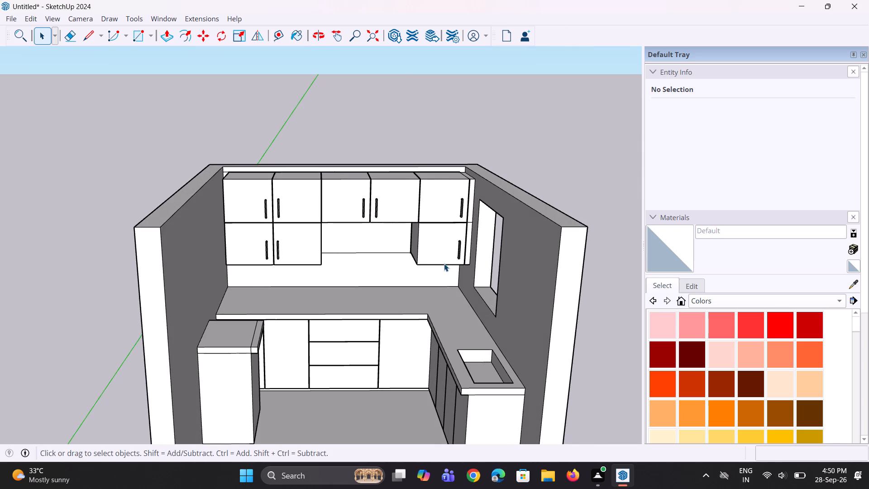
Draw a handle path on the first back-wall base door: 3" out, about 1' 5 11/16" down, and 3" back to the door.
scroll(327, 346, "down", 1)
middle_click_drag(327, 346, 253, 327)
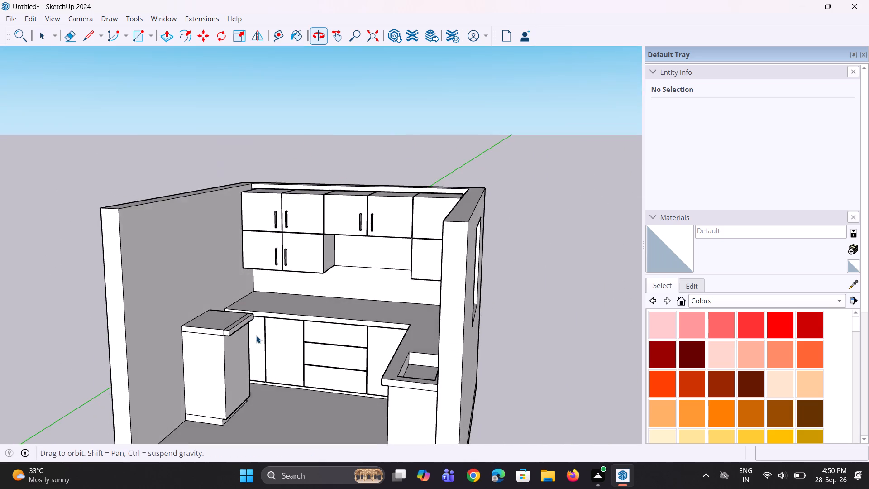
scroll(256, 336, "up", 8)
middle_click_drag(271, 349, 227, 369)
scroll(261, 359, "up", 4)
middle_click_drag(265, 354, 247, 357)
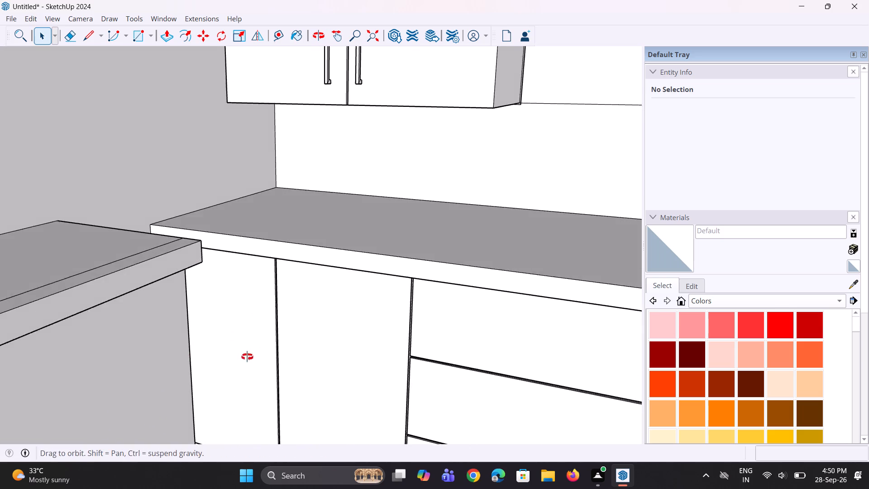
middle_click_drag(247, 357, 198, 366)
scroll(226, 332, "up", 2)
key("l")
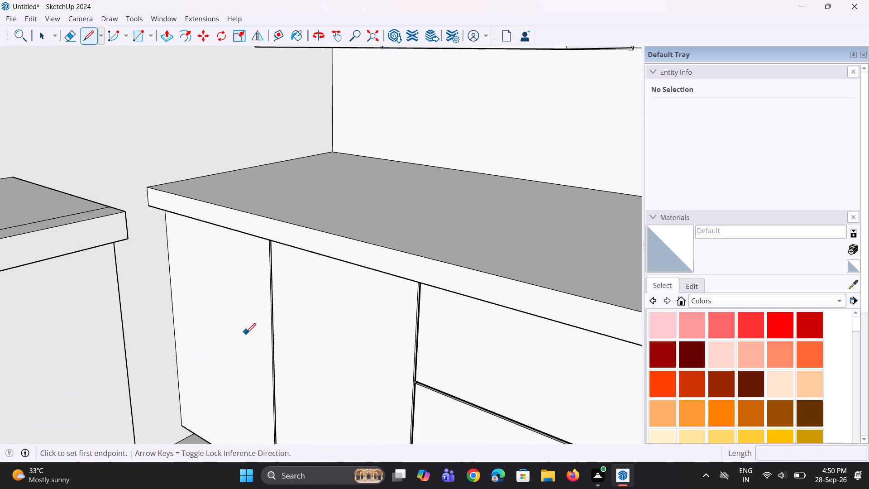
middle_click_drag(246, 333, 213, 326)
left_click(241, 280)
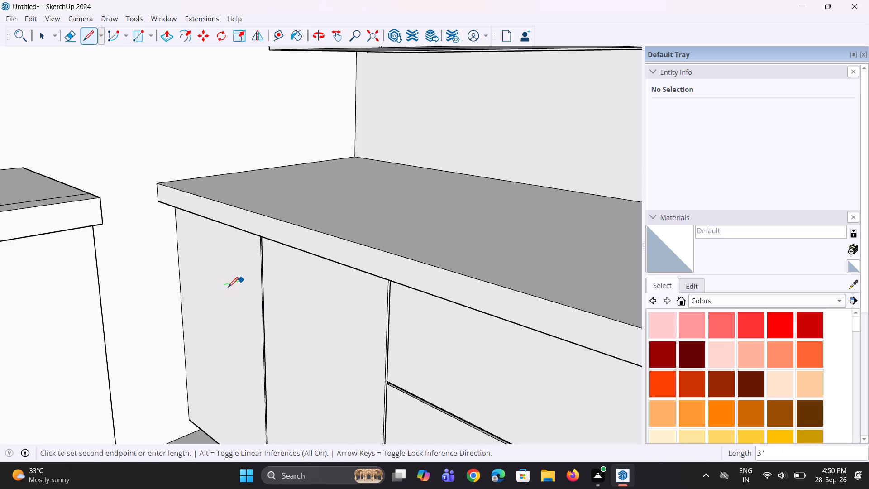
left_click(228, 288)
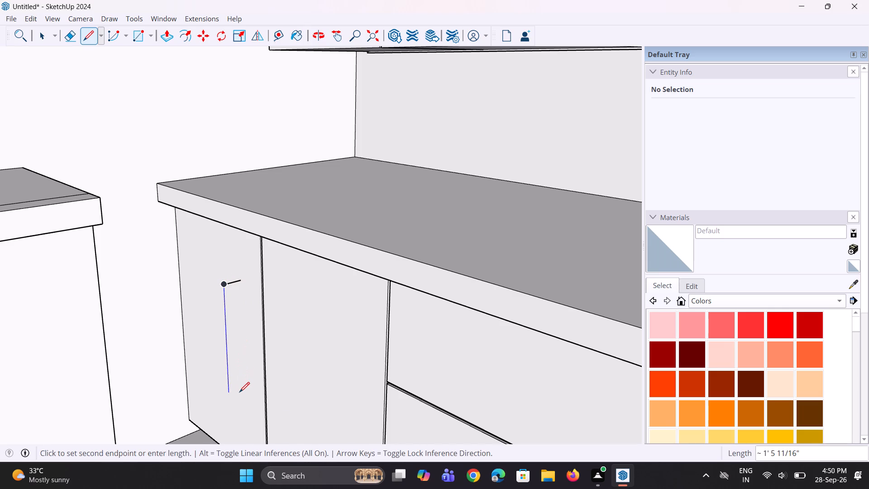
left_click(239, 392)
left_click(251, 386)
key("space")
key("space")
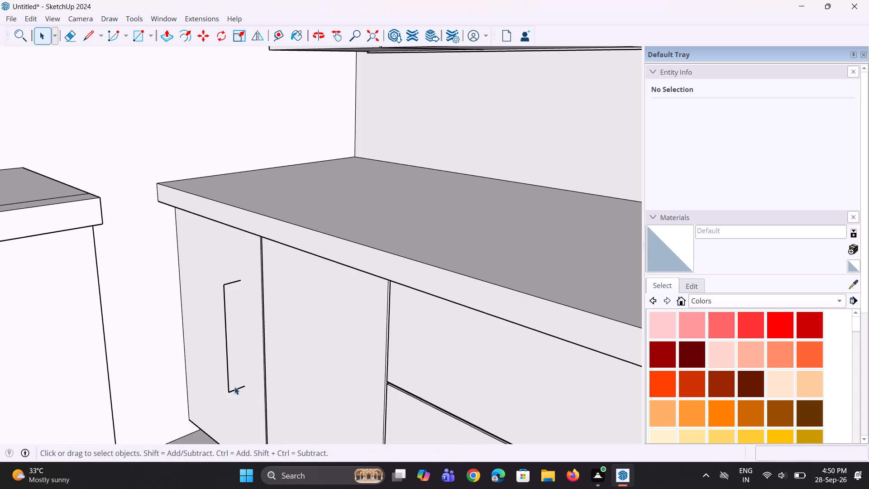
Draw a small rectangle about 1 1/2" tall on the door face around the upper end of the handle path.
middle_click_drag(236, 387, 320, 383)
scroll(274, 308, "up", 1)
key("r")
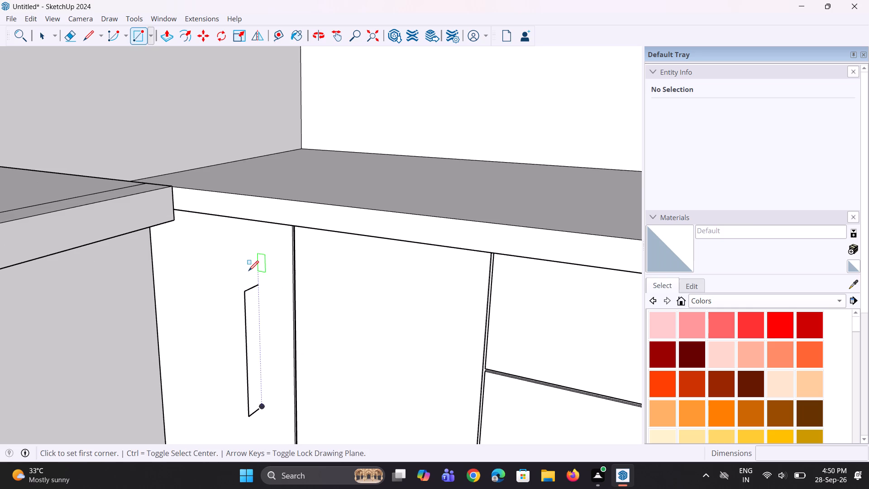
middle_click_drag(244, 320, 258, 325)
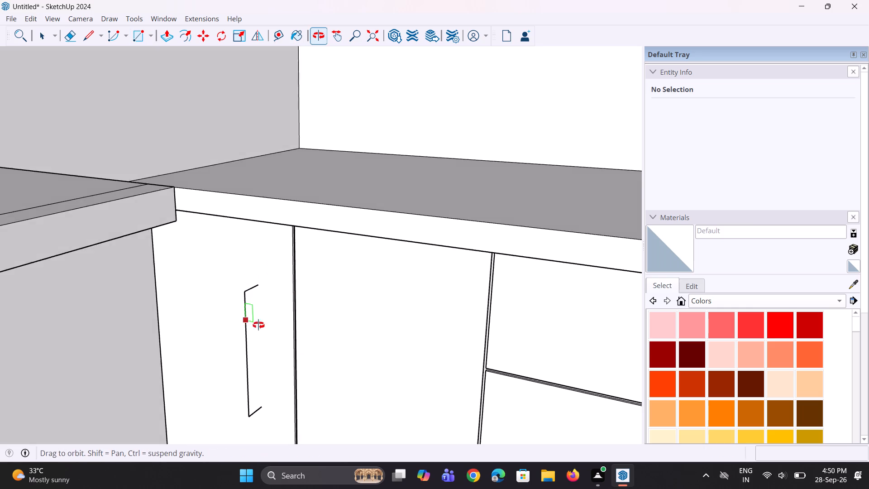
middle_click_drag(258, 325, 291, 326)
scroll(223, 288, "up", 7)
left_click_drag(261, 278, 276, 302)
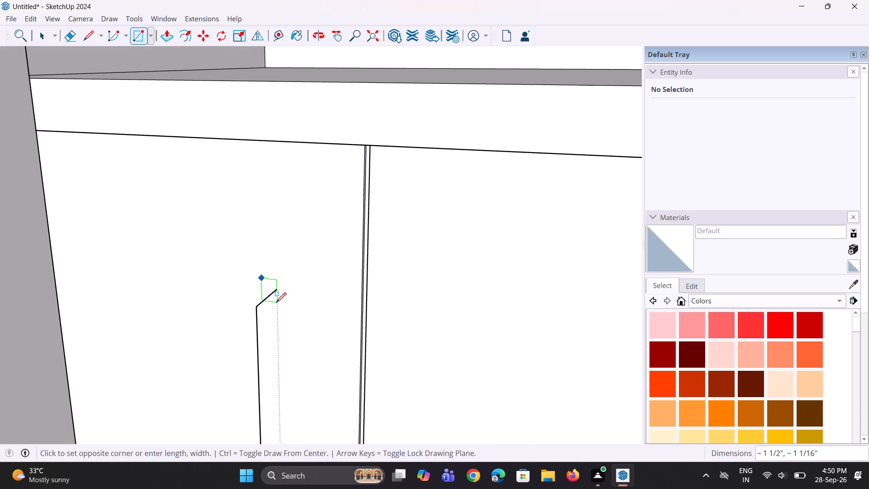
left_click_drag(276, 302, 292, 305)
middle_click_drag(288, 307, 301, 314)
key("space")
key("space")
scroll(285, 305, "up", 4)
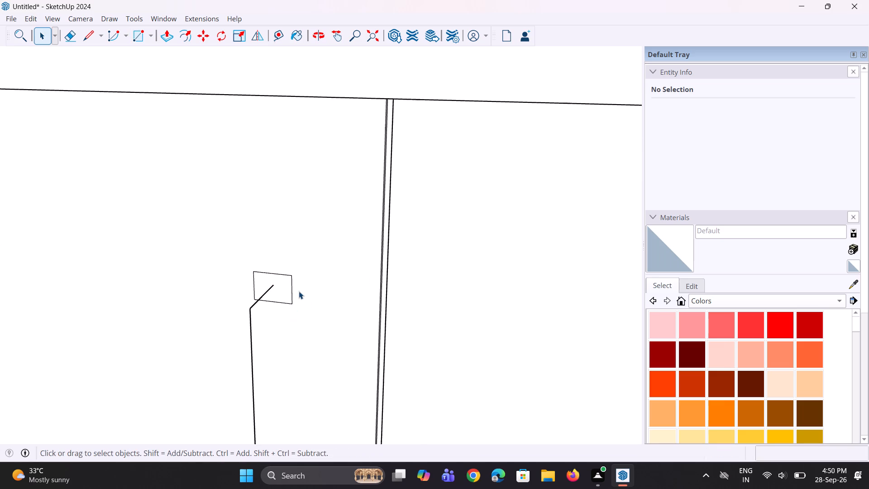
Narrow the rectangle to 1 1/8" by moving its side edge nearest the second door inward 1/2" and the opposite one 3/8".
scroll(299, 291, "up", 2)
left_click(289, 277)
key("m")
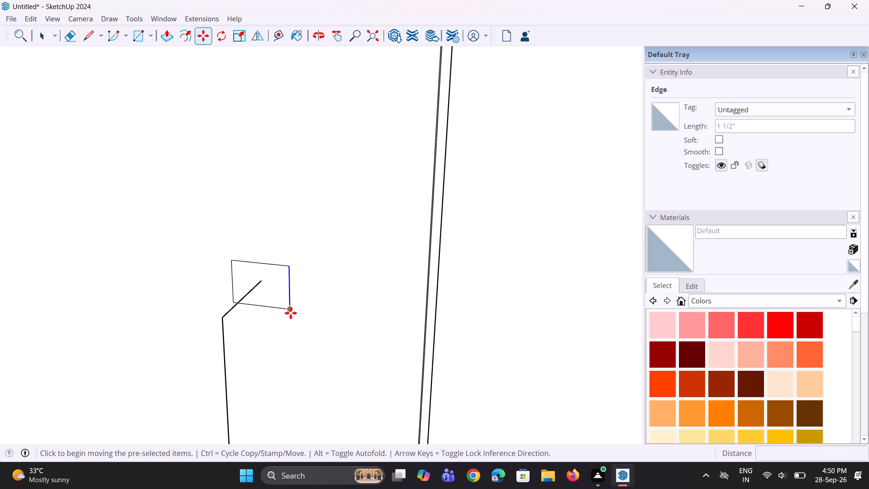
left_click(291, 313)
left_click(276, 306)
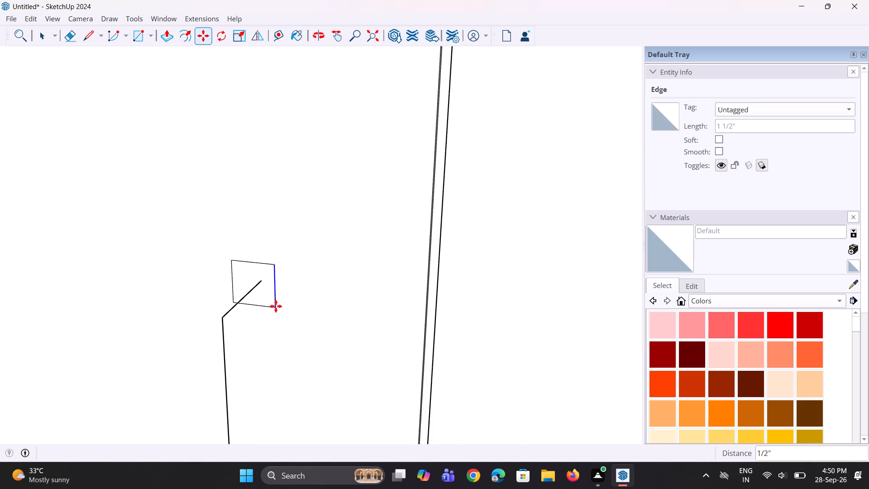
key("space")
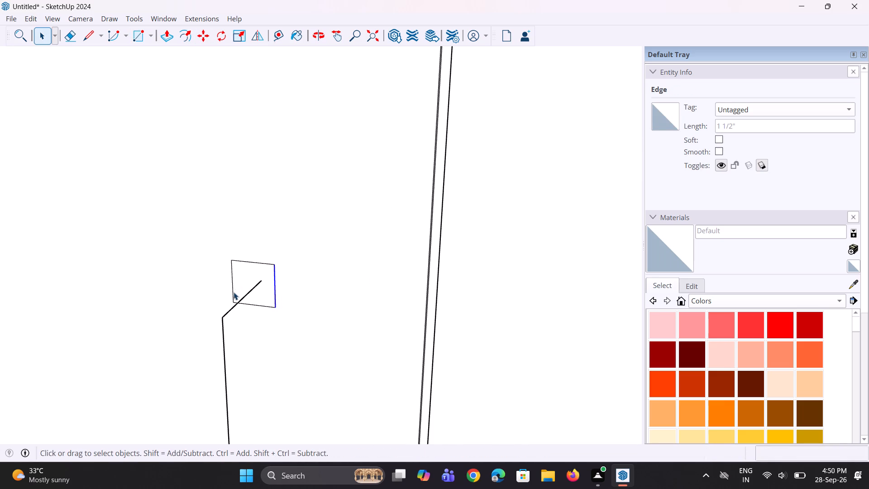
left_click(234, 292)
key("m")
left_click(234, 305)
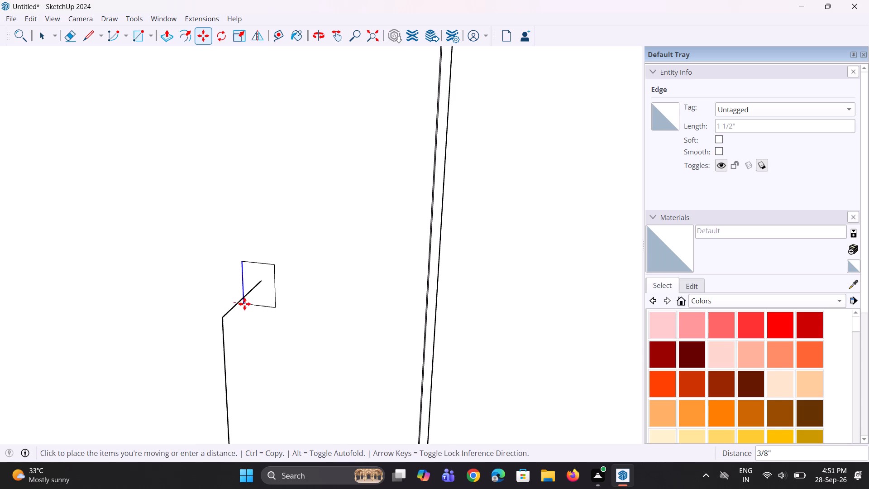
left_click(244, 304)
key("space")
key("space")
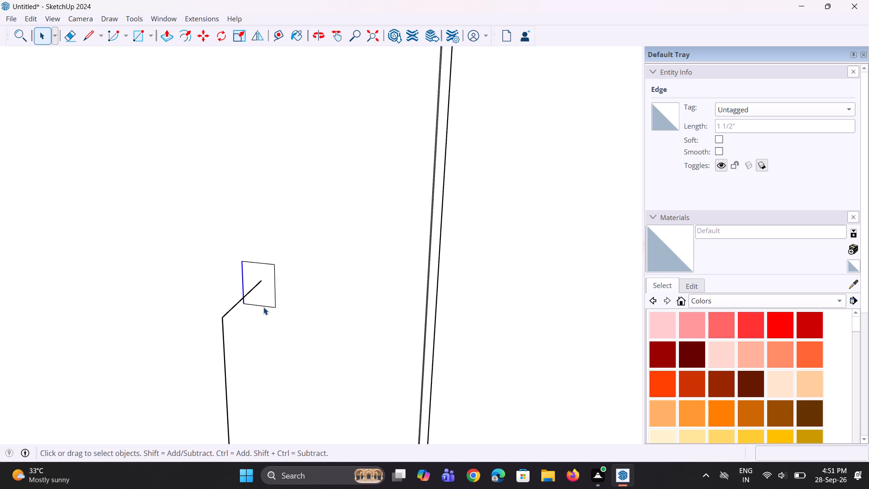
Reduce the rectangle's height to about 3/4" by moving its bottom edge up 7/16" and its top edge down about 3/8".
left_click(263, 307)
key("m")
left_click(272, 307)
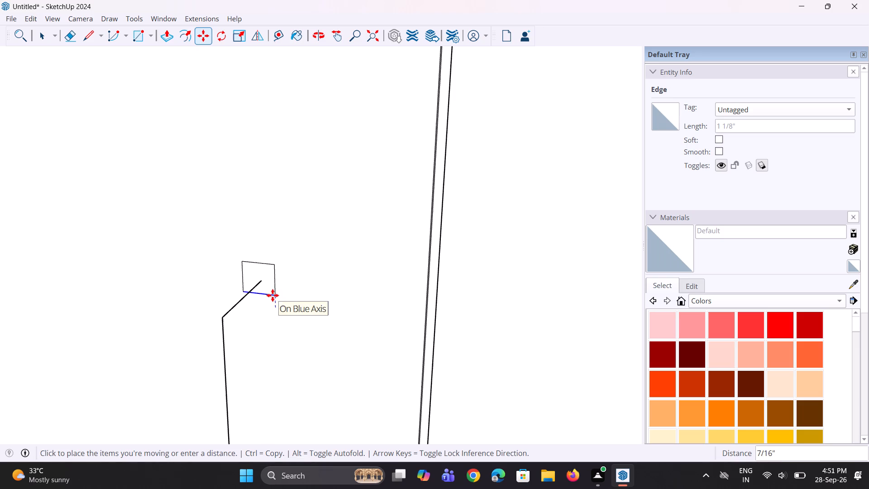
left_click(272, 295)
key("space")
key("space")
left_click(269, 264)
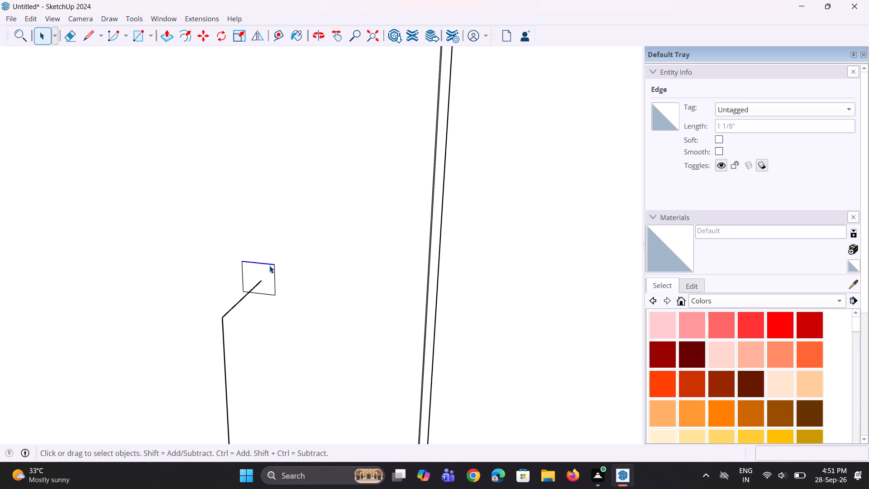
key("m")
left_click(272, 266)
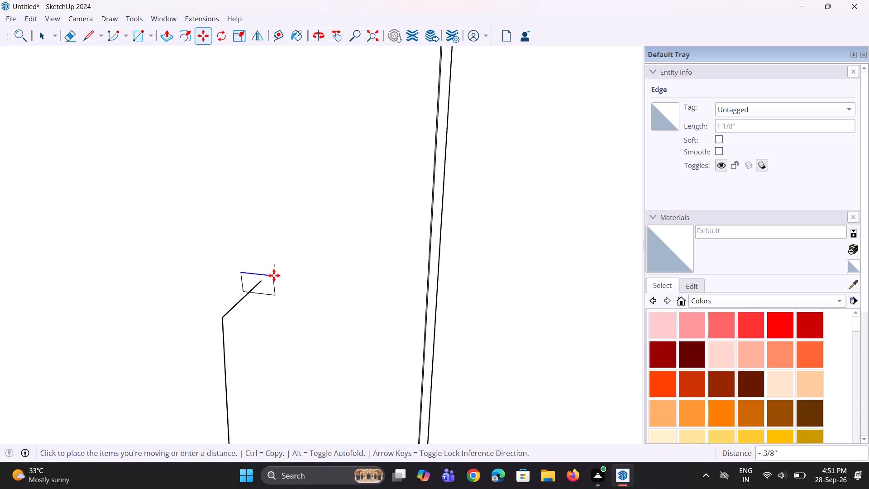
left_click(275, 273)
key("space")
key("space")
middle_click_drag(267, 299, 273, 295)
scroll(273, 295, "up", 1)
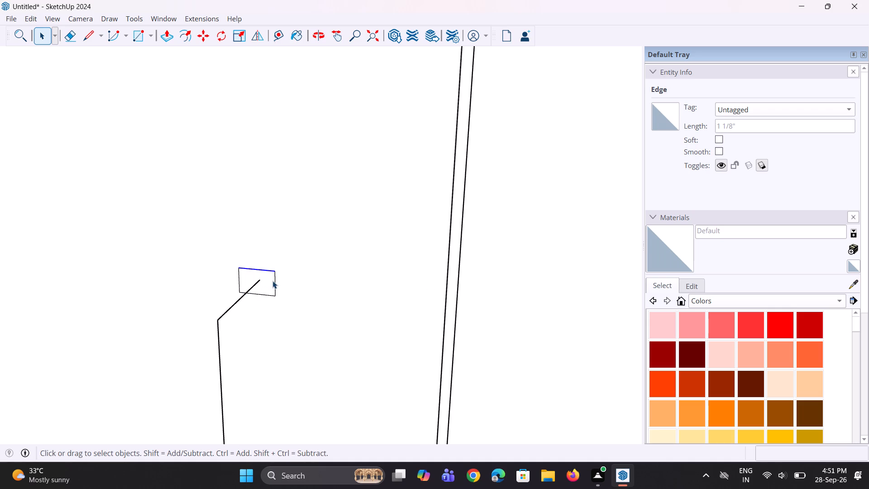
Move both side edges of the rectangle slightly inward, the one farther from the second door by about 1/16", to form a near-square profile.
left_click(274, 281)
key("m")
left_click(274, 293)
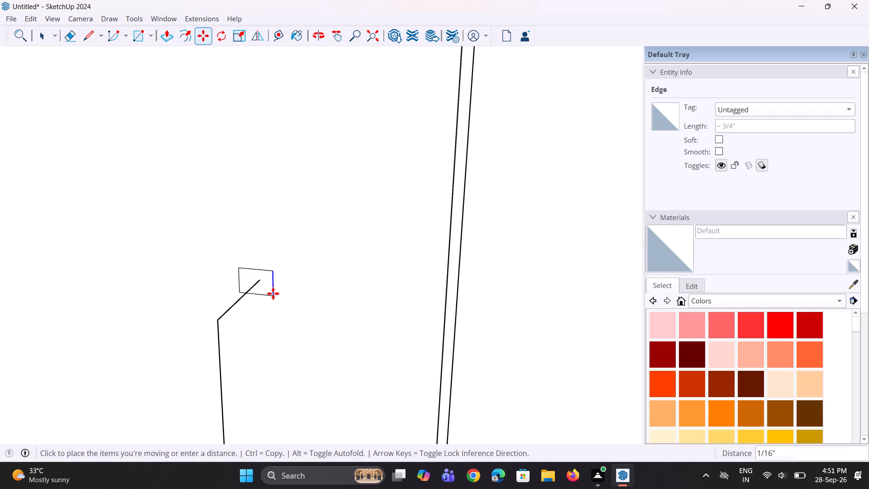
left_click(268, 292)
key("space")
key("space")
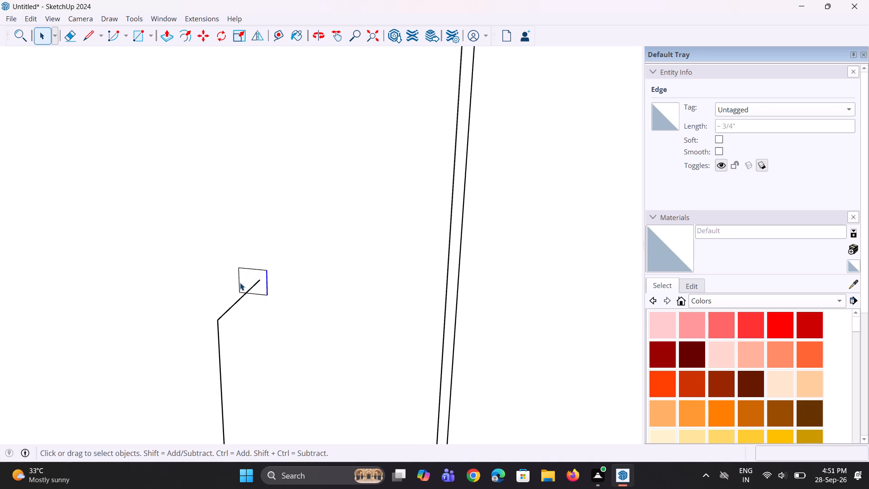
left_click(240, 283)
scroll(246, 302, "up", 2)
key("m")
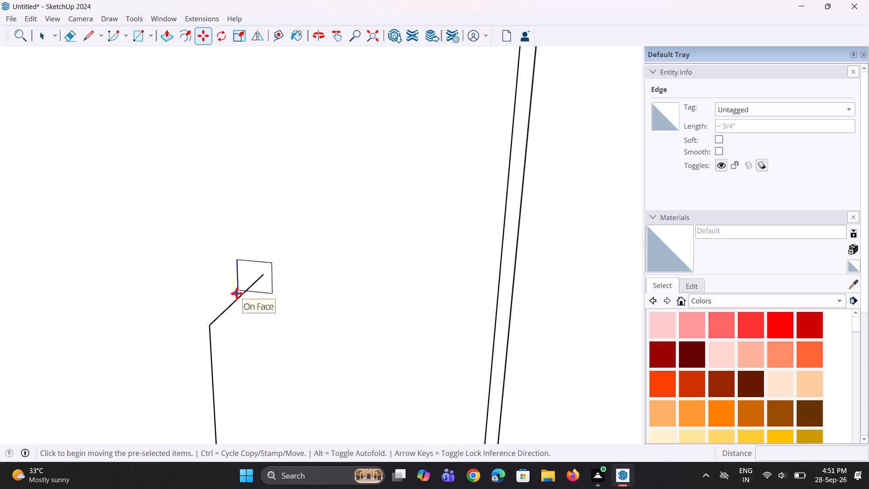
left_click(237, 292)
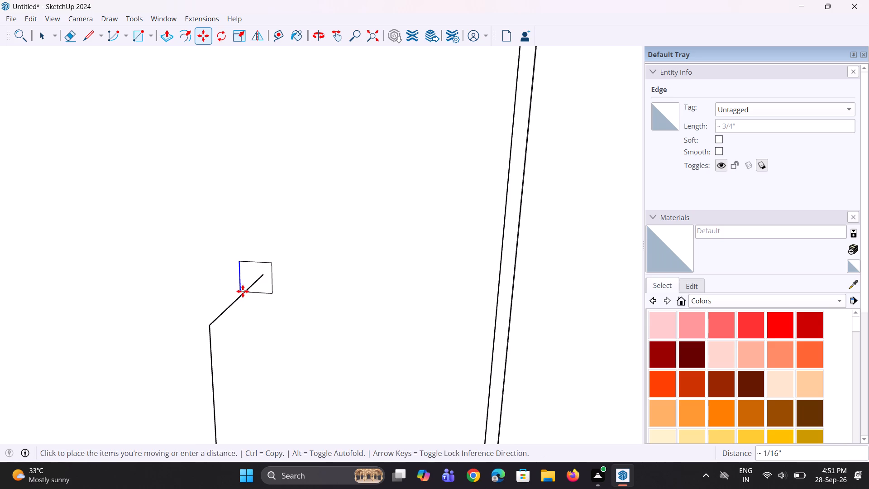
left_click(243, 291)
key("space")
key("space")
Widen the profile by moving its side edge nearest the second base door outward 1/16".
middle_click_drag(246, 290, 325, 288)
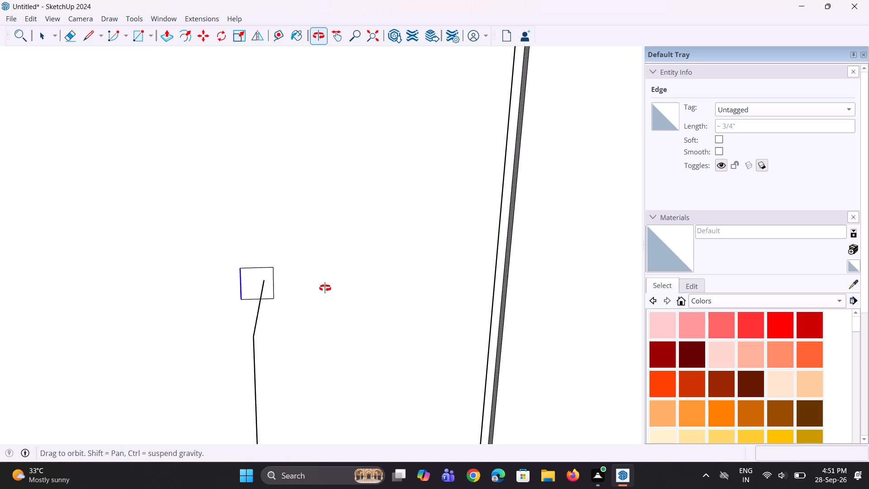
middle_click_drag(325, 288, 340, 279)
middle_click_drag(249, 283, 249, 246)
scroll(269, 300, "up", 3)
middle_click_drag(271, 302, 269, 301)
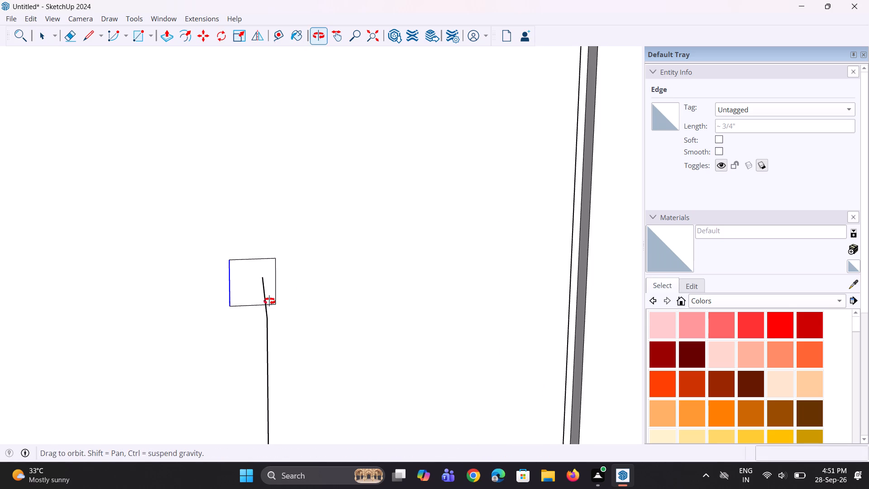
middle_click_drag(269, 301, 241, 283)
scroll(272, 292, "down", 20)
scroll(272, 292, "down", 1)
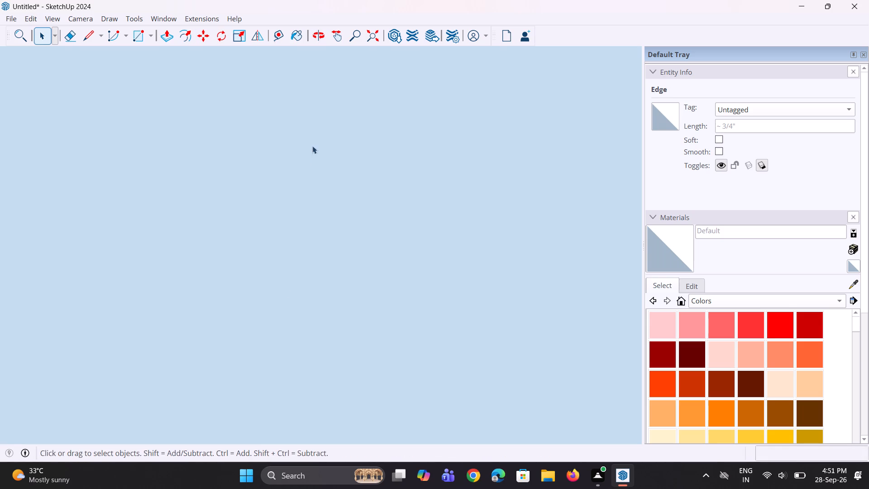
left_click(376, 38)
scroll(329, 234, "up", 2)
middle_click_drag(355, 270, 325, 296)
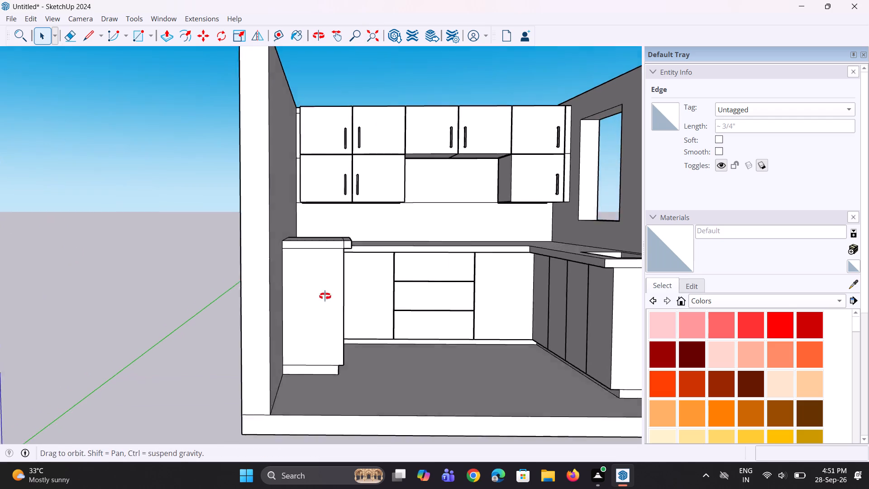
middle_click_drag(325, 296, 317, 303)
scroll(339, 249, "up", 3)
middle_click_drag(330, 297, 245, 316)
scroll(303, 285, "up", 5)
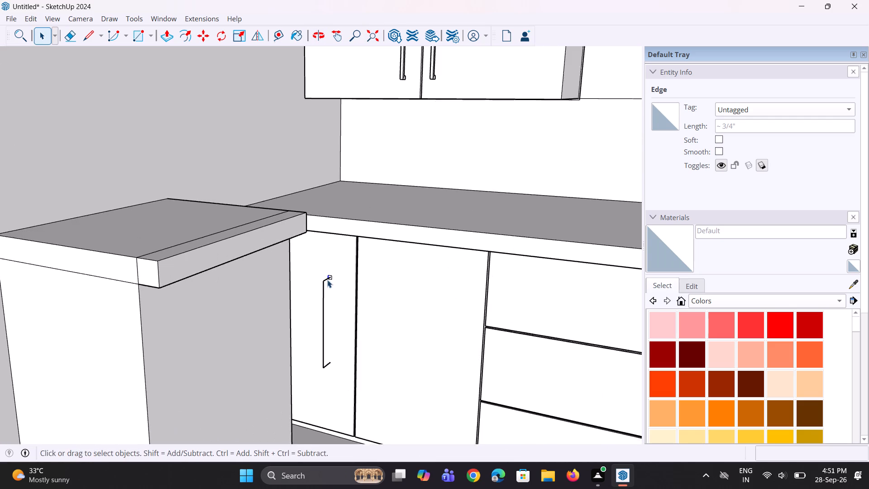
scroll(327, 280, "up", 3)
middle_click_drag(325, 279, 338, 269)
scroll(326, 285, "up", 13)
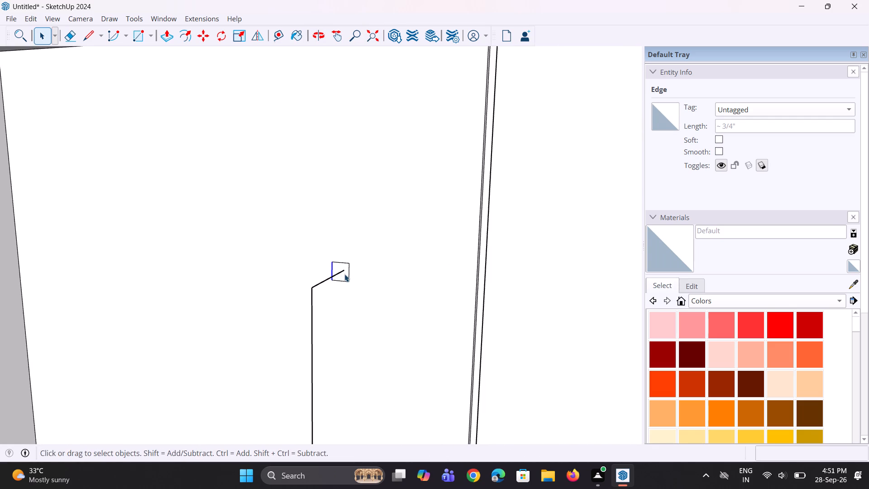
scroll(344, 278, "up", 1)
left_click(350, 278)
scroll(347, 287, "up", 6)
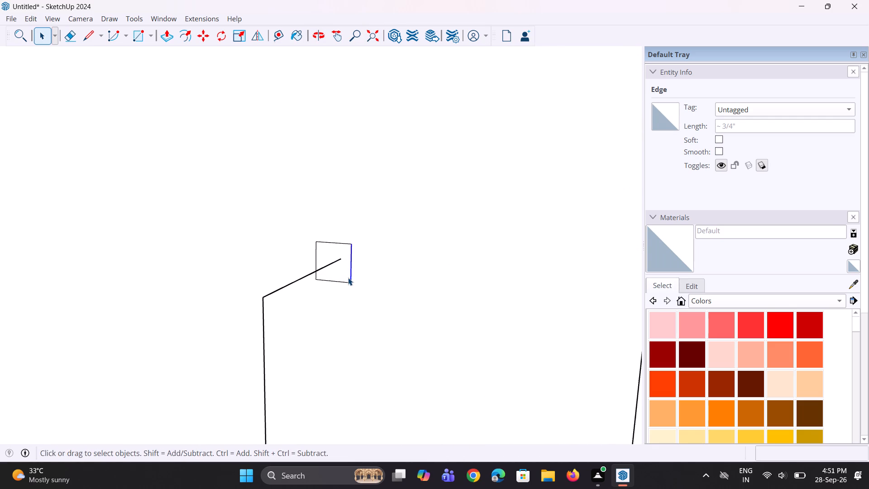
key("m")
left_click(347, 281)
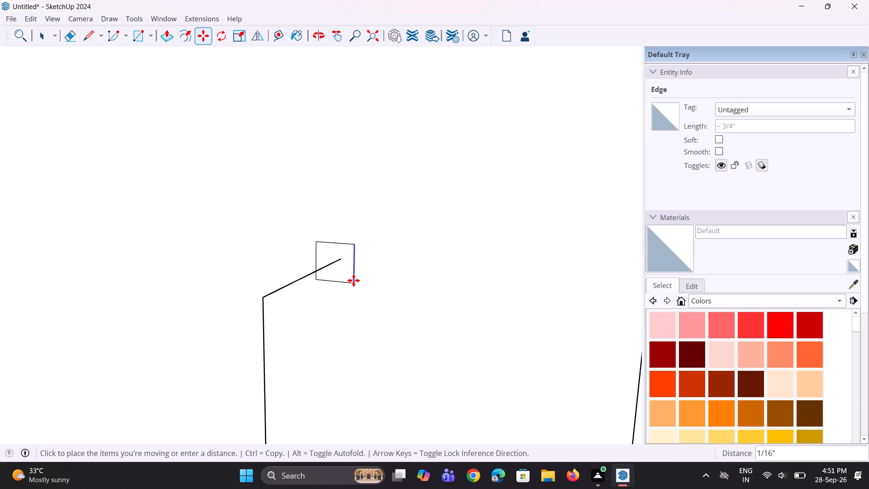
left_click(353, 280)
key("space")
key("space")
Extrude the square profile along the three-edge handle path with Follow Me to form the bar handle on the first base door.
left_click(309, 273)
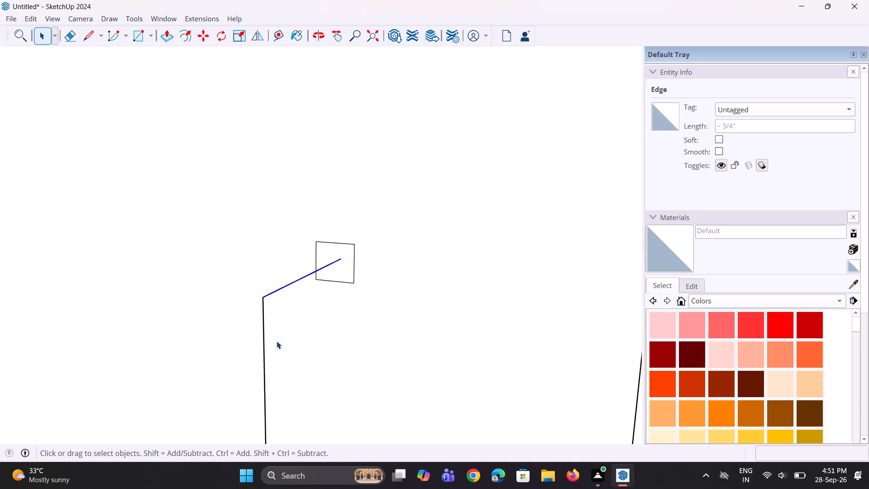
left_click(265, 350, "ctrl")
scroll(282, 287, "down", 8)
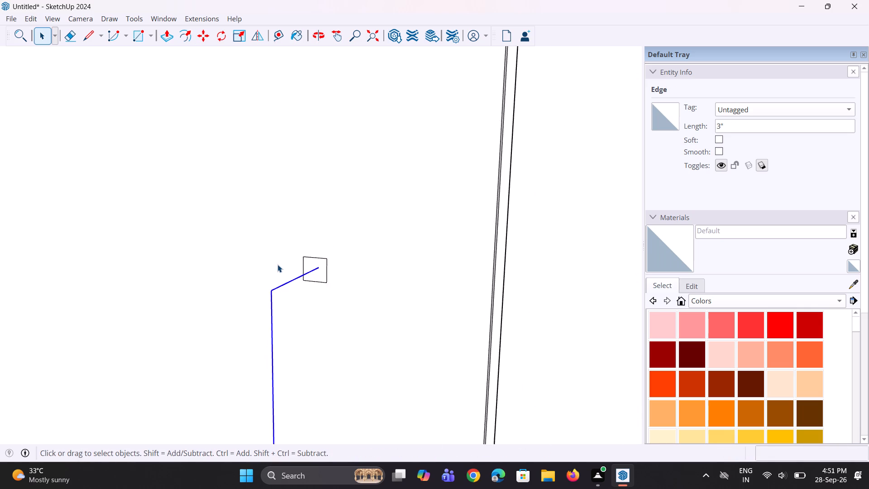
scroll(277, 264, "down", 8)
scroll(255, 313, "down", 4)
scroll(286, 412, "up", 7)
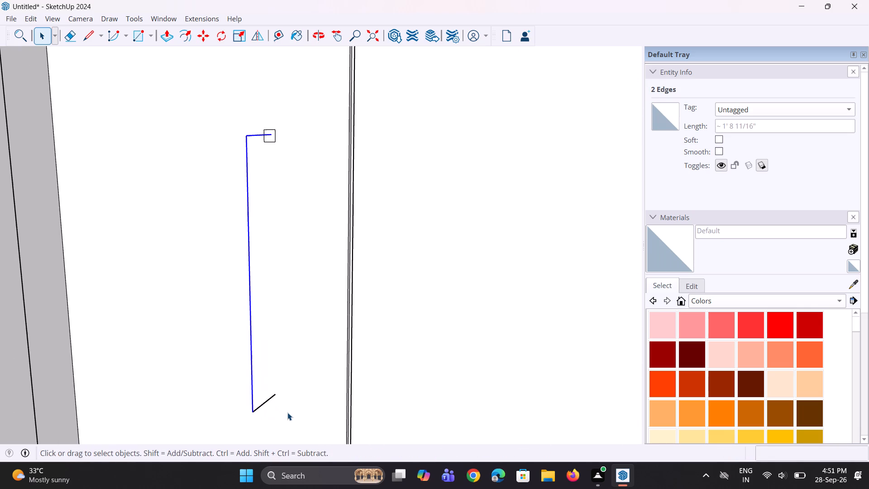
left_click(267, 400, "ctrl")
scroll(238, 374, "down", 4)
scroll(250, 336, "down", 4)
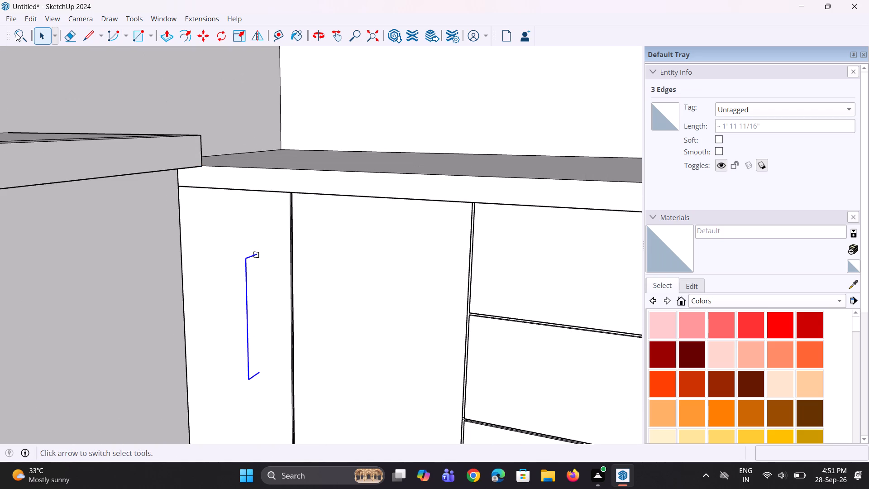
left_click(15, 34)
key("f")
key("o")
key("l")
key("l")
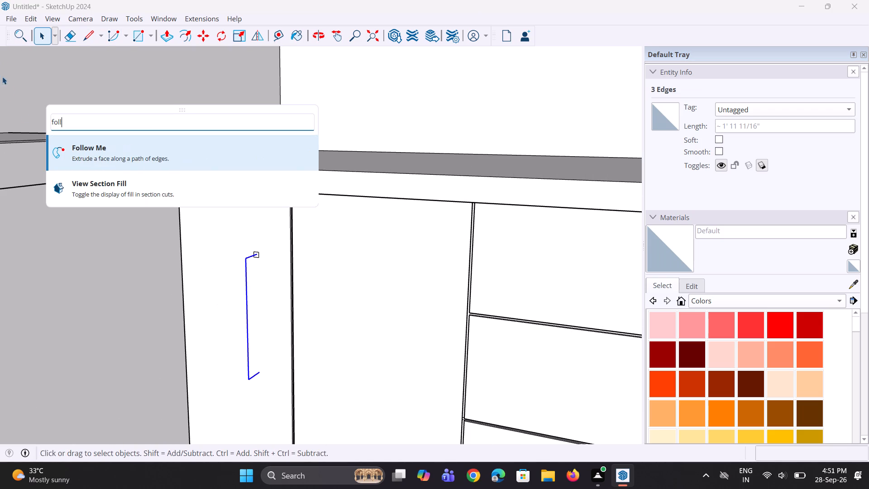
left_click(114, 162)
scroll(234, 265, "up", 9)
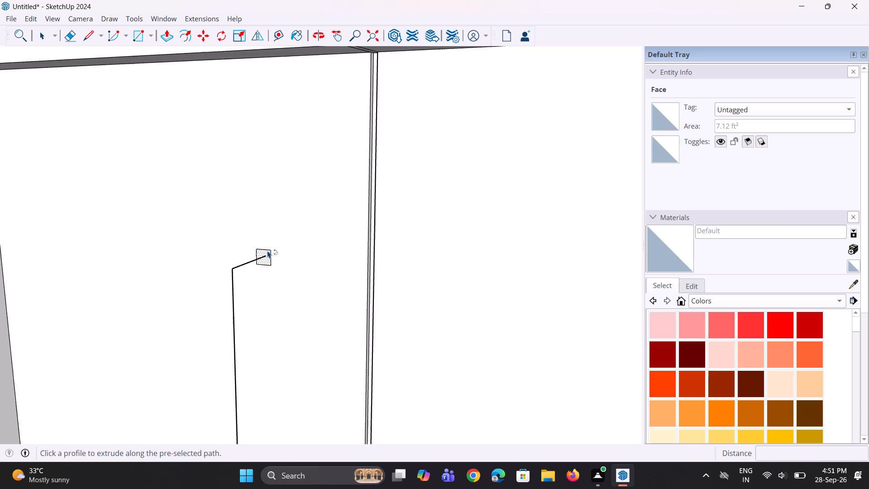
scroll(267, 250, "up", 2)
left_click(269, 260)
scroll(226, 257, "down", 10)
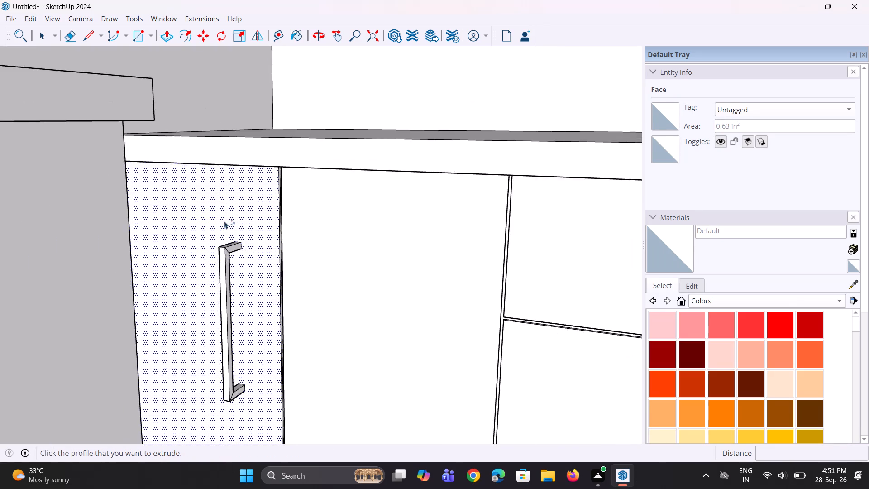
scroll(224, 221, "down", 6)
middle_click_drag(239, 281, 274, 302)
key("space")
key("space")
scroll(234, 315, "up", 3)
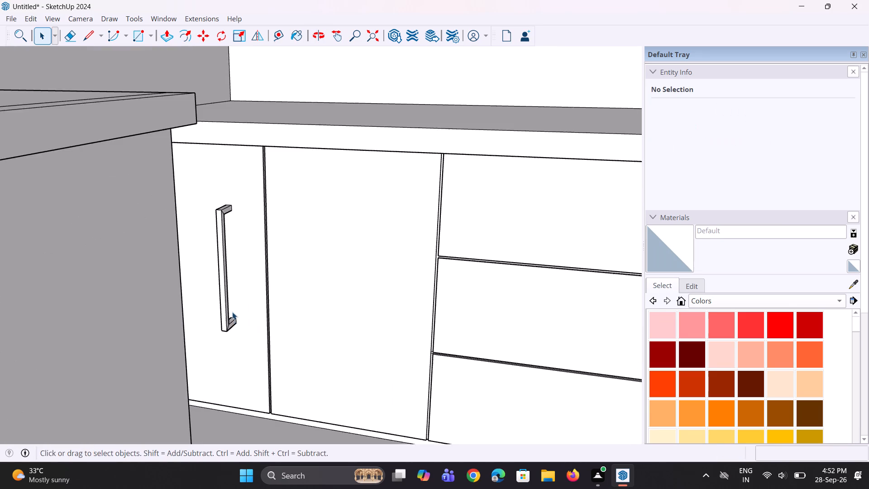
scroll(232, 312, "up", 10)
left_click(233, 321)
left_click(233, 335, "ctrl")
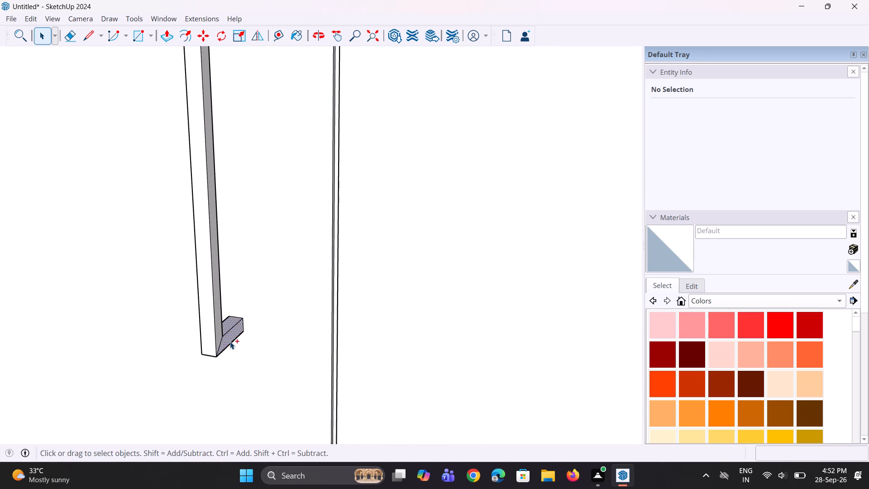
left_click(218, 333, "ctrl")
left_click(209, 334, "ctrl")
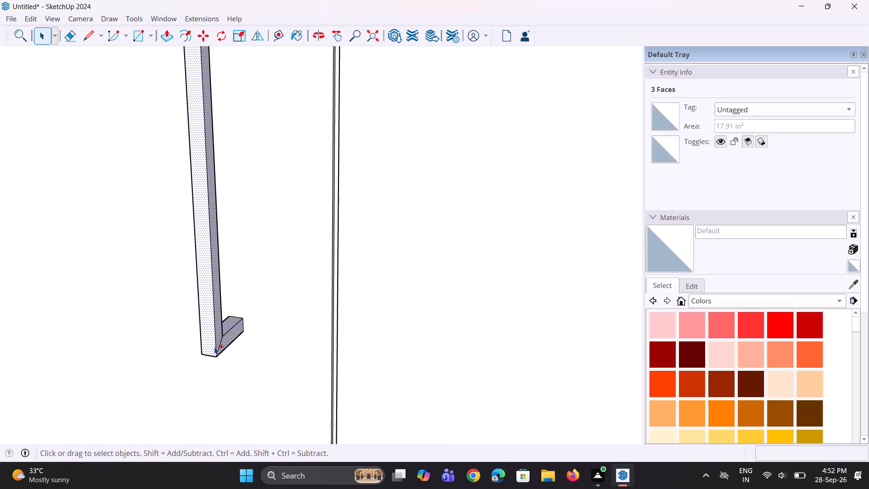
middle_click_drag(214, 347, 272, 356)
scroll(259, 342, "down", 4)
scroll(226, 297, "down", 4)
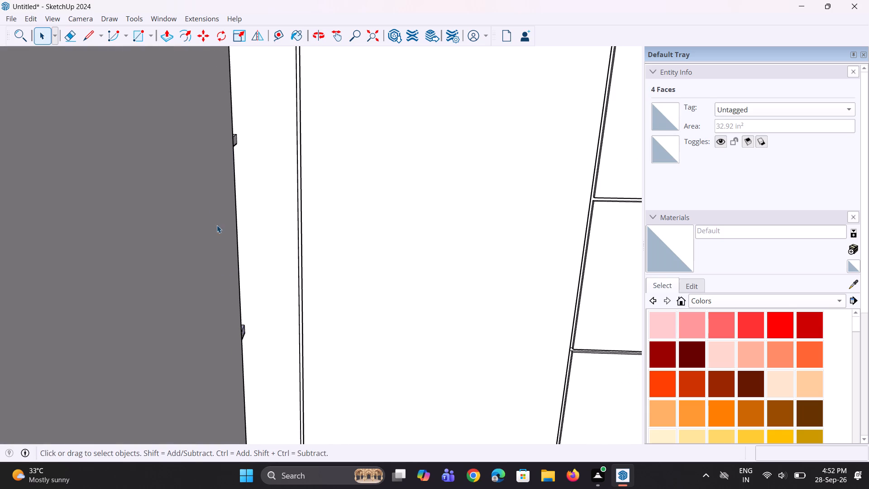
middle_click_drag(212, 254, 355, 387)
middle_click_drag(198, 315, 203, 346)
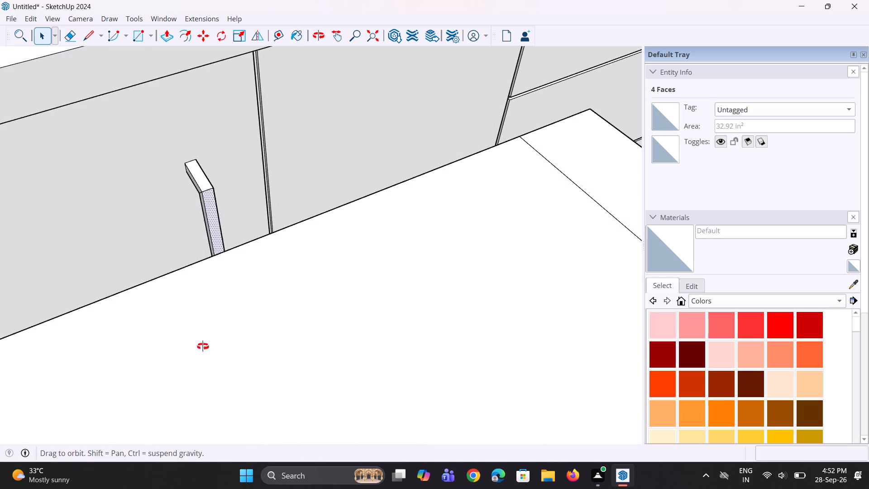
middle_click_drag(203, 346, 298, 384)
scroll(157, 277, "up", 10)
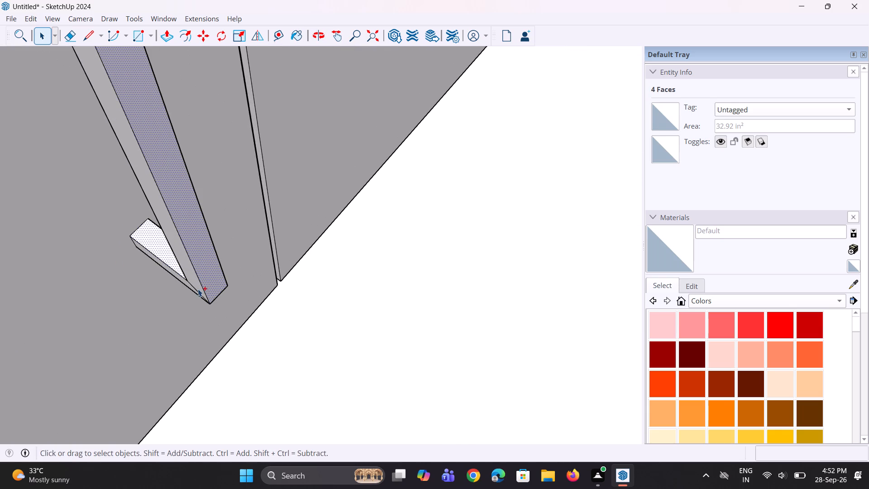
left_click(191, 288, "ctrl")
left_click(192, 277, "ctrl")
Select the lower leg's top, underside and side face away from the second door, plus the bar's matching side and front faces.
middle_click_drag(174, 274, 247, 197)
scroll(219, 279, "up", 4)
left_click(217, 266)
left_click(195, 234, "ctrl")
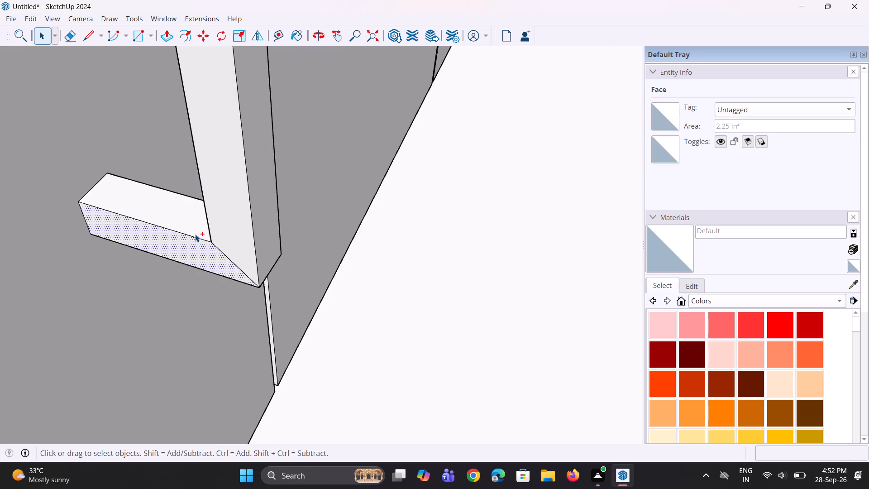
left_click(223, 241, "ctrl")
left_click(268, 224, "ctrl")
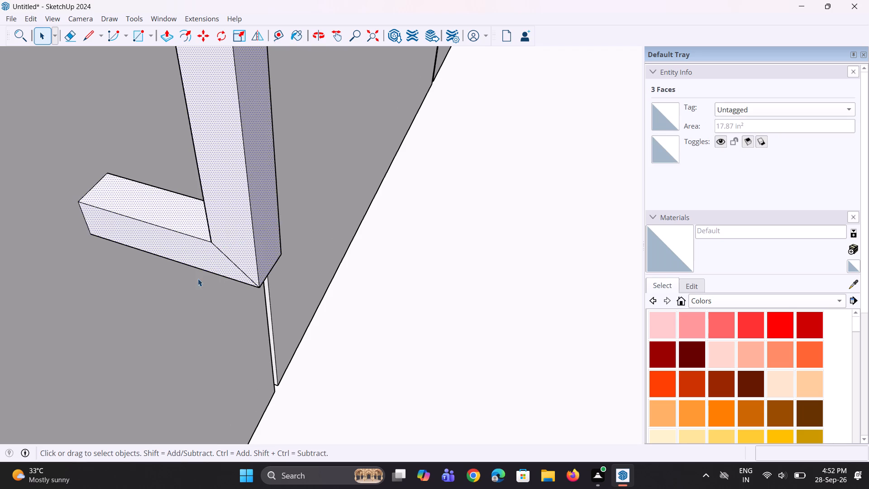
middle_click_drag(198, 279, 270, 96)
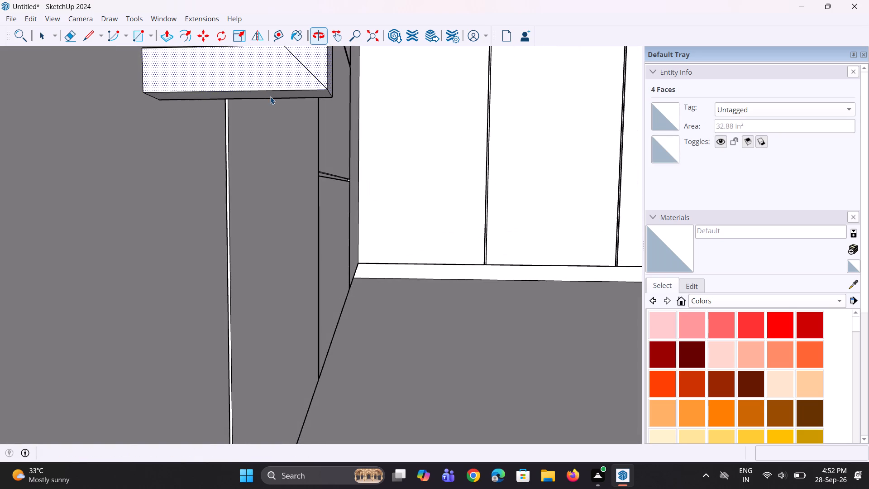
scroll(275, 100, "up", 5)
left_click(287, 92, "ctrl")
Add the lower leg's and the bar's side faces nearest the second base door to the handle selection.
scroll(277, 174, "down", 6)
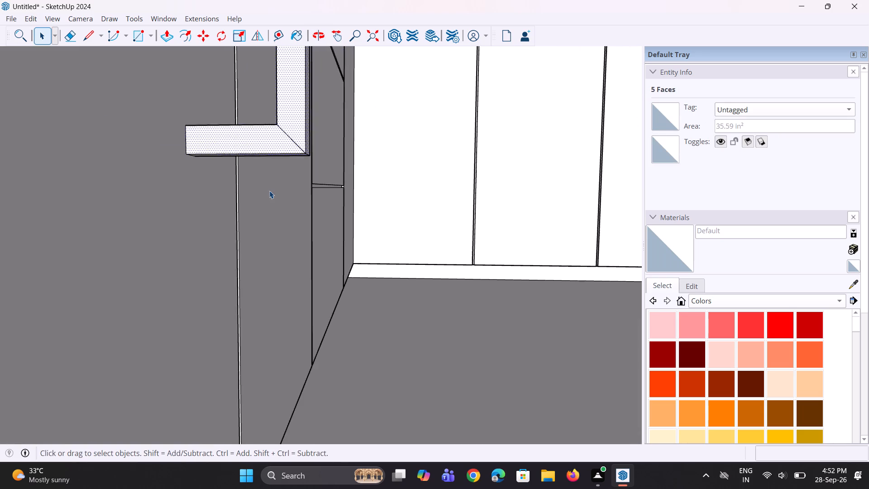
scroll(292, 140, "down", 20)
scroll(292, 140, "down", 2)
middle_click_drag(273, 173, 260, 185)
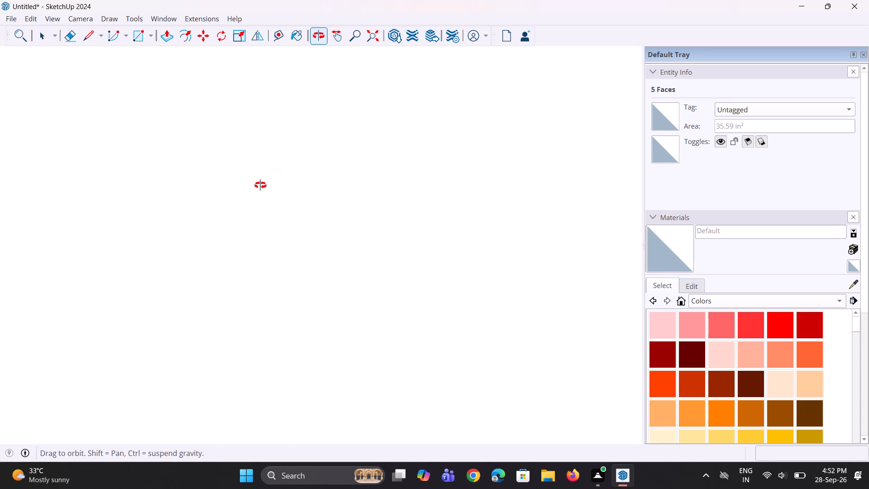
middle_click_drag(260, 185, 0, 197)
scroll(296, 206, "down", 20)
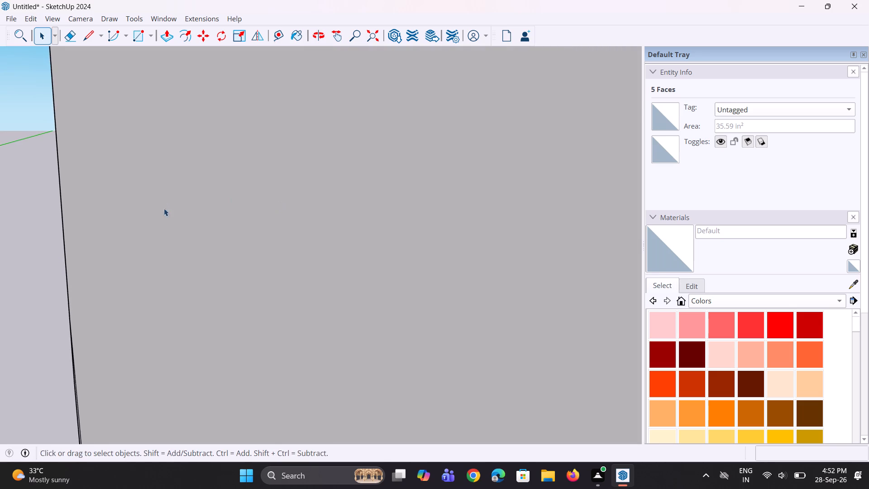
scroll(164, 208, "down", 20)
scroll(164, 208, "down", 16)
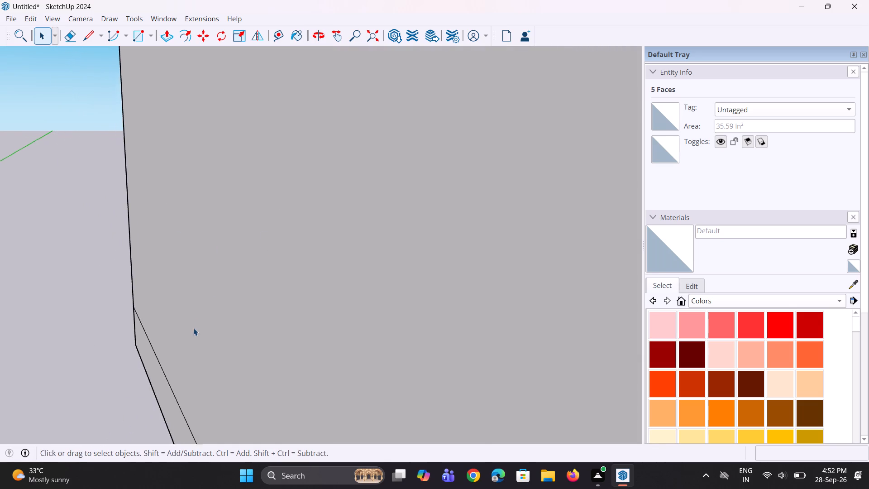
scroll(193, 328, "down", 20)
middle_click_drag(266, 316, 113, 316)
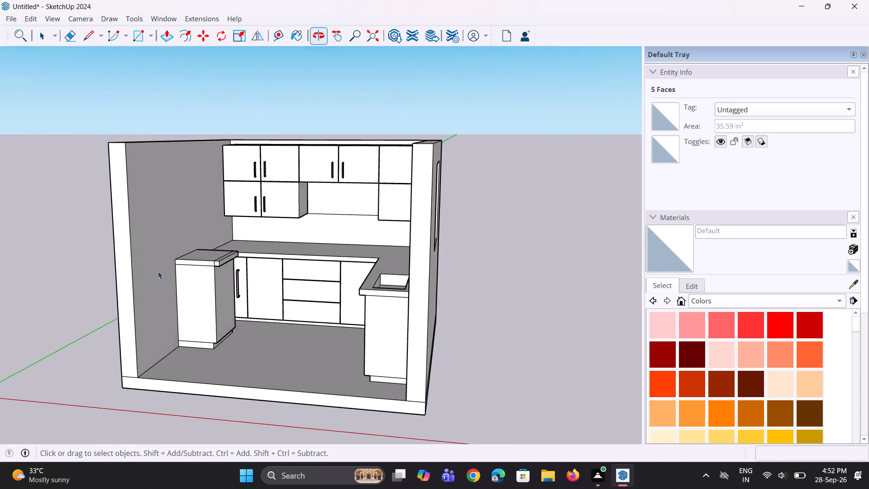
scroll(215, 232, "up", 3)
scroll(334, 291, "up", 13)
scroll(149, 352, "up", 5)
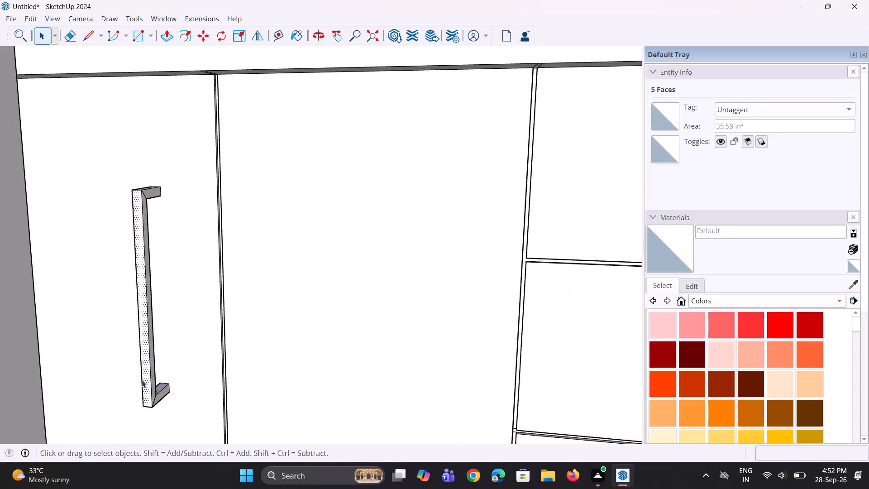
scroll(142, 380, "up", 8)
left_click(177, 393, "ctrl")
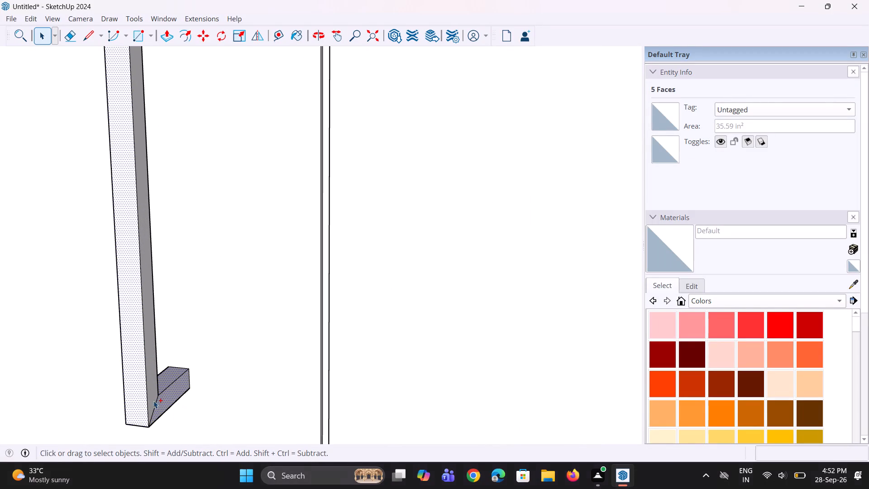
left_click(151, 397, "ctrl")
Add the upper leg's two side faces, top face and underside to the handle selection.
middle_click_drag(175, 383, 150, 416, "ctrl")
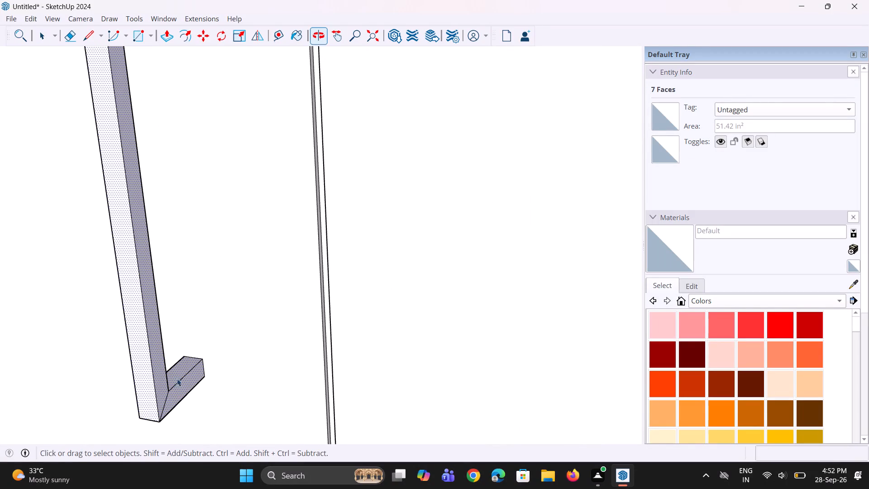
scroll(150, 328, "down", 4)
scroll(138, 281, "down", 6)
scroll(129, 161, "up", 2)
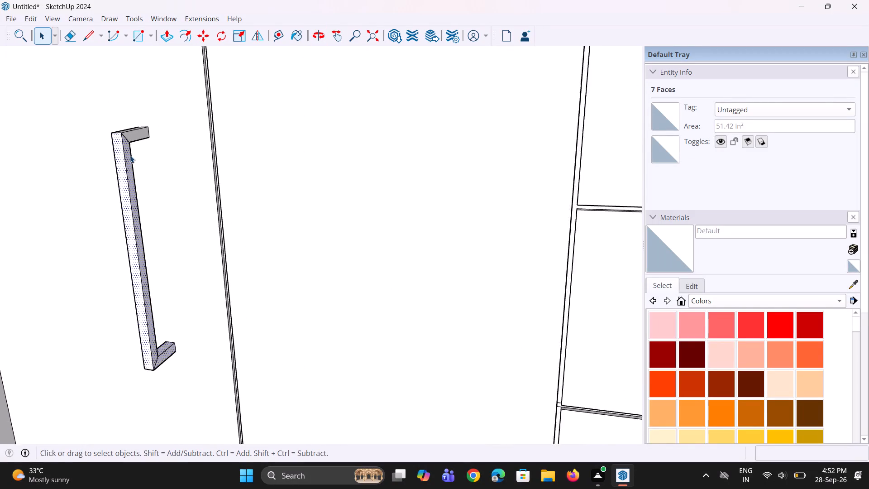
scroll(130, 155, "up", 9)
left_click(146, 118, "ctrl")
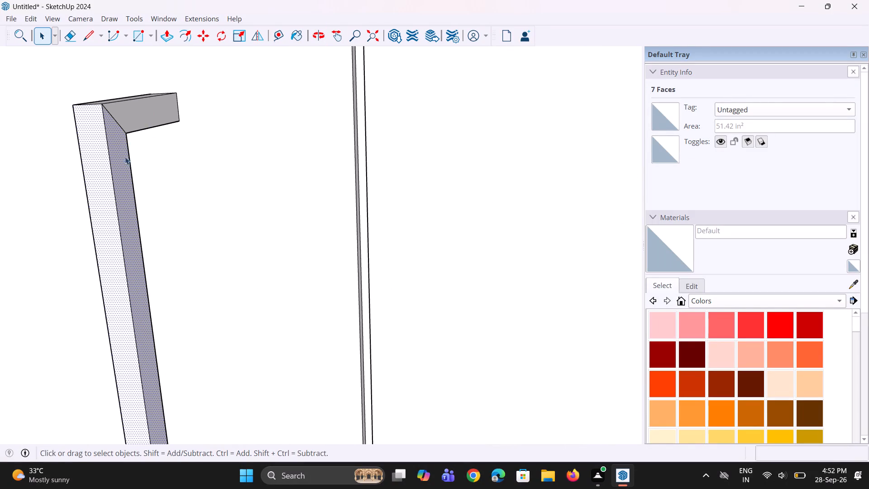
middle_click_drag(142, 187, 211, 320)
left_click(86, 137, "ctrl")
middle_click_drag(70, 237, 89, 230)
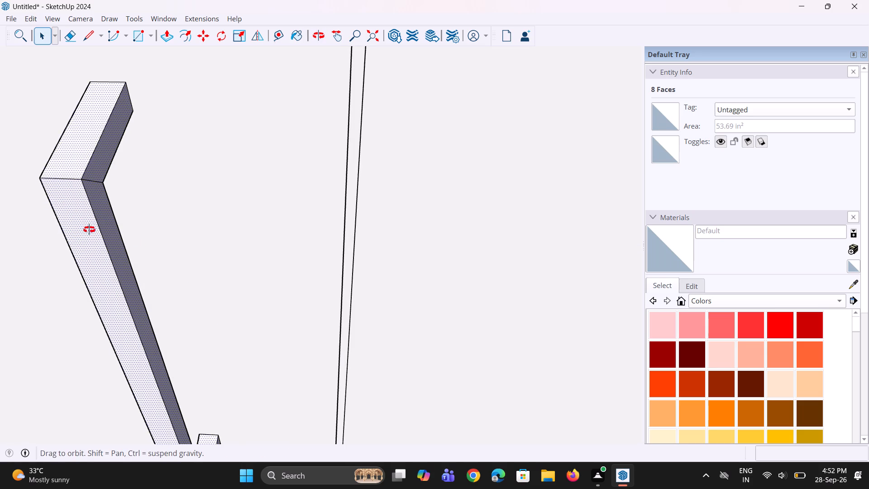
middle_click_drag(89, 230, 200, 160)
scroll(201, 159, "down", 5)
middle_click_drag(60, 239, 134, 199)
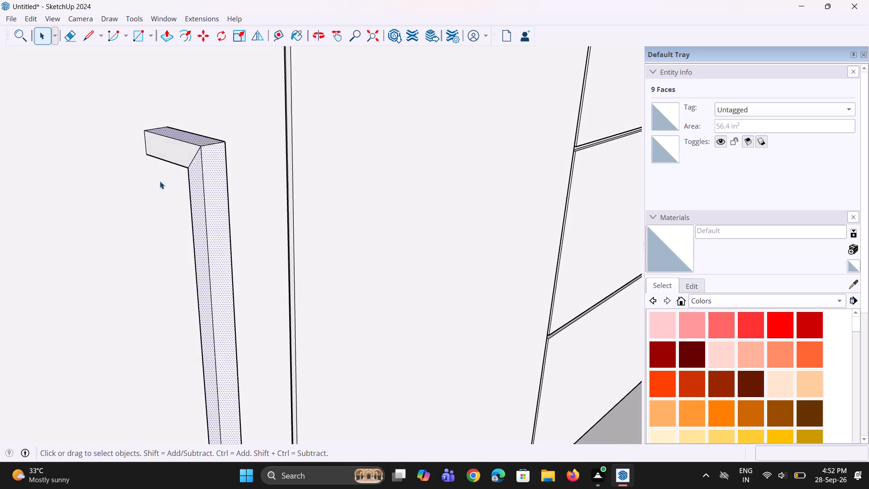
left_click(186, 153, "ctrl")
middle_click_drag(164, 177, 242, 108)
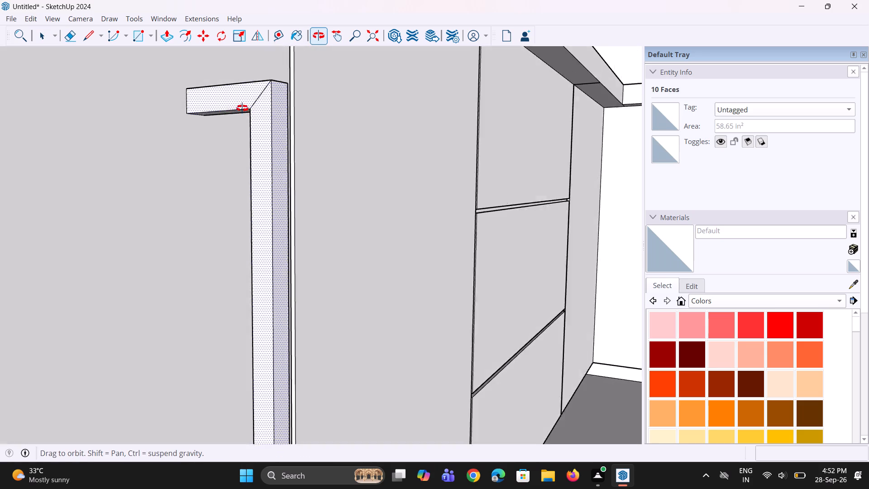
middle_click_drag(242, 108, 243, 108)
scroll(242, 111, "up", 14)
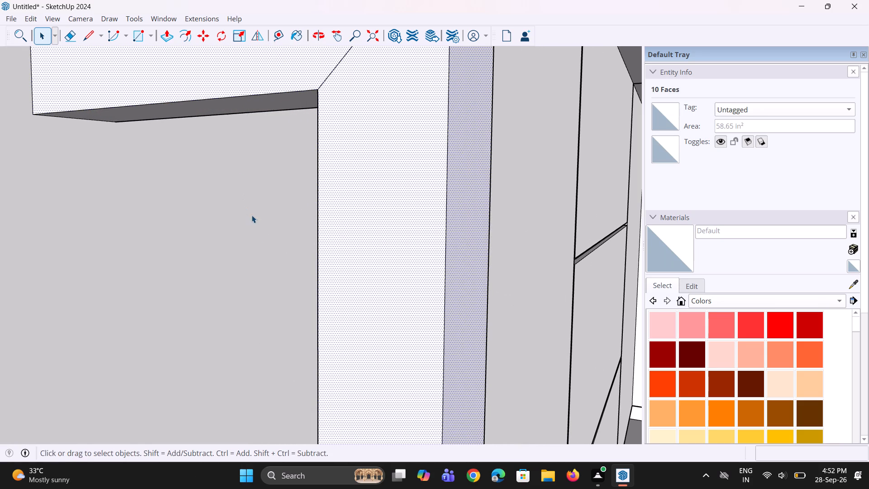
left_click(277, 103, "ctrl")
Add the vertical bar's inner face, which faces the cabinet door, to the handle selection.
middle_click_drag(291, 173, 381, 202)
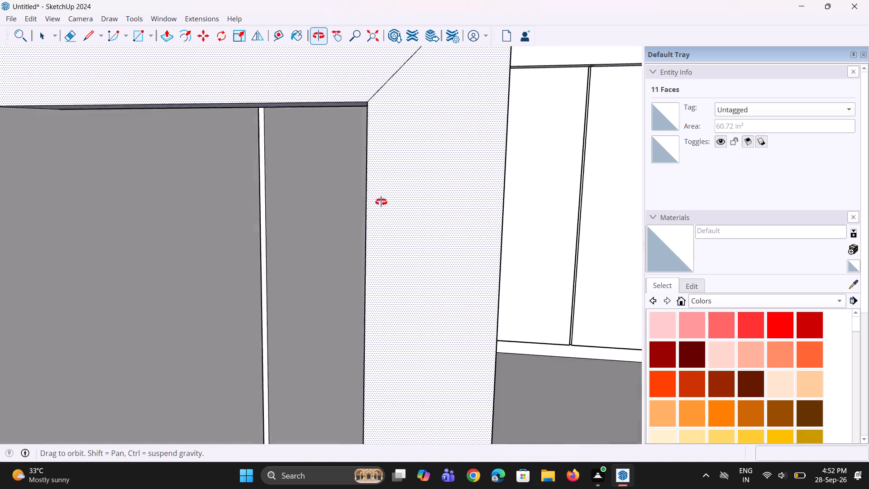
middle_click_drag(381, 202, 419, 223)
scroll(395, 239, "up", 7)
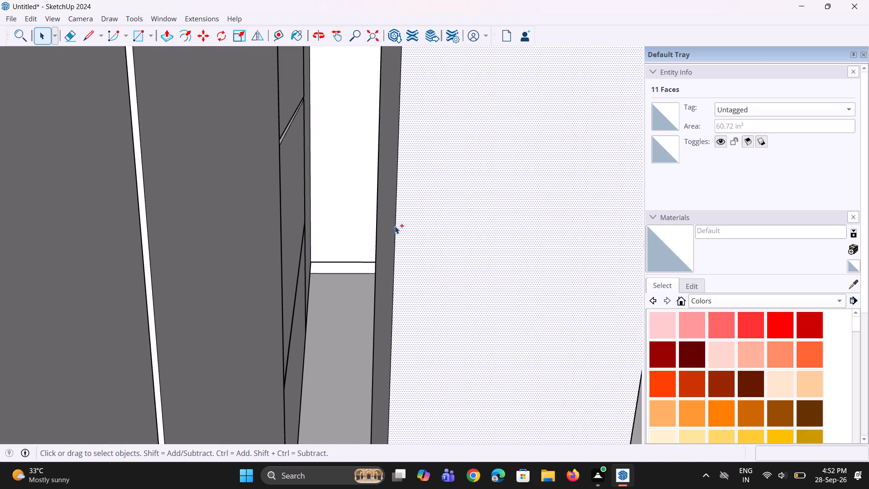
left_click(392, 216, "ctrl")
scroll(402, 235, "down", 12)
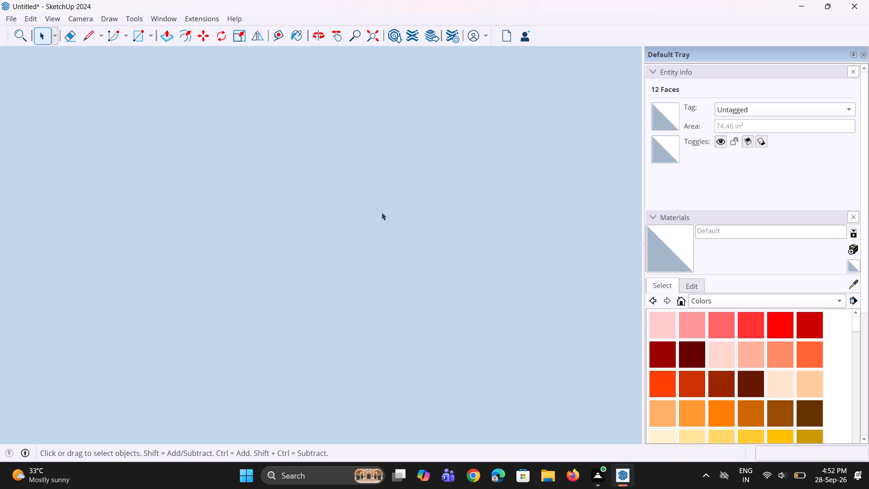
scroll(381, 211, "down", 20)
scroll(381, 211, "down", 12)
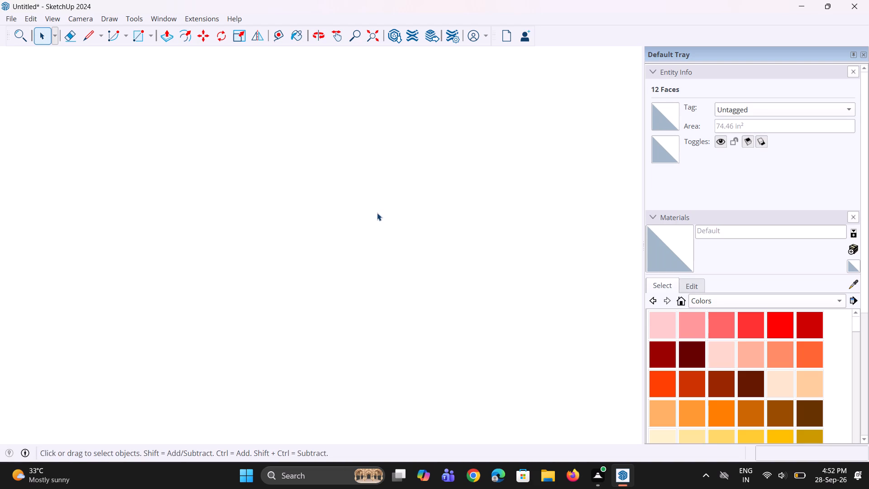
scroll(377, 213, "down", 20)
scroll(377, 213, "down", 9)
scroll(347, 198, "down", 20)
scroll(347, 198, "down", 20)
scroll(347, 198, "down", 3)
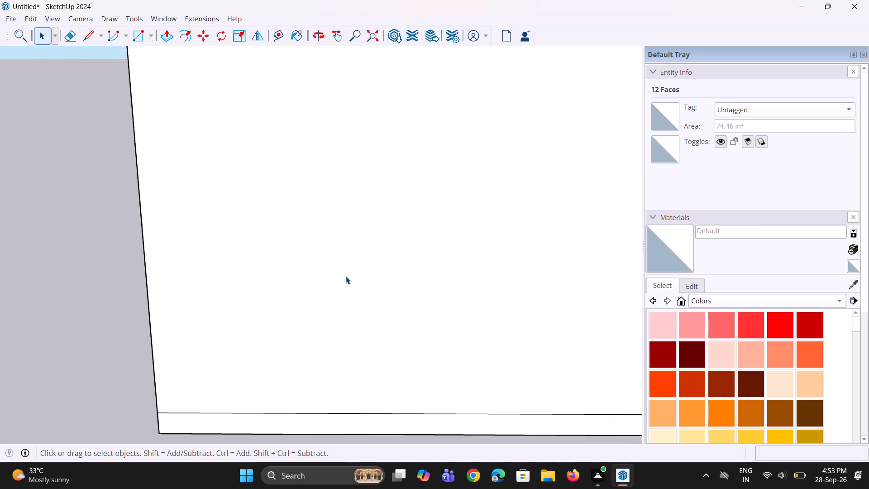
Check from several angles that every face of the handle on the first back-wall base door is selected.
scroll(346, 276, "down", 16)
scroll(338, 288, "up", 2)
scroll(338, 288, "down", 4)
middle_click_drag(398, 291, 370, 300)
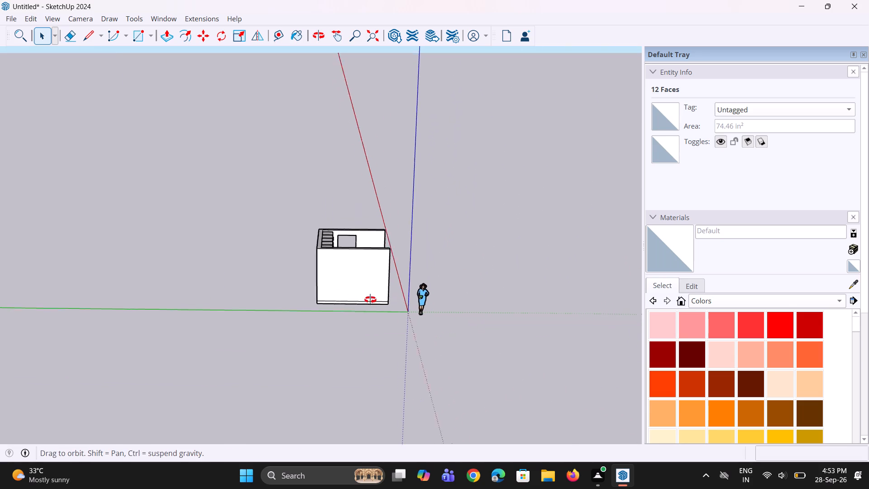
middle_click_drag(370, 300, 12, 339)
scroll(283, 279, "up", 4)
scroll(328, 287, "up", 4)
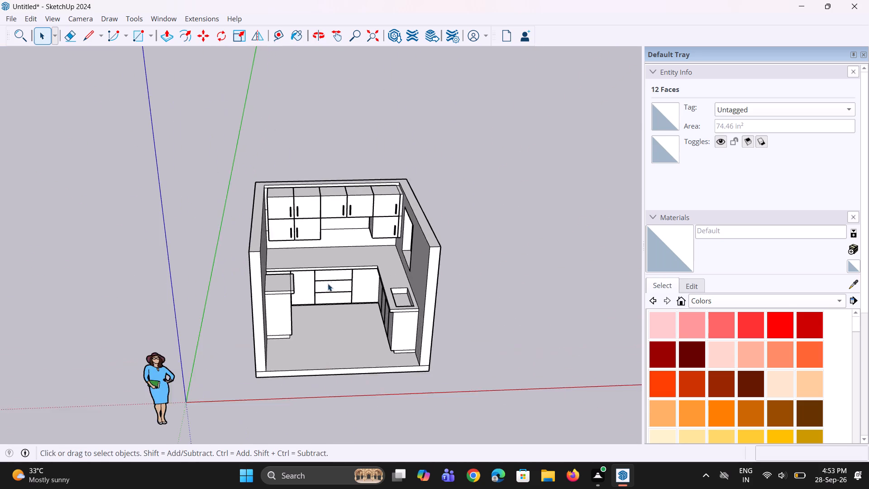
scroll(328, 283, "up", 1)
middle_click_drag(328, 283, 250, 306)
scroll(282, 267, "up", 11)
middle_click_drag(277, 305, 131, 320)
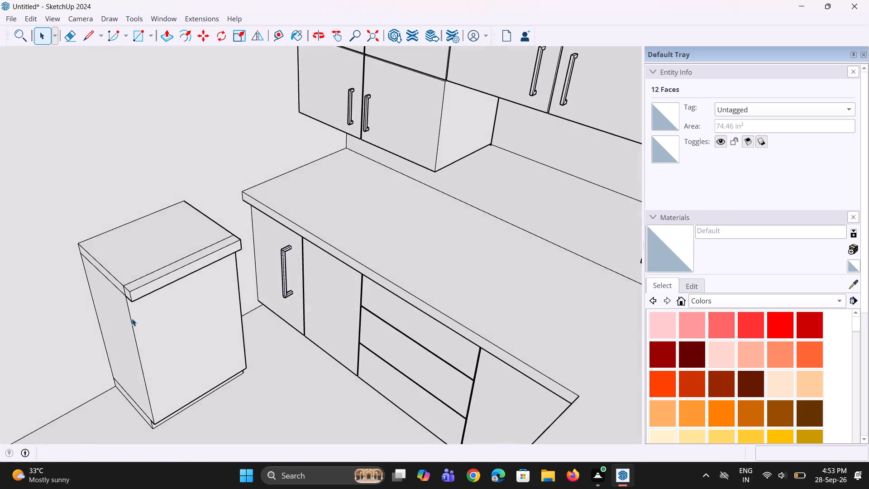
scroll(253, 298, "up", 13)
middle_click_drag(299, 284, 232, 314)
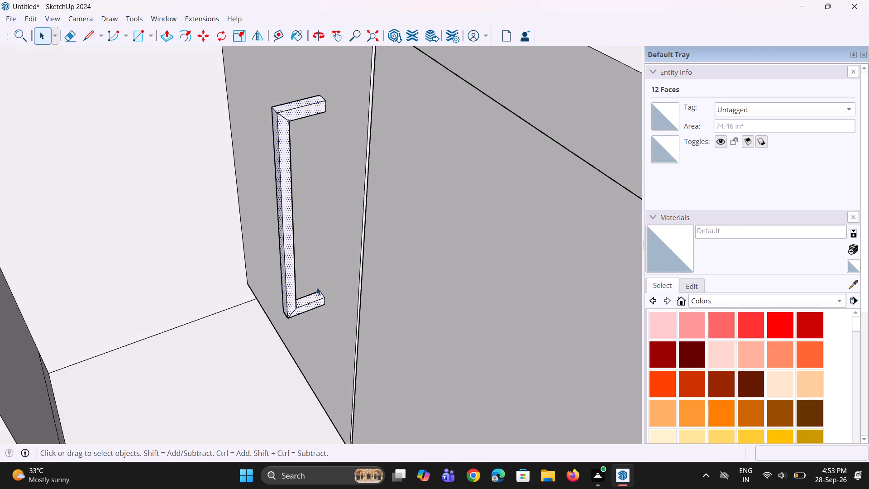
scroll(316, 284, "up", 12)
scroll(277, 278, "up", 1)
middle_click_drag(277, 278, 370, 258)
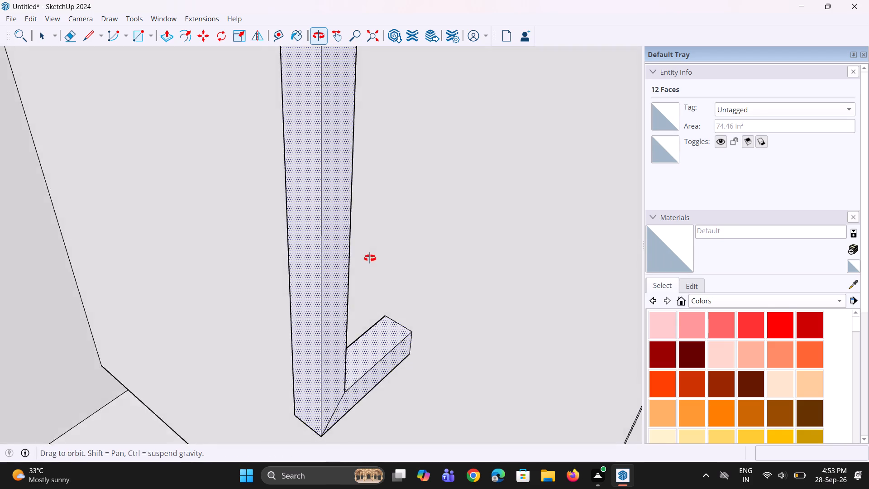
middle_click_drag(370, 258, 351, 0)
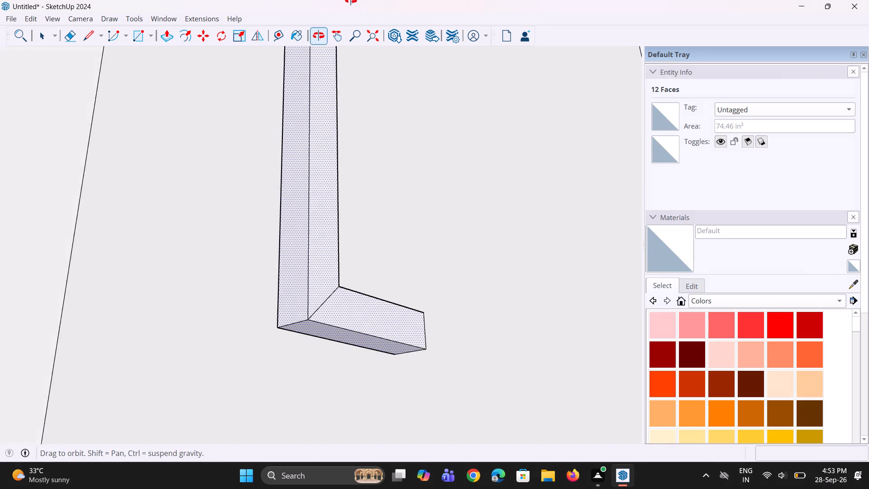
middle_click_drag(351, 0, 358, 234)
scroll(358, 234, "down", 6)
scroll(310, 194, "down", 8)
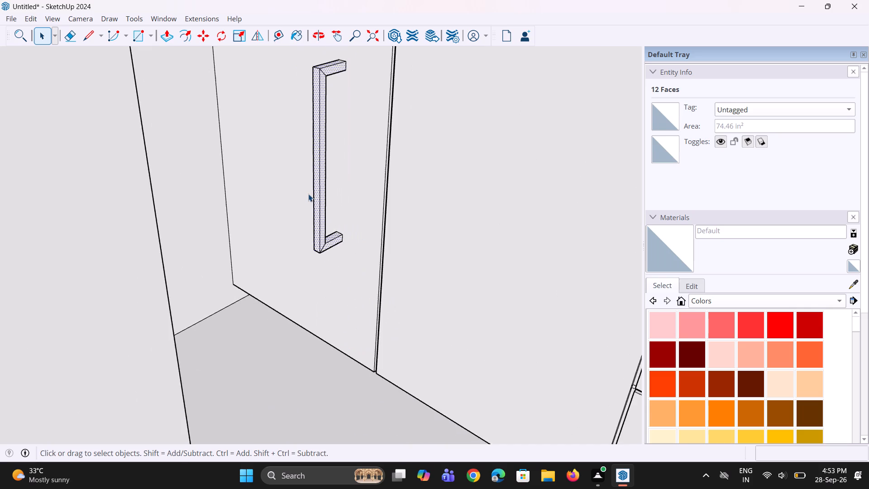
scroll(308, 194, "down", 2)
middle_click_drag(308, 191, 341, 272)
scroll(330, 103, "up", 8)
middle_click_drag(343, 171, 380, 139)
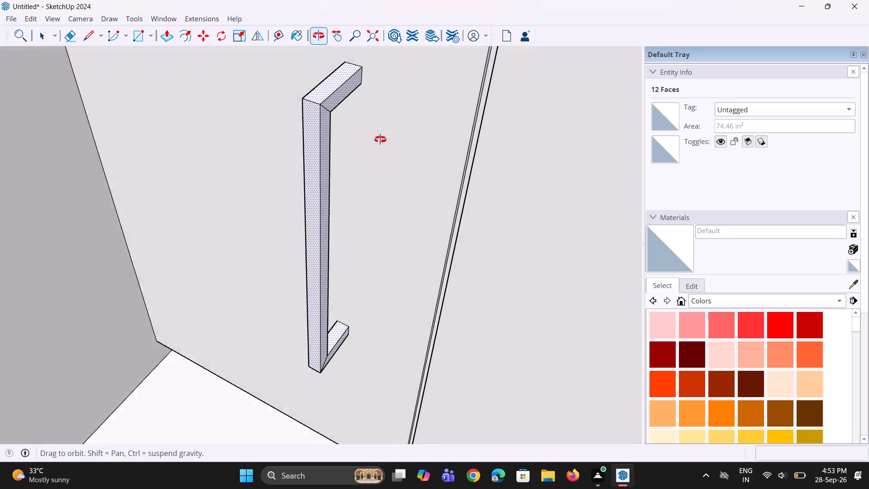
middle_click_drag(380, 139, 383, 136)
Copy the selected handle about 1' 1/2" along the red axis onto the second back-wall base door.
key("m")
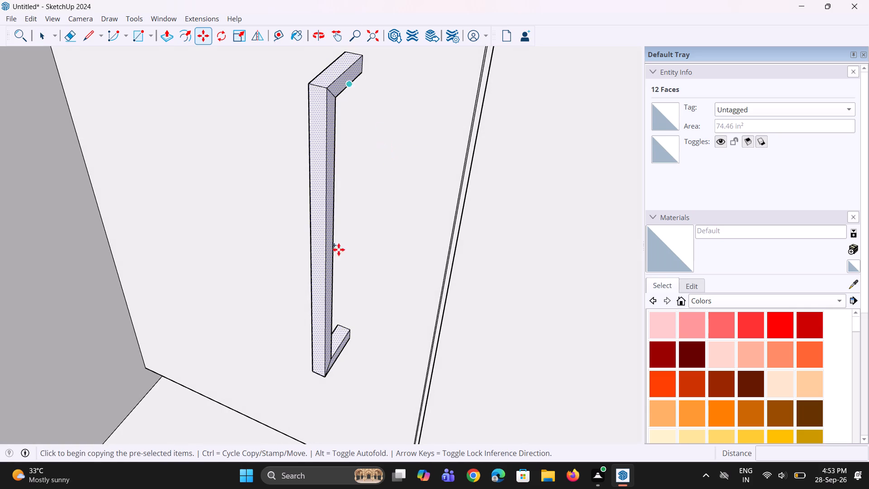
scroll(347, 356, "down", 7)
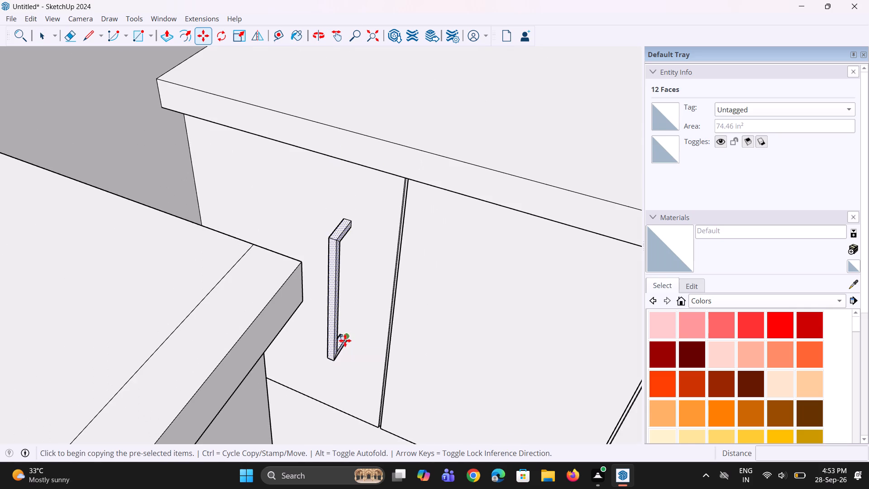
left_click(345, 340)
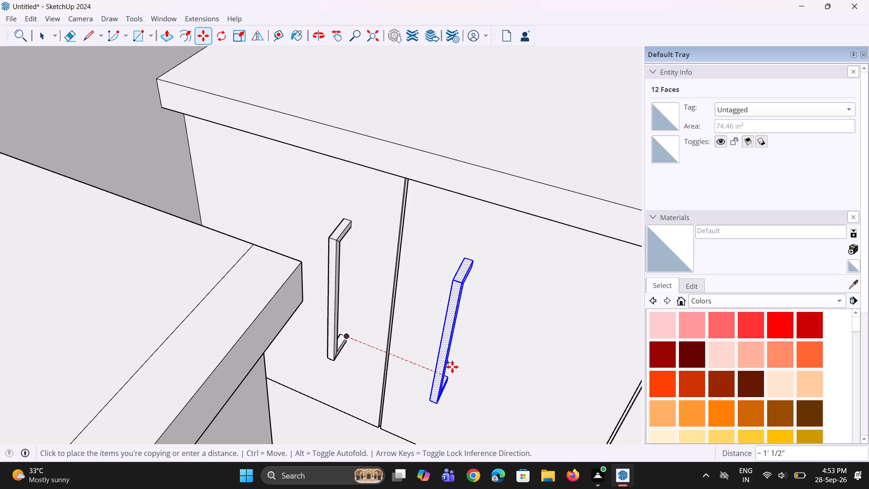
left_click(452, 367)
middle_click_drag(406, 372, 662, 435)
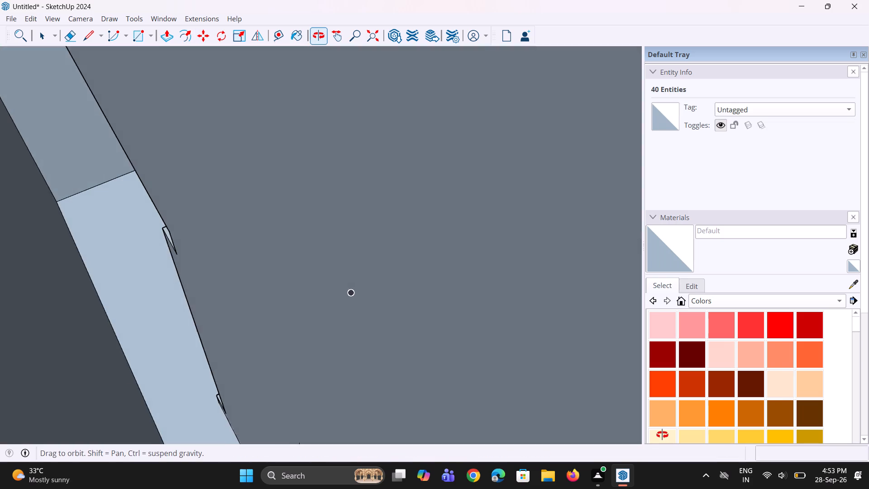
middle_click_drag(662, 435, 315, 312)
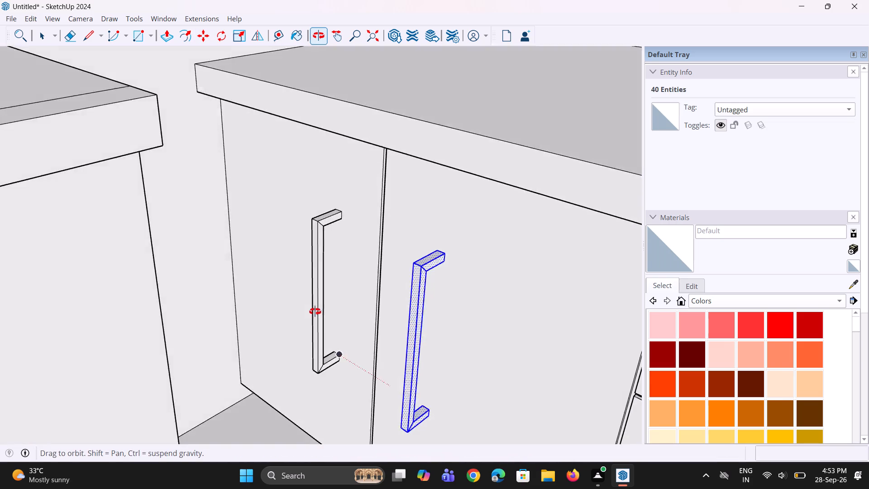
middle_click_drag(315, 312, 337, 292)
Copy the second base door's handle 5' 1 5/8" along the red axis onto the corner door beyond the drawers.
scroll(344, 293, "down", 10)
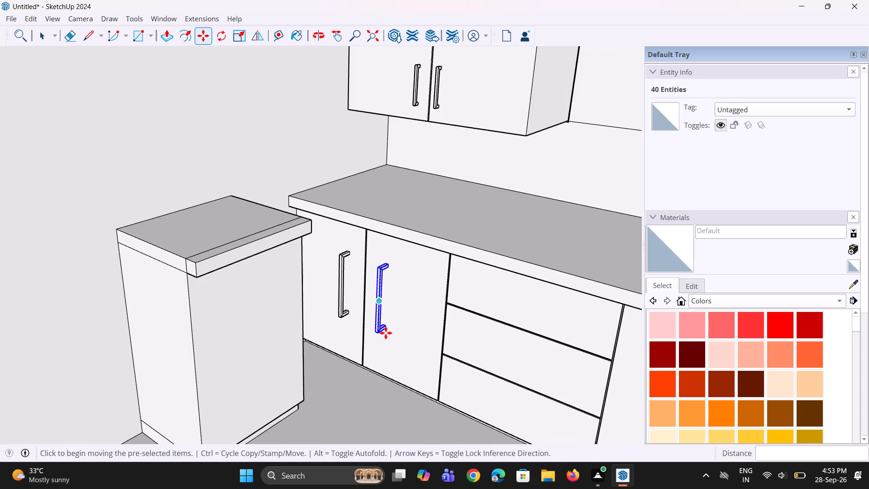
middle_click_drag(390, 333, 439, 317)
scroll(395, 319, "down", 8)
key("m")
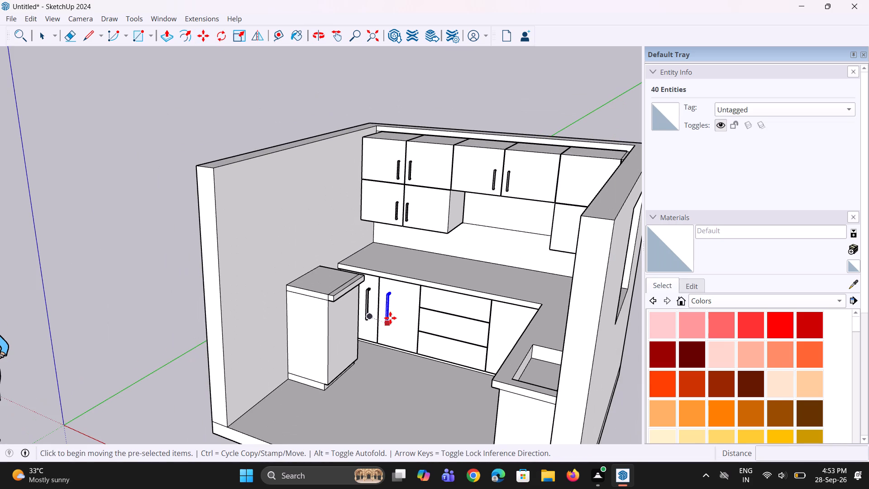
left_click(390, 324)
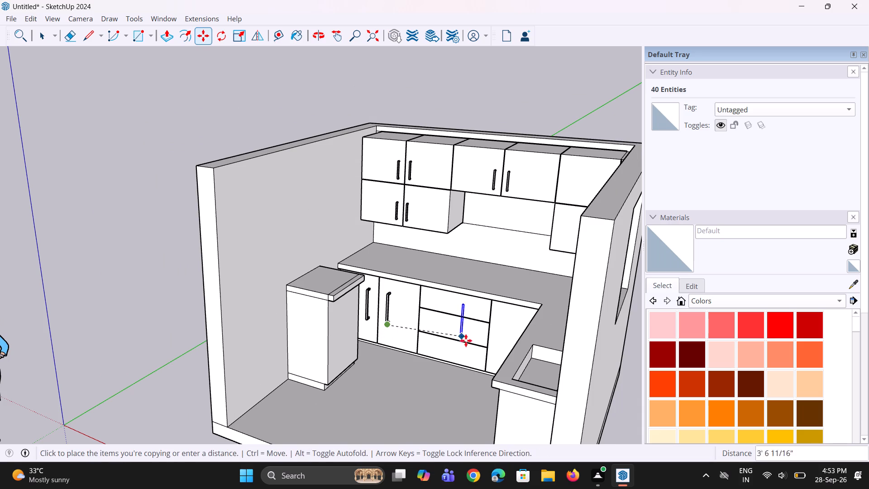
scroll(470, 346, "down", 4)
middle_click_drag(470, 346, 517, 355)
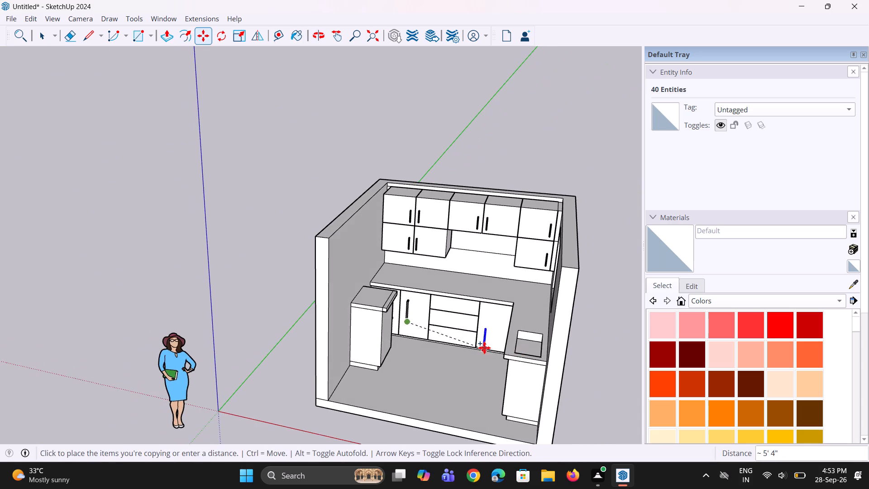
scroll(486, 338, "up", 9)
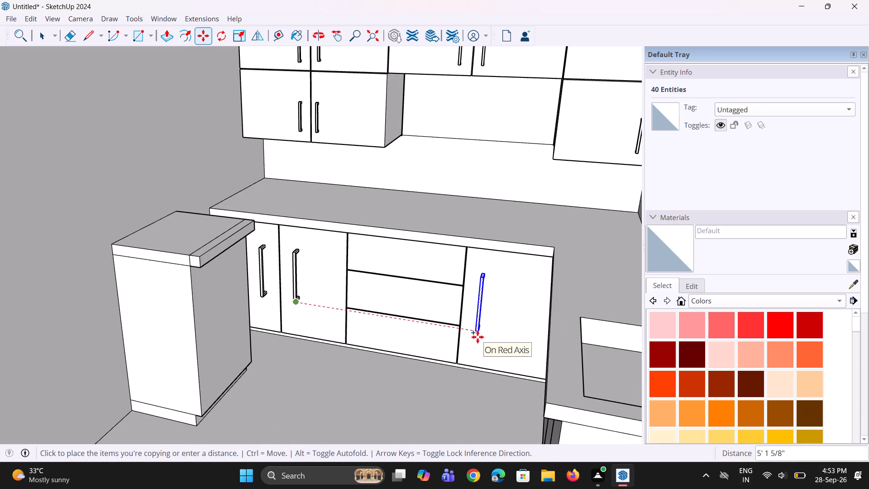
left_click(477, 337)
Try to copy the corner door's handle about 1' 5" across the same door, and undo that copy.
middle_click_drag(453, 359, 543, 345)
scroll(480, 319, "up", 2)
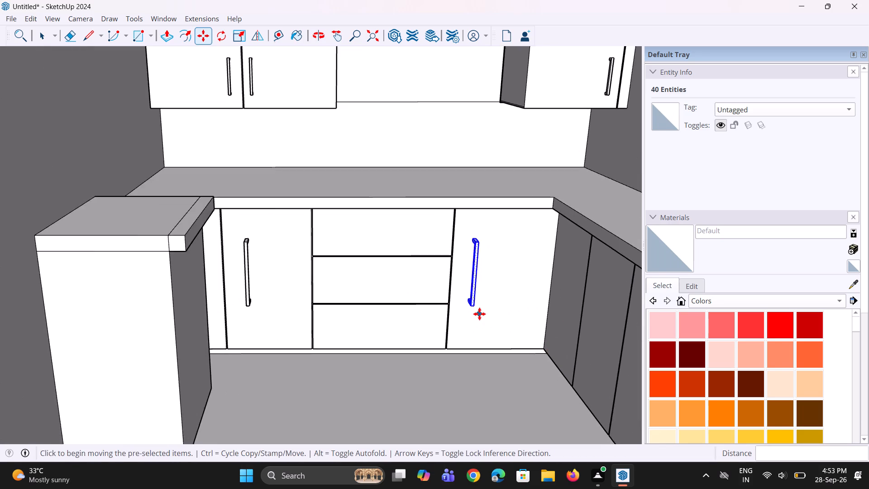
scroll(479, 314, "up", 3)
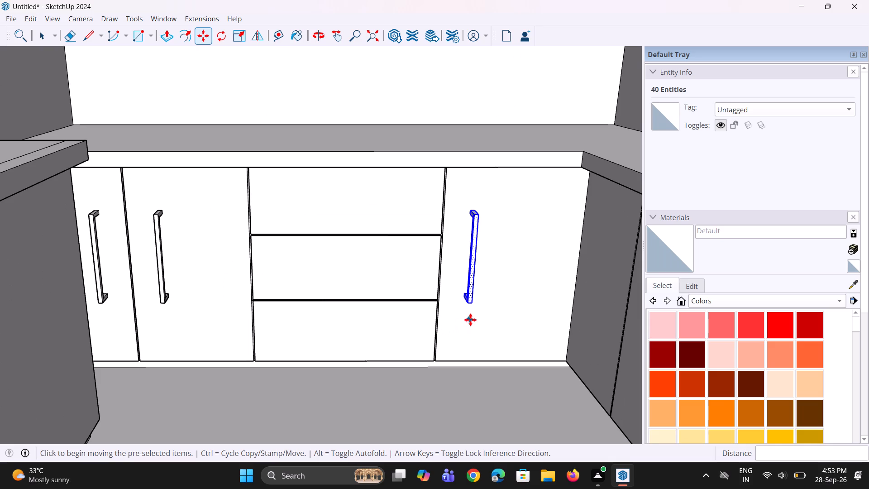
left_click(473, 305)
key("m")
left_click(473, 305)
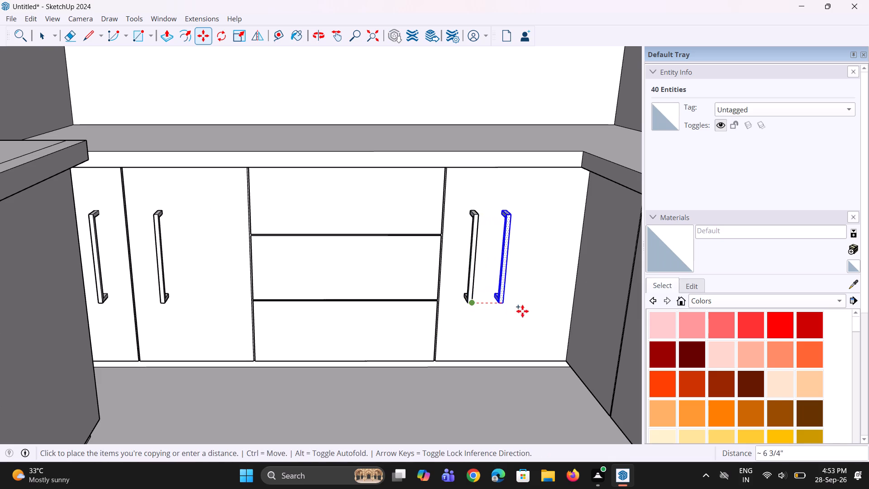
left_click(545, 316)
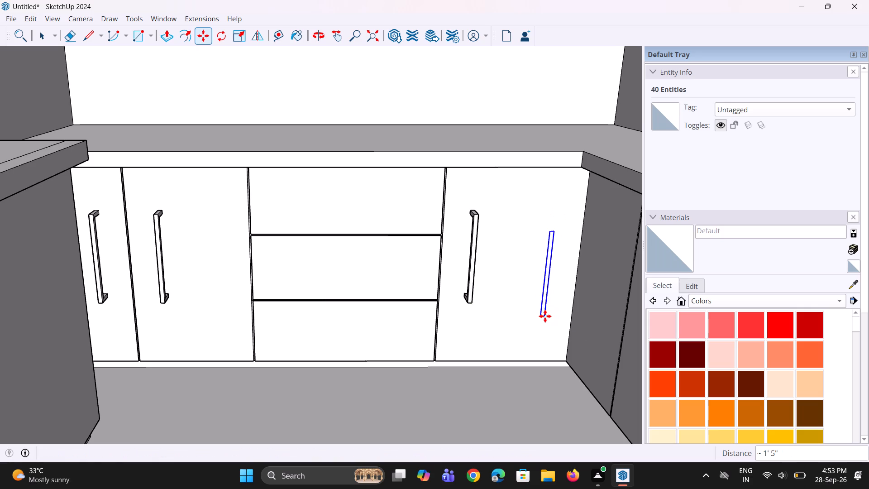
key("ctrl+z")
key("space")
Draw a bracket-shaped handle path at the side-wall base door nearest the corner, with short legs and a vertical line of about 1' 7 9/16".
middle_click_drag(456, 313, 478, 333)
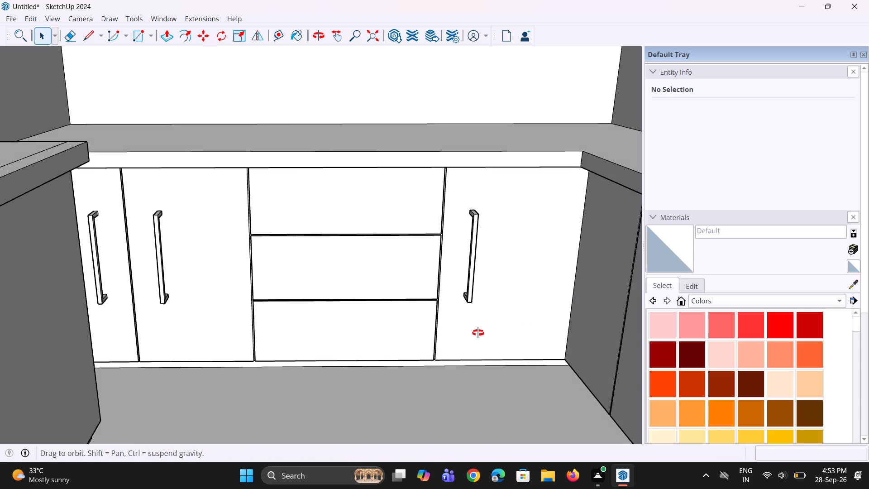
middle_click_drag(478, 333, 519, 346)
scroll(463, 273, "up", 9)
key("space")
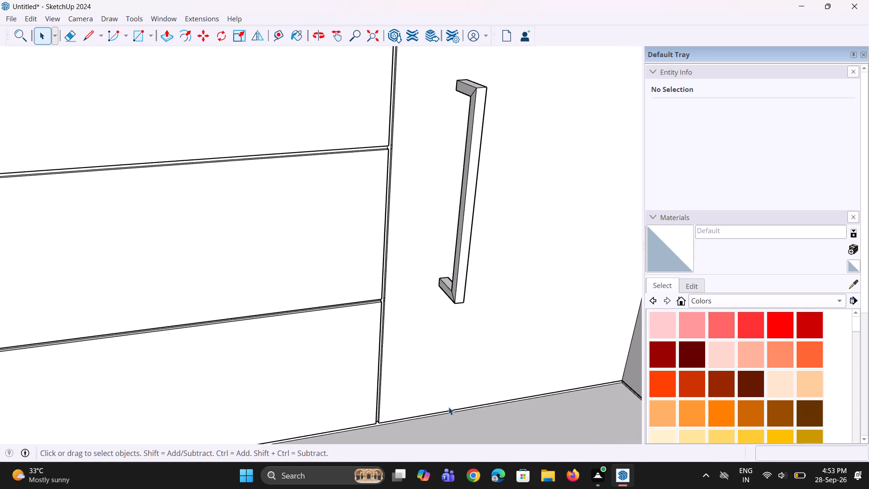
key("l")
scroll(444, 419, "down", 8)
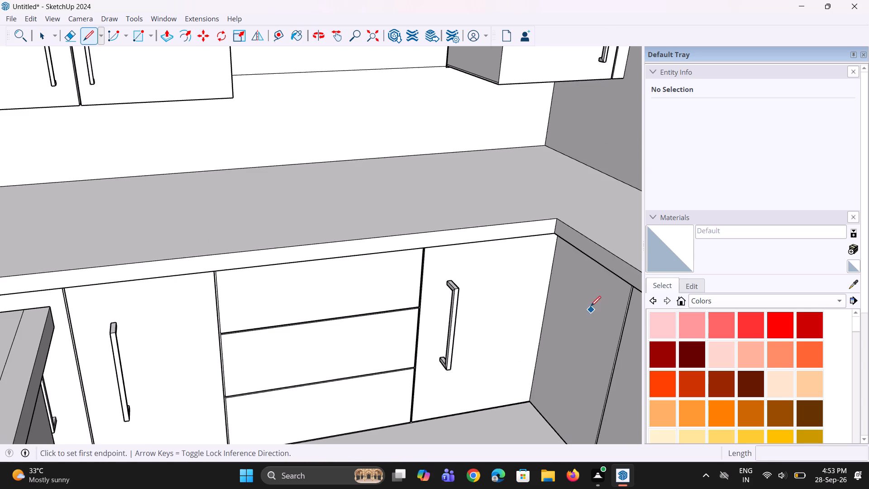
scroll(589, 303, "up", 4)
left_click(594, 291)
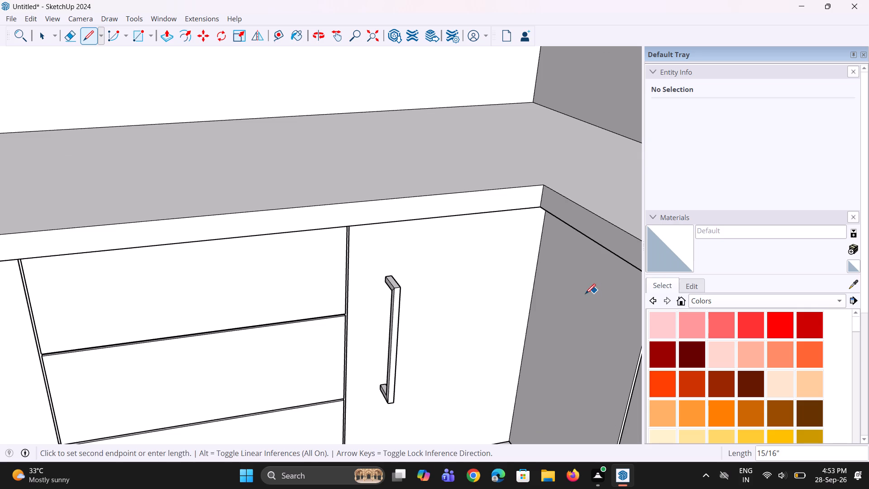
left_click(581, 295)
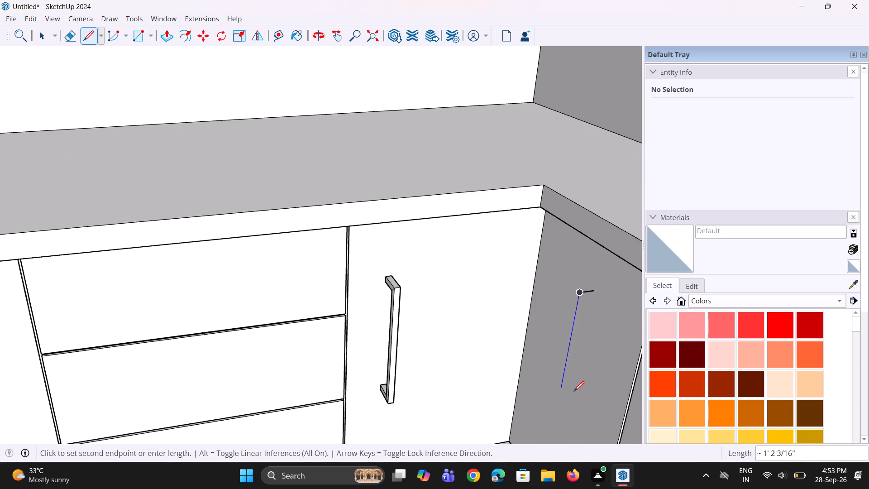
left_click(558, 417)
left_click(581, 414)
key("space")
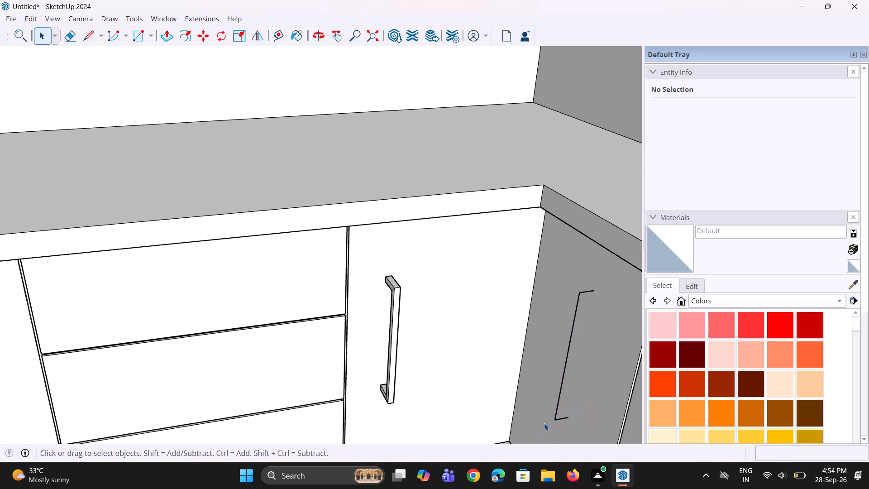
Draw a small rectangular profile on the side-wall door around the end of the handle path's upper leg.
key("r")
middle_click_drag(536, 341, 560, 345)
scroll(595, 244, "up", 7)
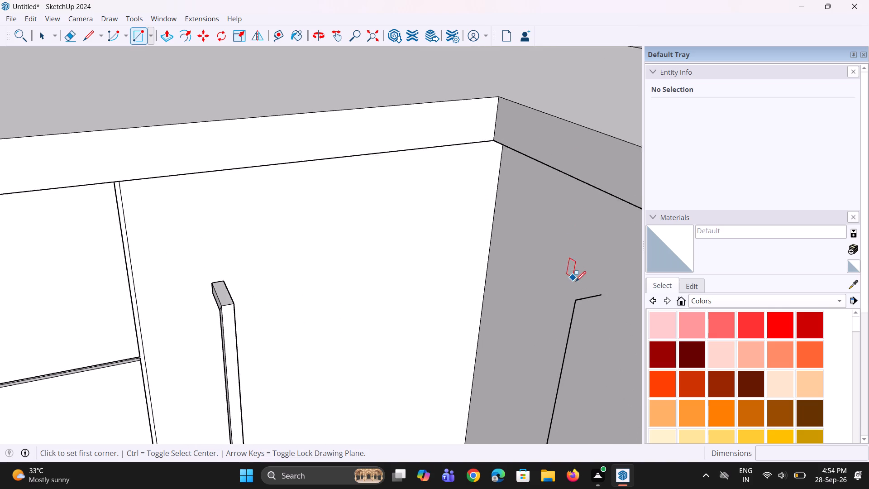
scroll(576, 281, "up", 2)
left_click_drag(603, 282, 619, 314)
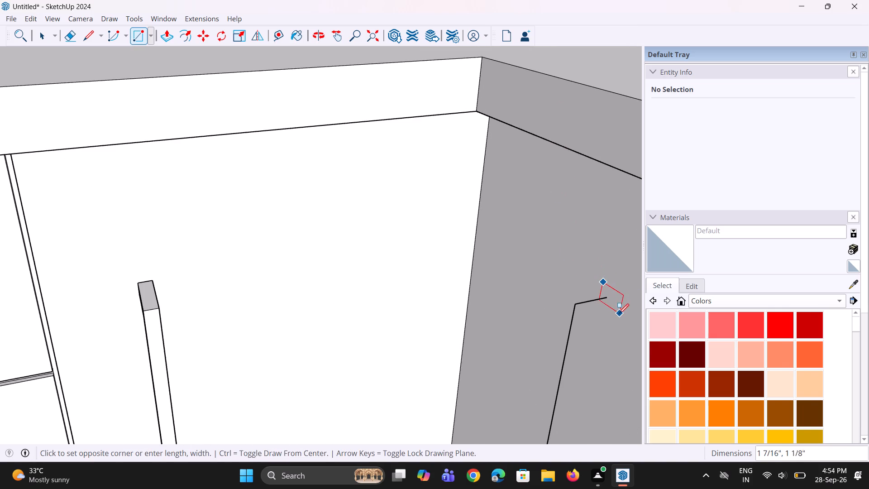
left_click_drag(619, 314, 615, 314)
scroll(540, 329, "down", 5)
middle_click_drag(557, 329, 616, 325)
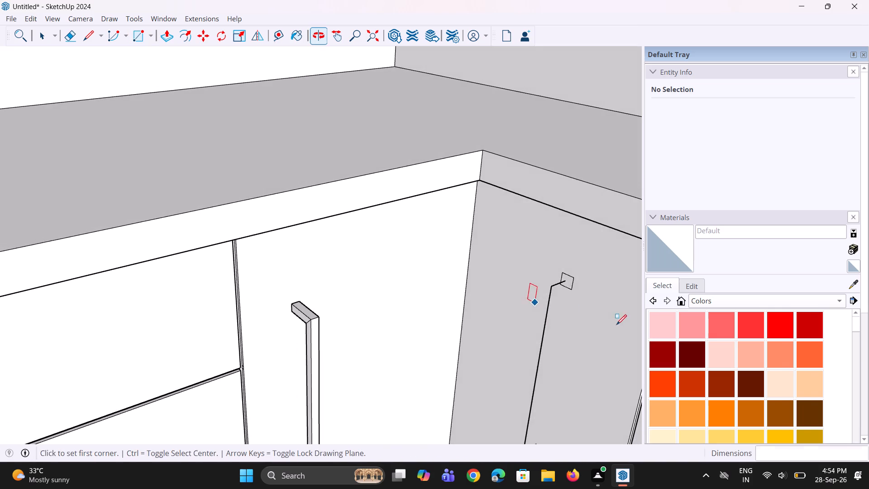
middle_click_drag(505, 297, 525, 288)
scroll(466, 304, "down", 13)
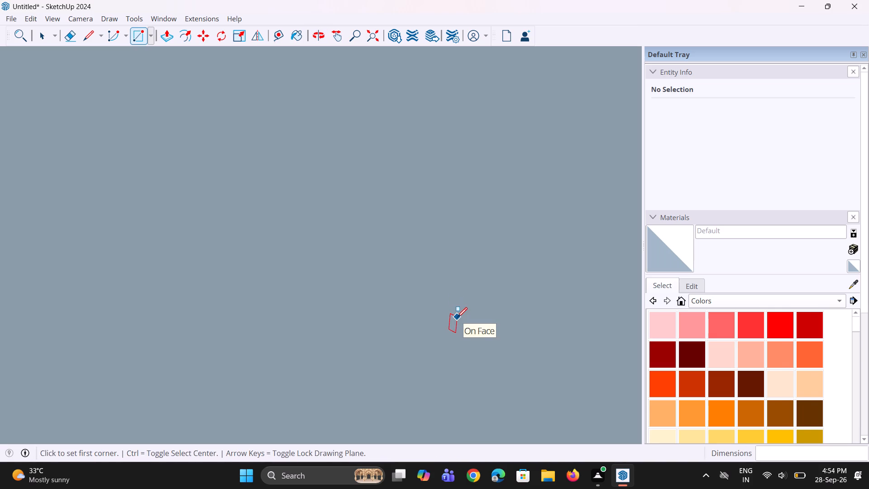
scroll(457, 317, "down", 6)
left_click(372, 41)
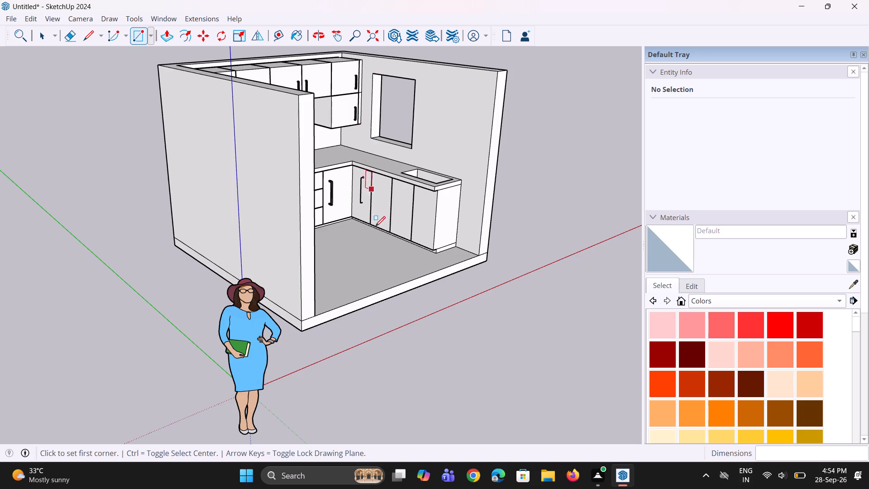
Undo the rectangular profile and the bracket-shaped handle path on the side-wall base door nearest the corner.
scroll(372, 226, "down", 1)
scroll(366, 214, "up", 13)
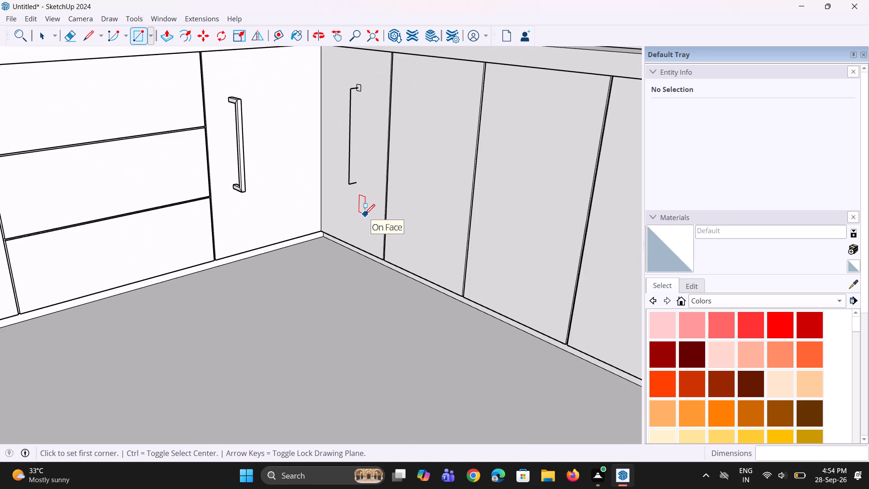
key("ctrl+z")
key("ctrl+z")
key("ctrl+z")
key("ctrl+z")
scroll(367, 216, "up", 1)
middle_click_drag(368, 223, 364, 244)
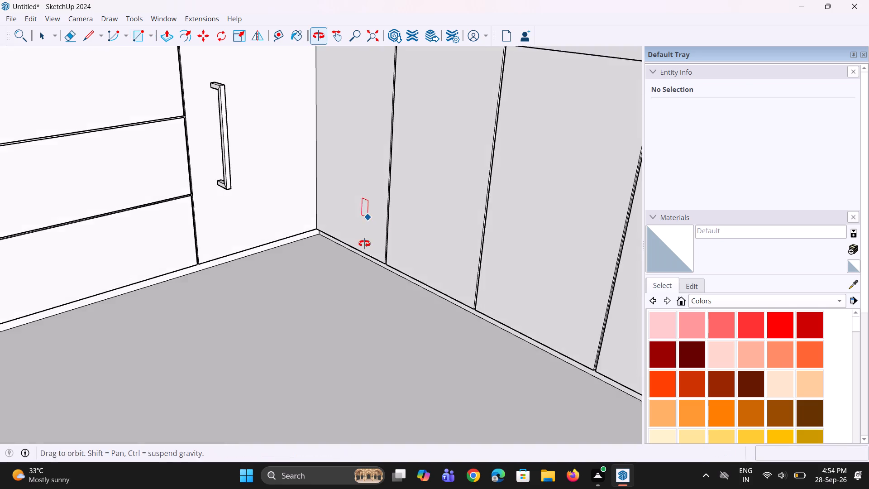
middle_click_drag(364, 244, 364, 244)
scroll(387, 137, "up", 5)
scroll(386, 135, "down", 8)
Draw a bracket-shaped handle path at the side-wall door nearest the corner, with about 2 1/8" legs and a vertical line of about 1' 5 5/16".
key("l")
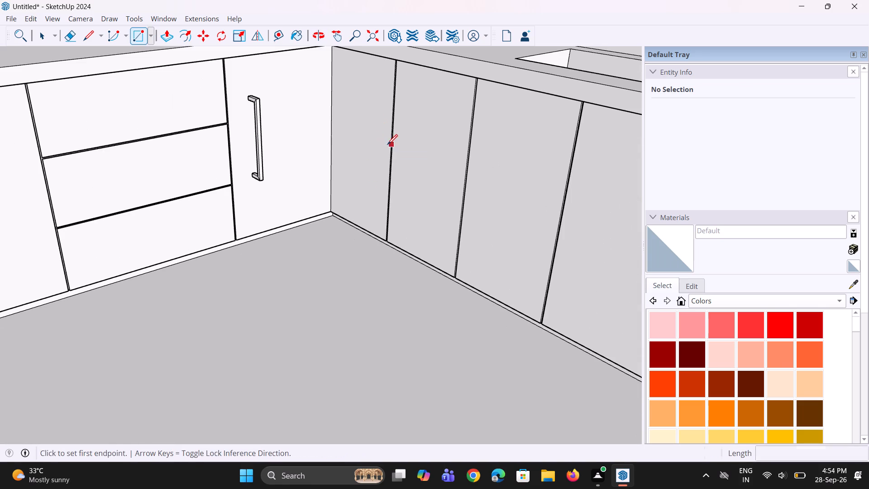
scroll(382, 120, "up", 6)
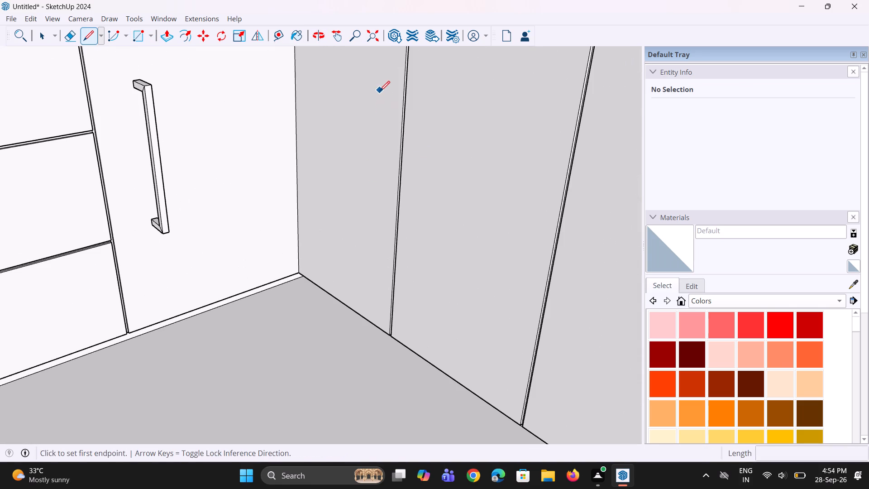
left_click(380, 91)
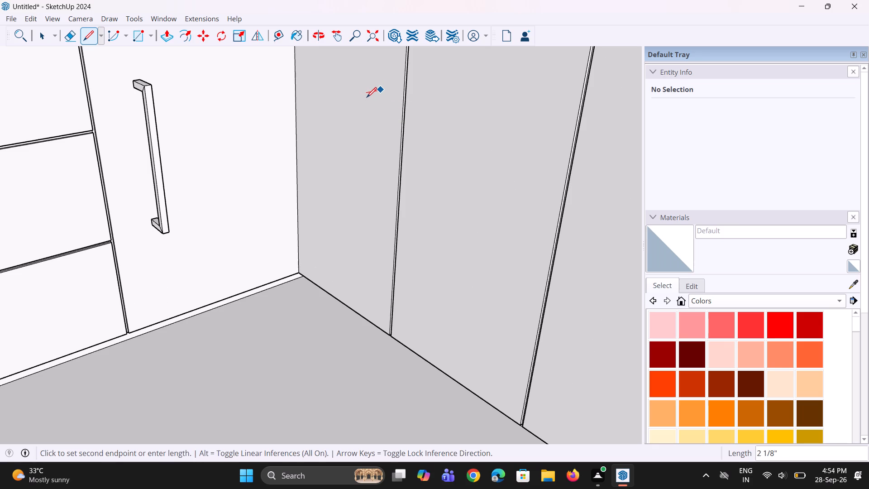
left_click(367, 97)
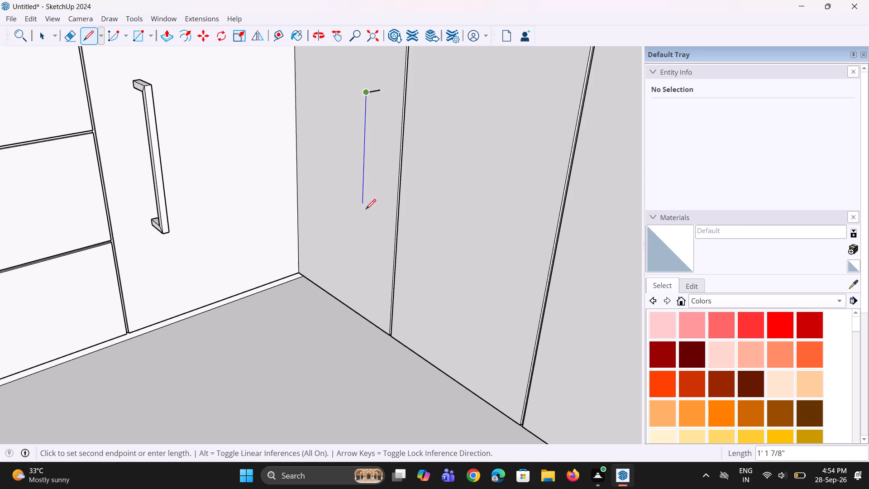
left_click(366, 226)
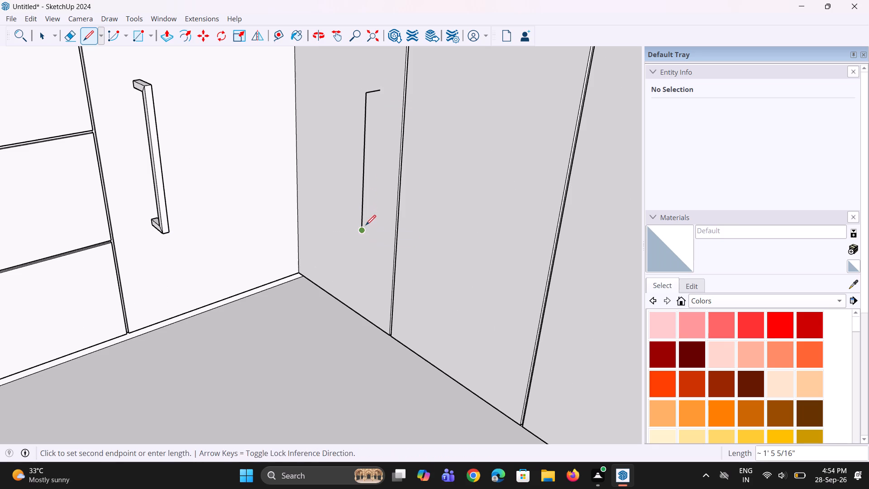
left_click(380, 221)
middle_click_drag(386, 222, 439, 207)
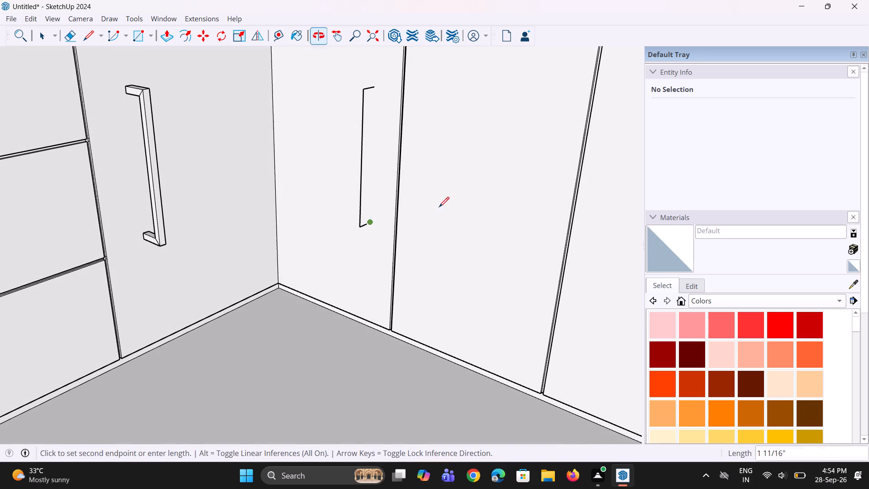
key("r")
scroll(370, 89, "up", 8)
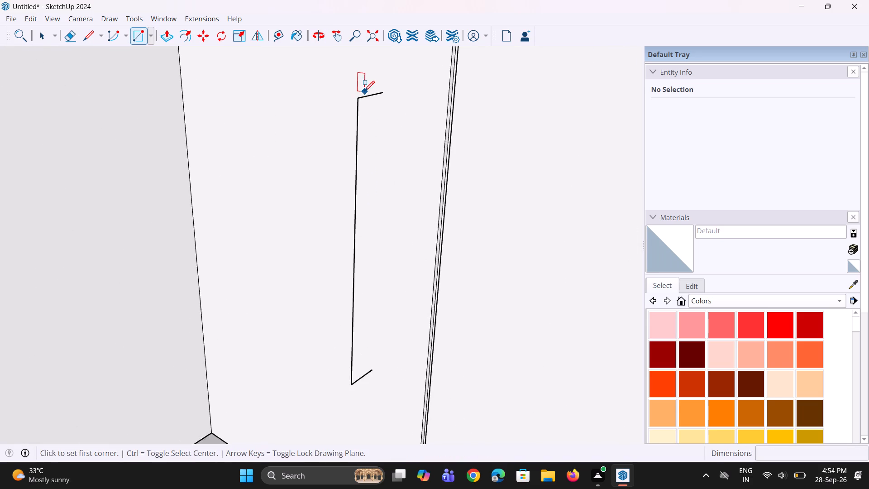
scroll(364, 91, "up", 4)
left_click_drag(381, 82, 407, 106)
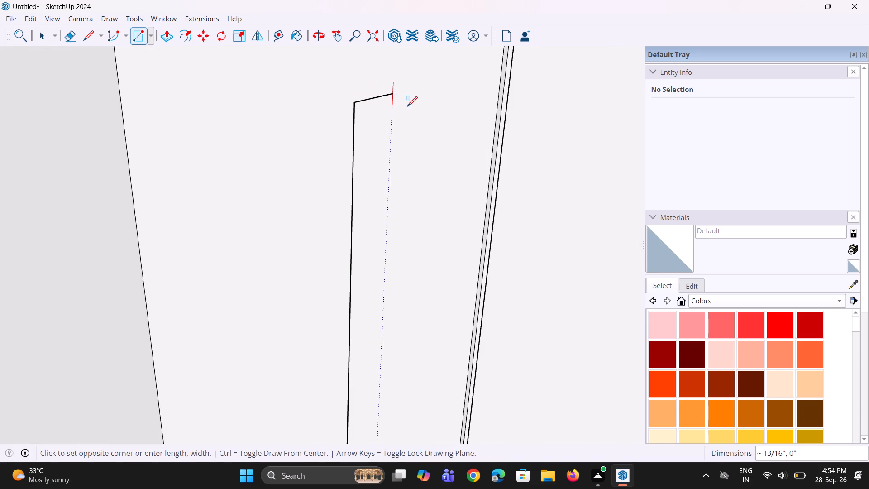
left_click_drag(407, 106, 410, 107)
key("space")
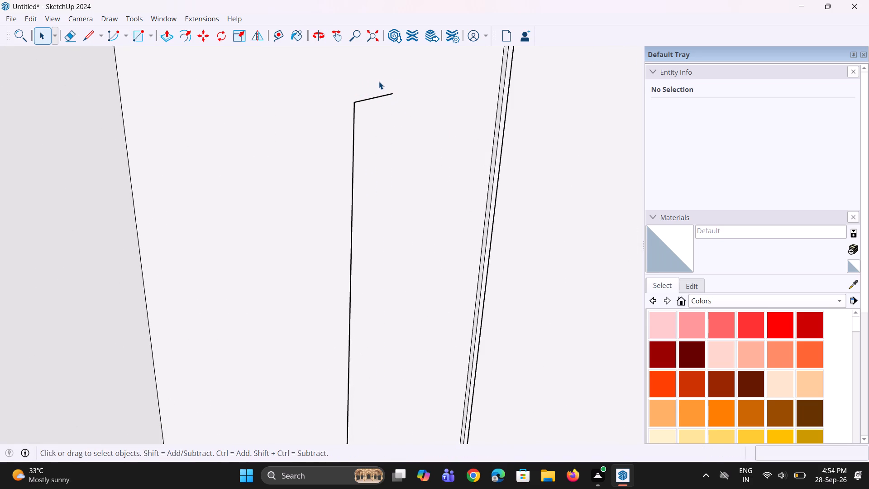
Draw a rectangular profile of about 1 1/2" by 1" on the door around the end of the path's upper leg.
key("r")
left_click_drag(373, 79, 402, 109)
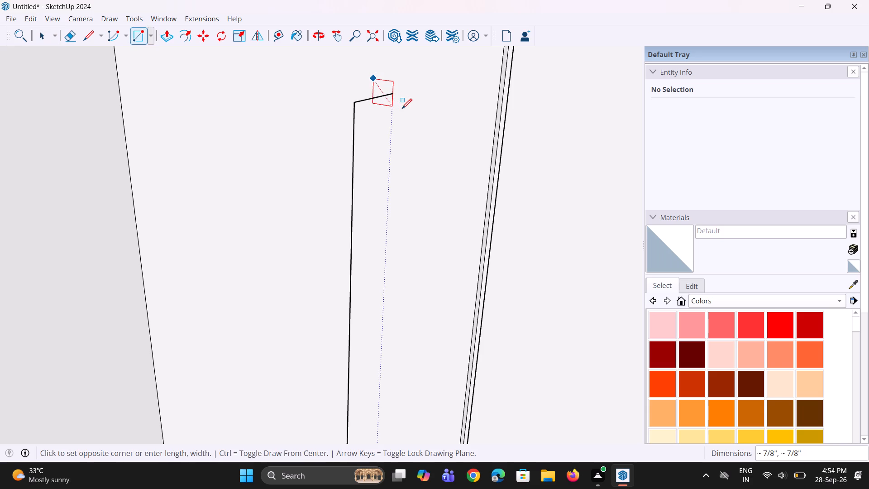
left_click_drag(402, 109, 409, 114)
key("space")
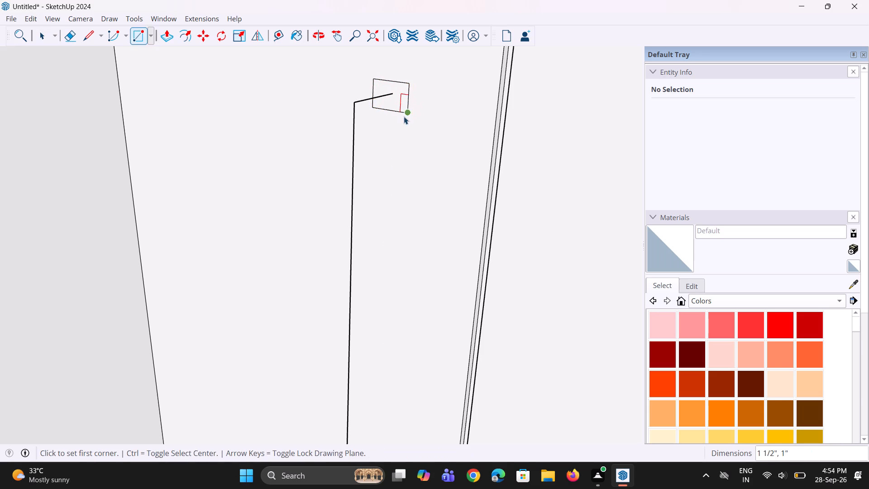
key("space")
Narrow the rectangular profile to about 3/4" wide by moving its two vertical edges inward along the green axis.
left_click(407, 109)
key("m")
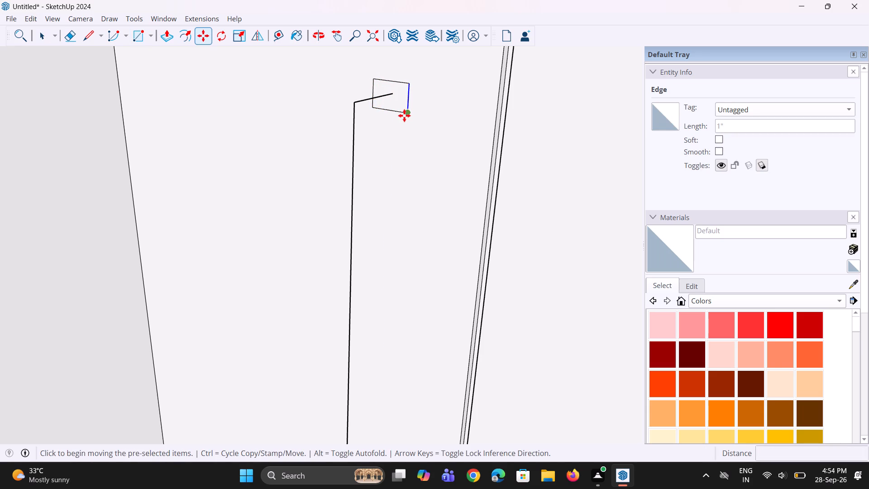
left_click(404, 115)
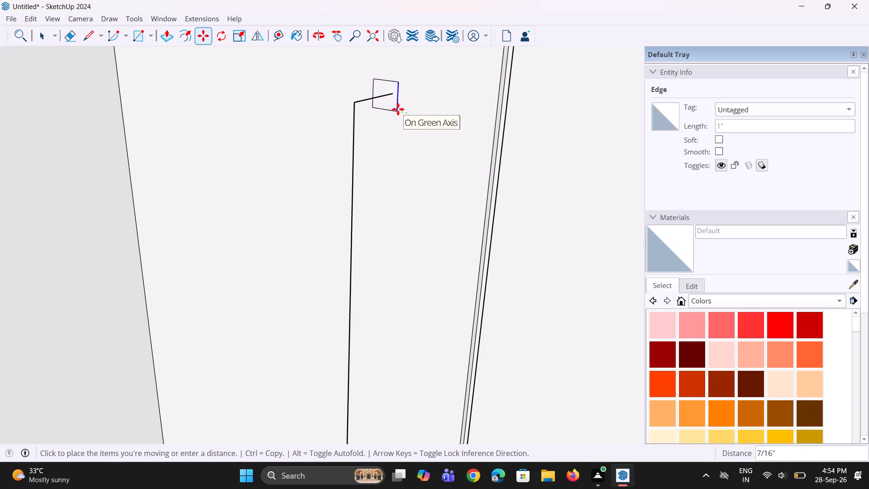
left_click(398, 109)
middle_click_drag(381, 102, 415, 109)
scroll(350, 92, "up", 2)
key("space")
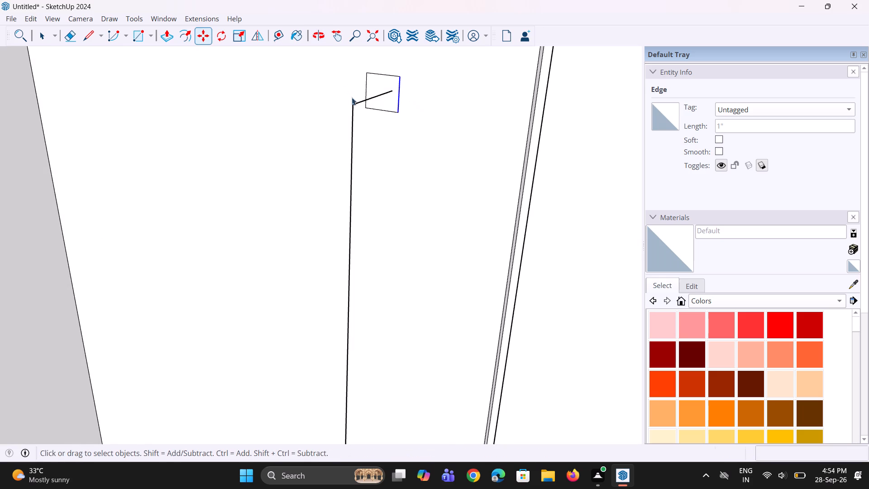
left_click(365, 103)
key("m")
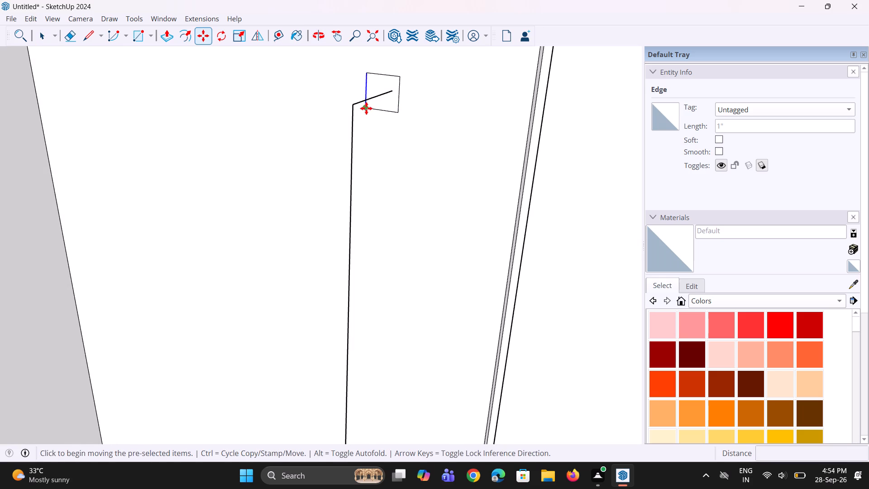
left_click(366, 108)
left_click(375, 110)
key("space")
key("space")
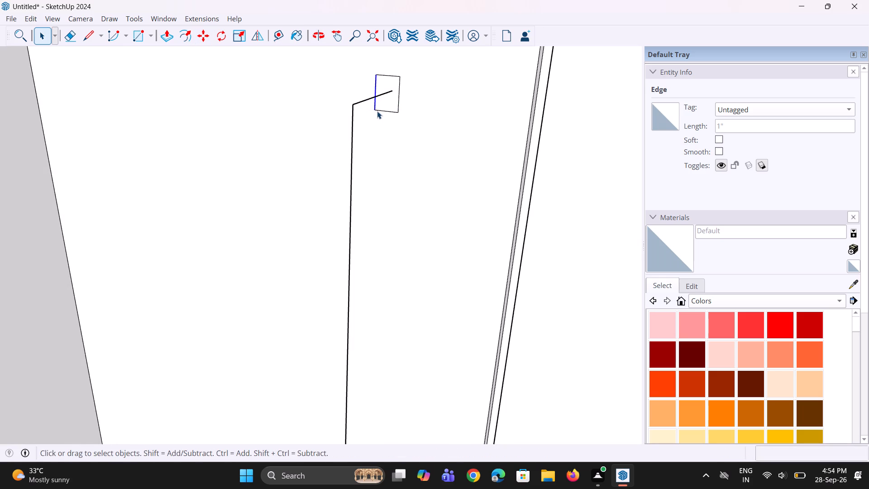
Move the profile's bottom edge slightly upward to shorten the rectangle around the upper leg.
left_click(385, 110)
key("m")
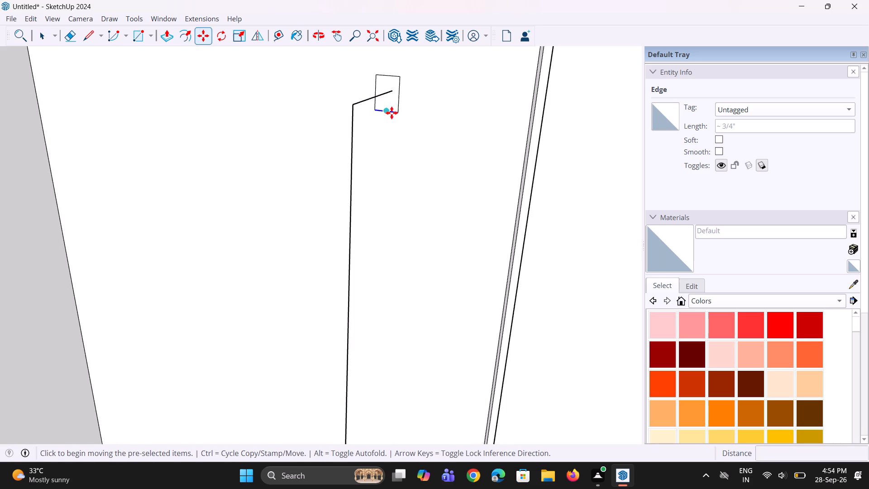
left_click(396, 112)
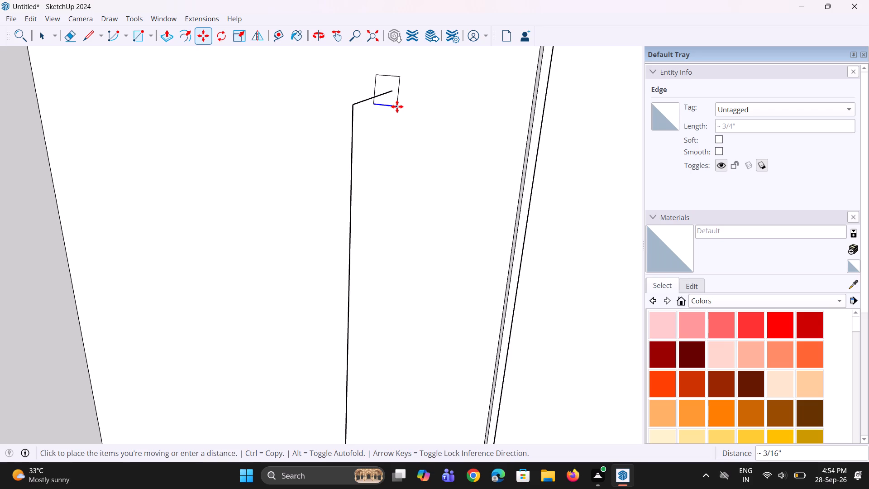
left_click(400, 108)
Sweep the rectangular profile along the three connected path edges with Follow Me to form the side-wall door's bar handle.
middle_click_drag(396, 125, 354, 148)
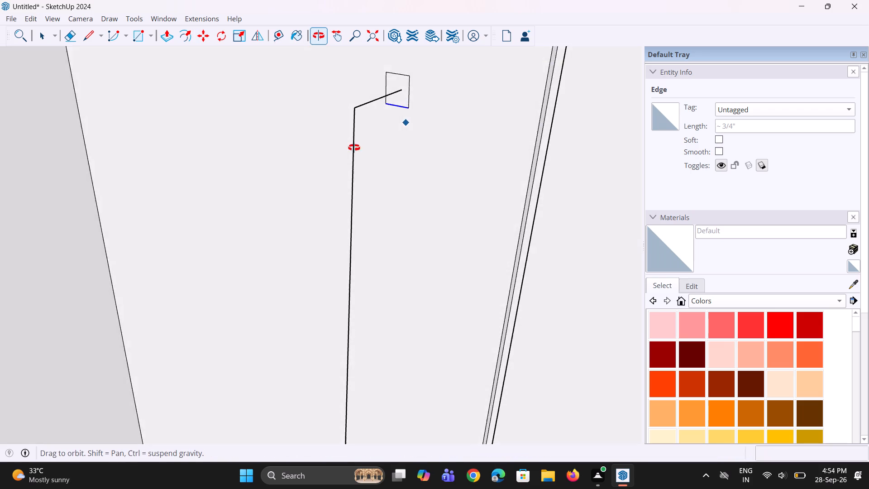
middle_click_drag(354, 148, 326, 148)
scroll(407, 140, "down", 3)
key("space")
key("space")
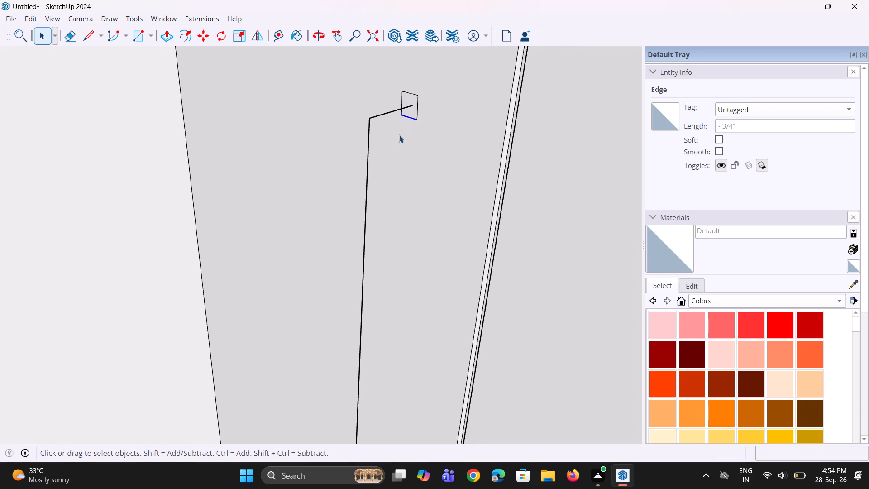
middle_click_drag(390, 171, 392, 164)
left_click(368, 151)
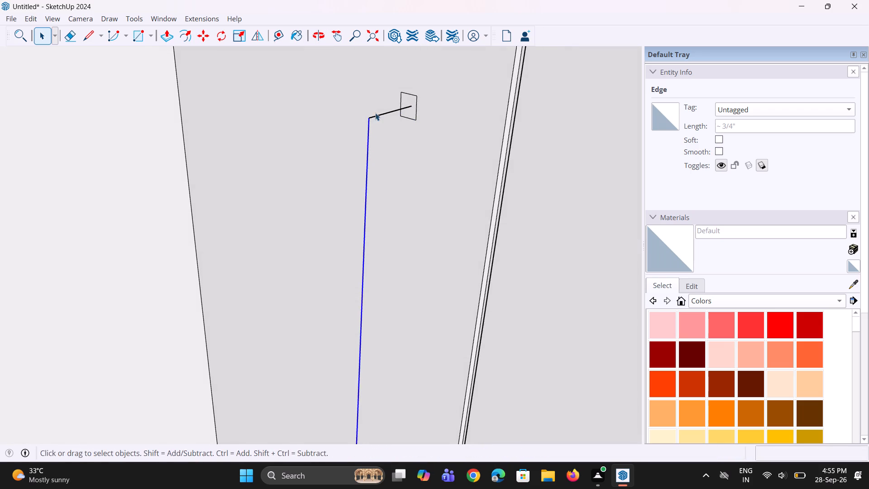
scroll(375, 116, "up", 2)
left_click(378, 116, "ctrl")
scroll(390, 112, "down", 12)
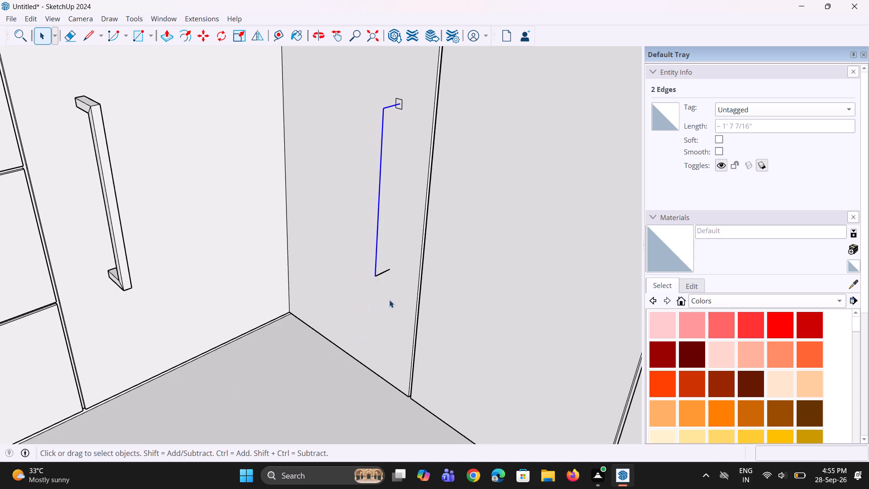
scroll(393, 292, "up", 7)
left_click(379, 265, "ctrl")
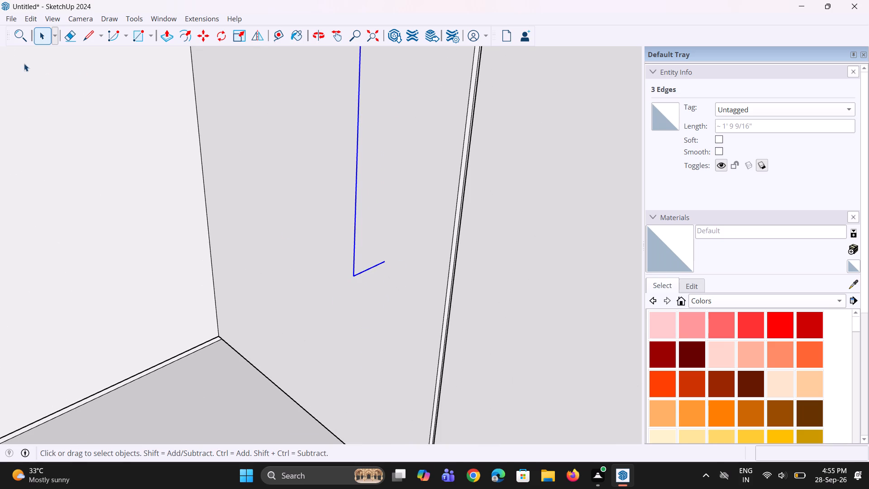
left_click(22, 44)
key("f")
type("ol")
key("l")
left_click(103, 161)
scroll(277, 291, "down", 9)
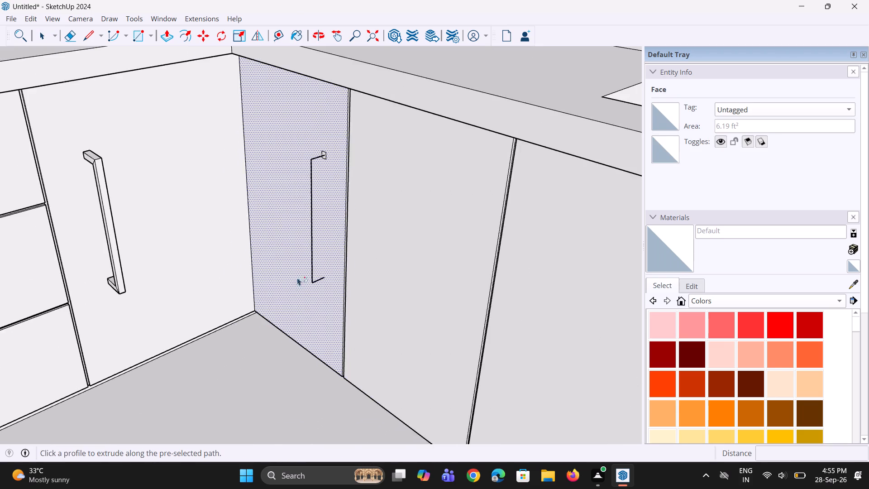
scroll(302, 165, "up", 13)
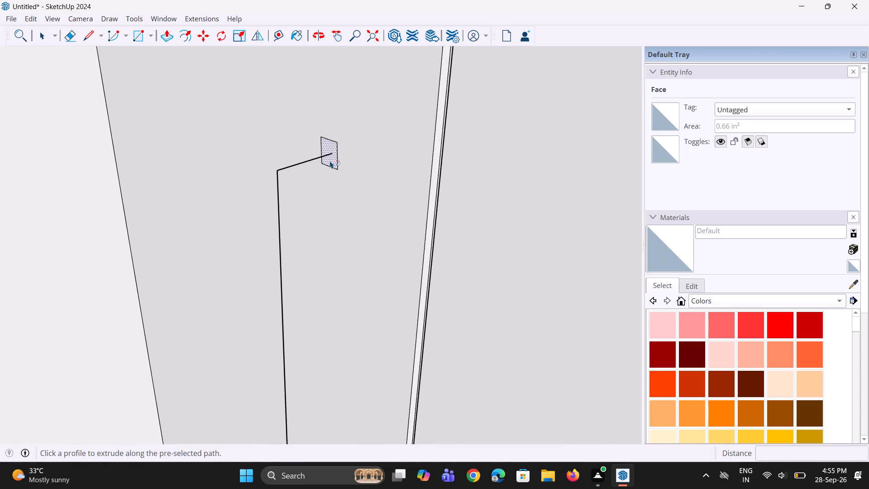
left_click(330, 161)
scroll(268, 192, "down", 17)
middle_click_drag(274, 189, 282, 189)
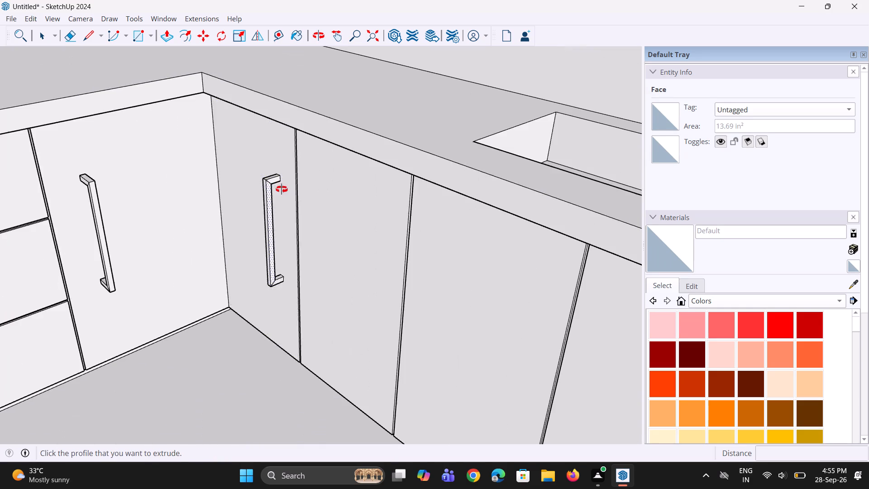
middle_click_drag(282, 189, 344, 187)
scroll(239, 225, "down", 4)
key("space")
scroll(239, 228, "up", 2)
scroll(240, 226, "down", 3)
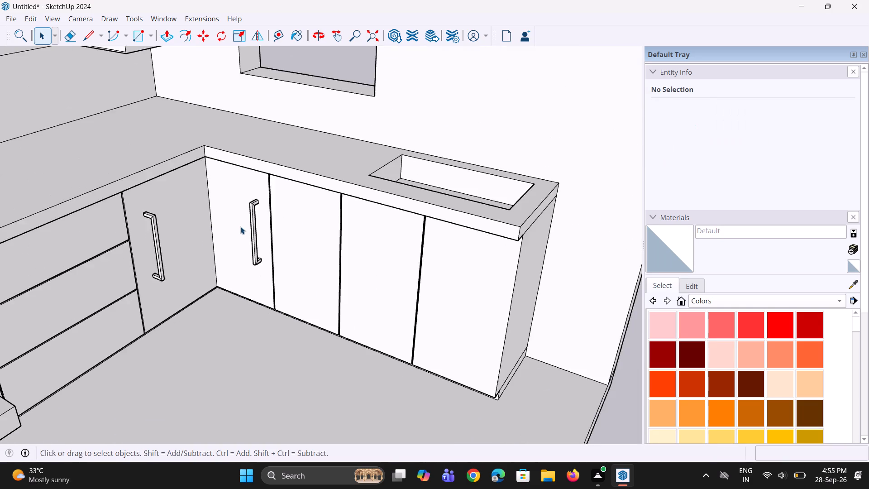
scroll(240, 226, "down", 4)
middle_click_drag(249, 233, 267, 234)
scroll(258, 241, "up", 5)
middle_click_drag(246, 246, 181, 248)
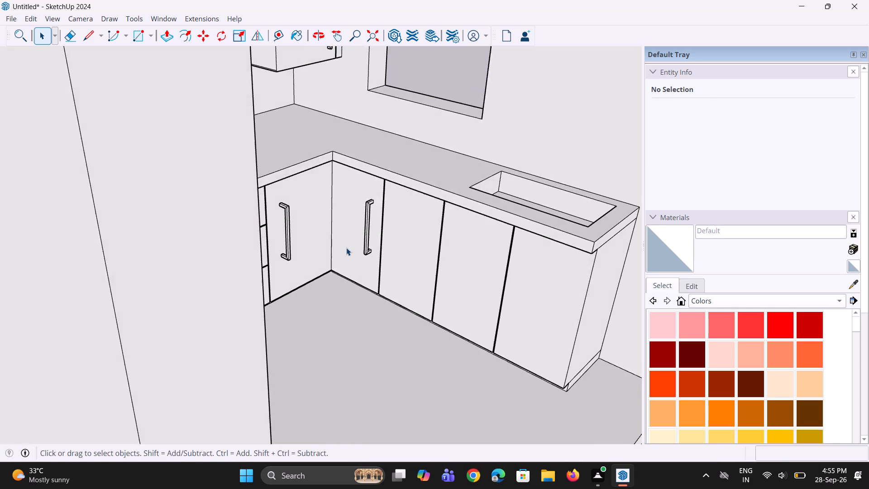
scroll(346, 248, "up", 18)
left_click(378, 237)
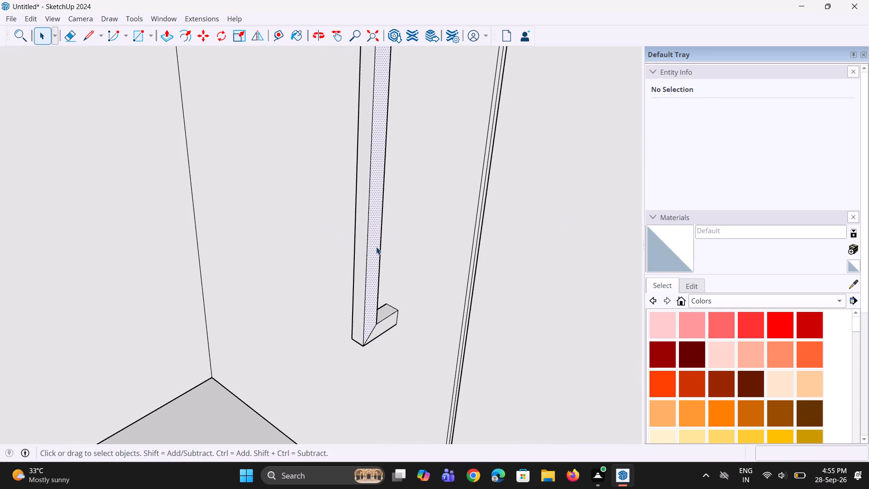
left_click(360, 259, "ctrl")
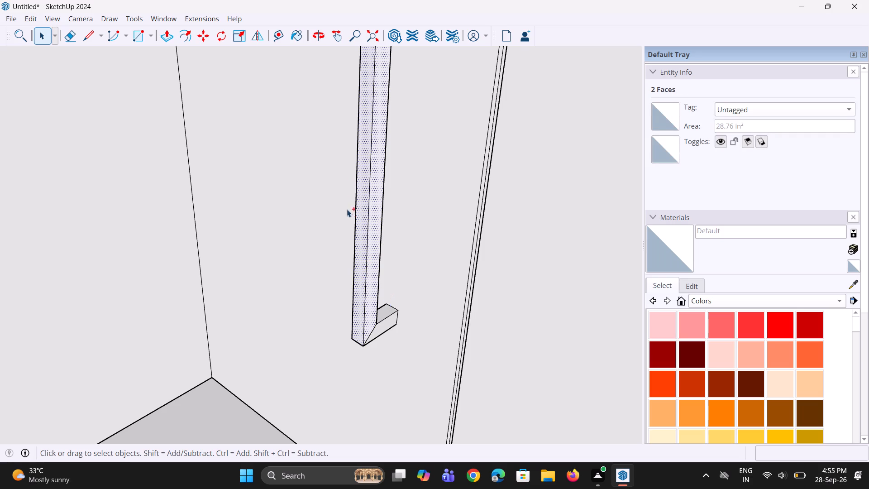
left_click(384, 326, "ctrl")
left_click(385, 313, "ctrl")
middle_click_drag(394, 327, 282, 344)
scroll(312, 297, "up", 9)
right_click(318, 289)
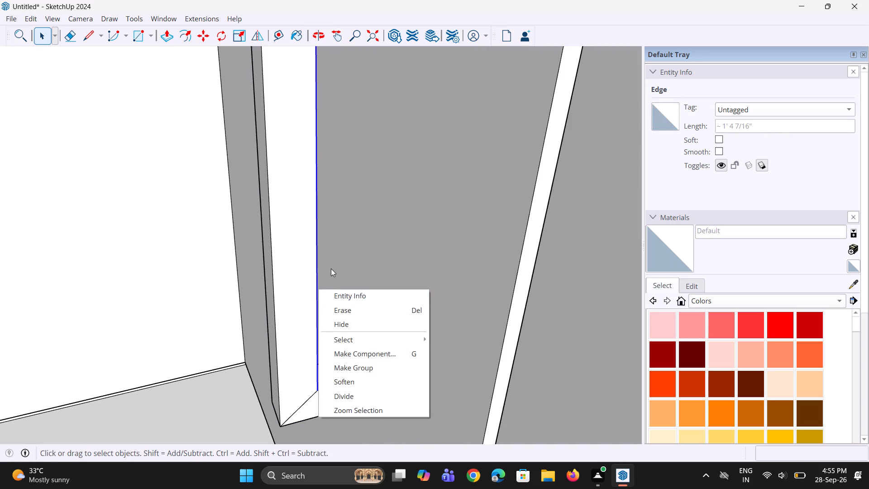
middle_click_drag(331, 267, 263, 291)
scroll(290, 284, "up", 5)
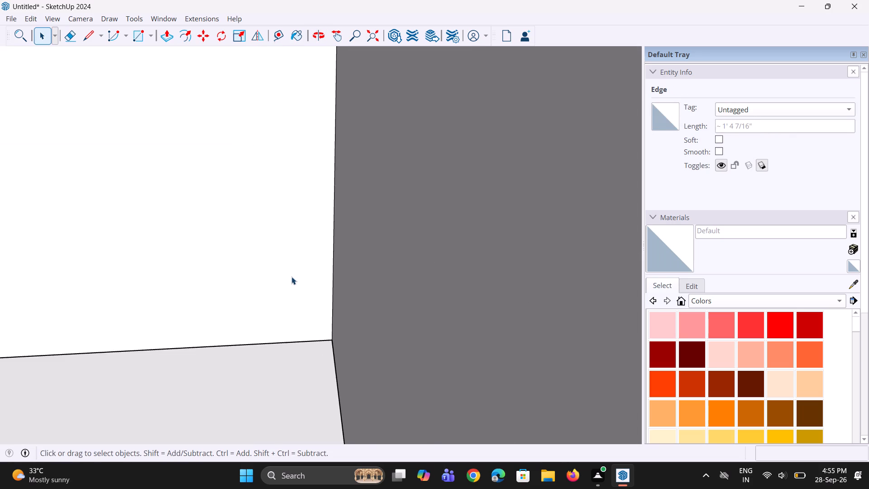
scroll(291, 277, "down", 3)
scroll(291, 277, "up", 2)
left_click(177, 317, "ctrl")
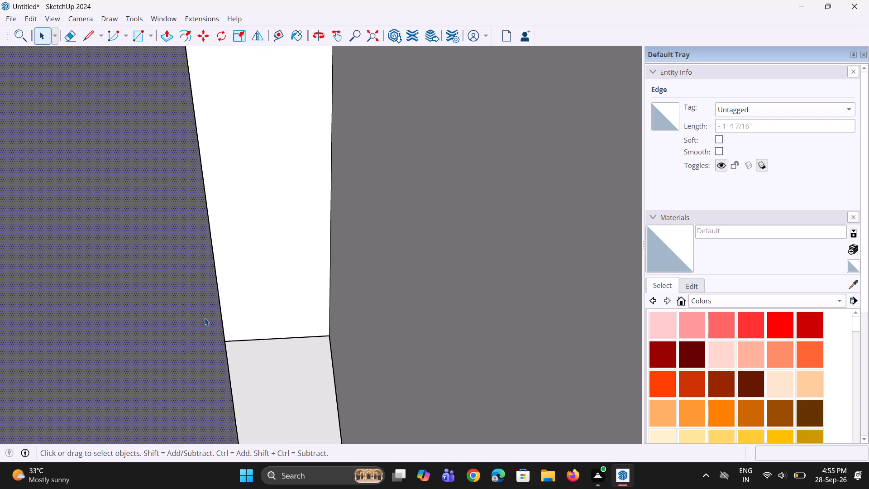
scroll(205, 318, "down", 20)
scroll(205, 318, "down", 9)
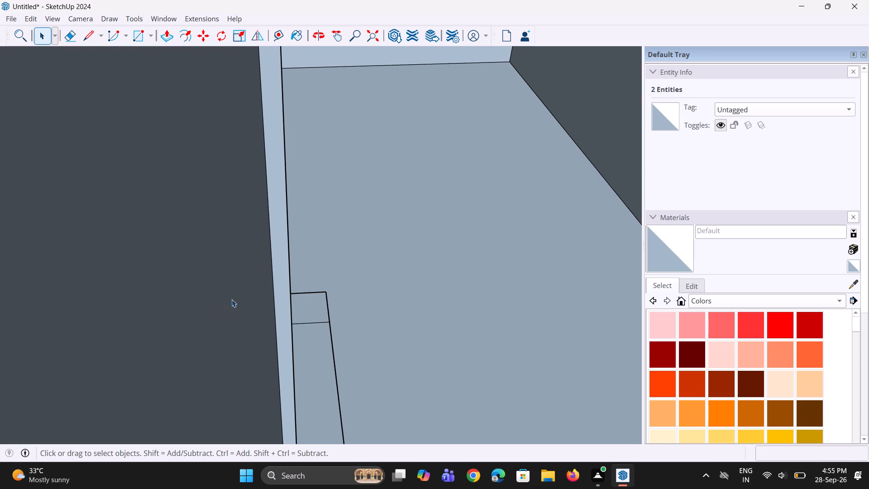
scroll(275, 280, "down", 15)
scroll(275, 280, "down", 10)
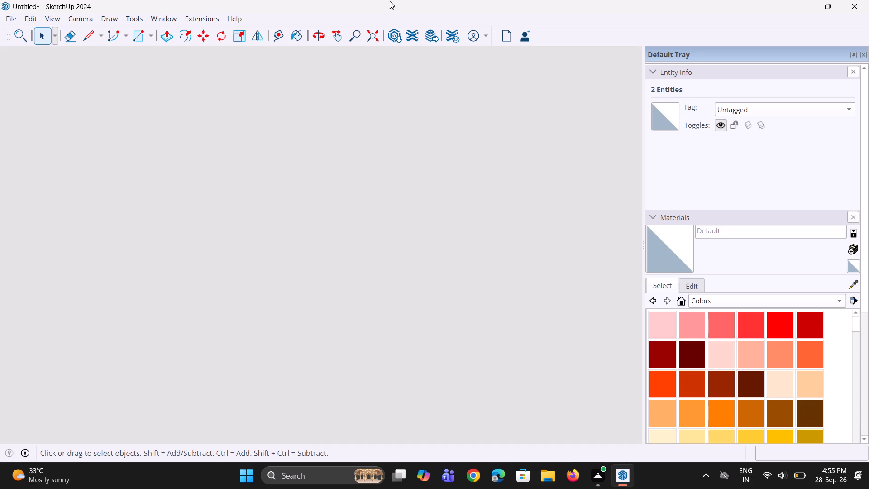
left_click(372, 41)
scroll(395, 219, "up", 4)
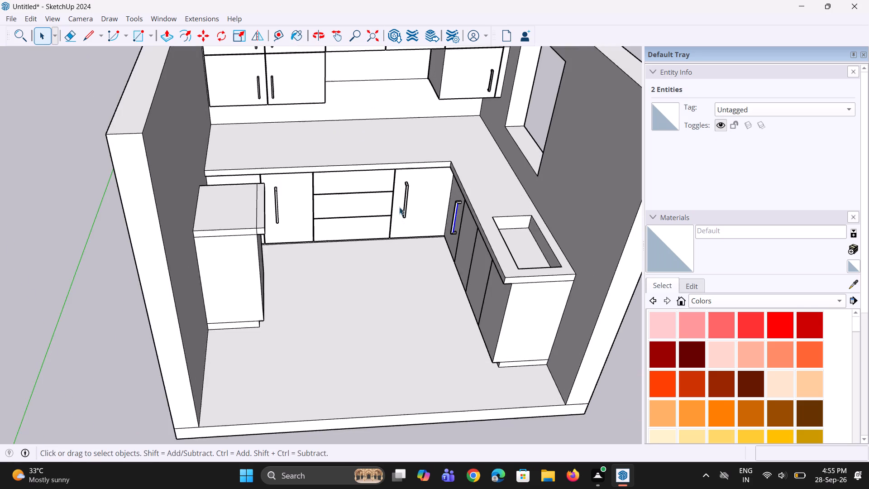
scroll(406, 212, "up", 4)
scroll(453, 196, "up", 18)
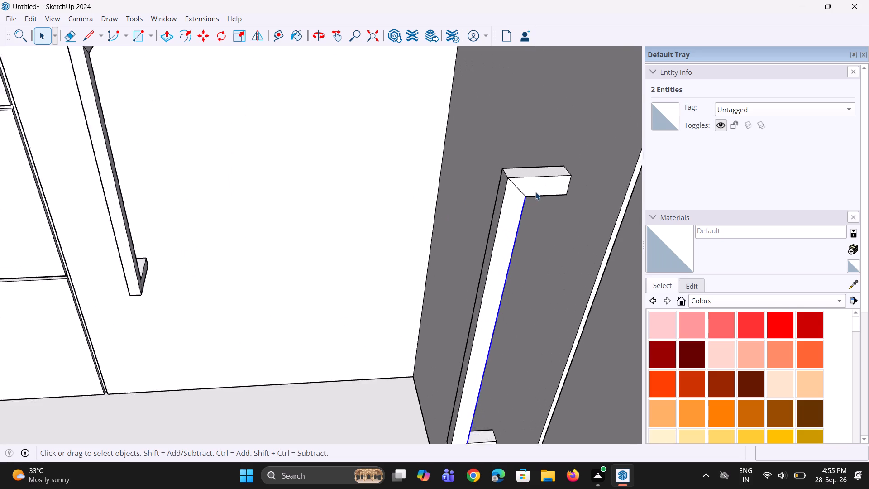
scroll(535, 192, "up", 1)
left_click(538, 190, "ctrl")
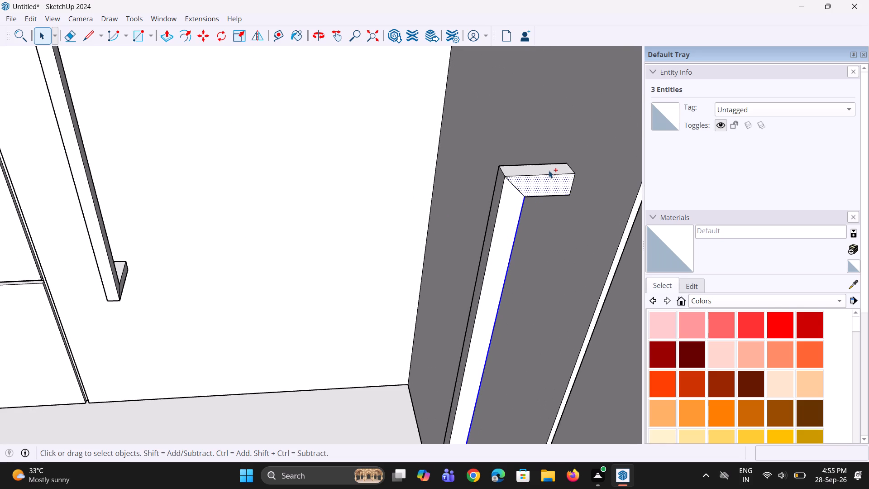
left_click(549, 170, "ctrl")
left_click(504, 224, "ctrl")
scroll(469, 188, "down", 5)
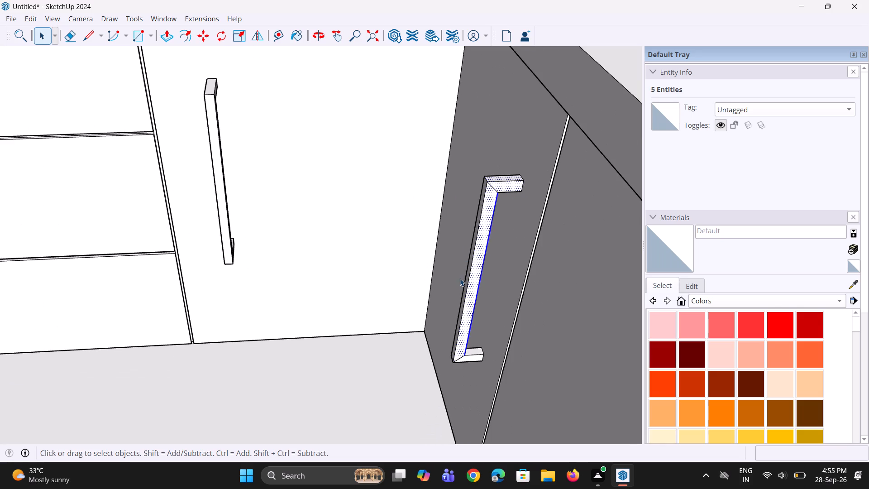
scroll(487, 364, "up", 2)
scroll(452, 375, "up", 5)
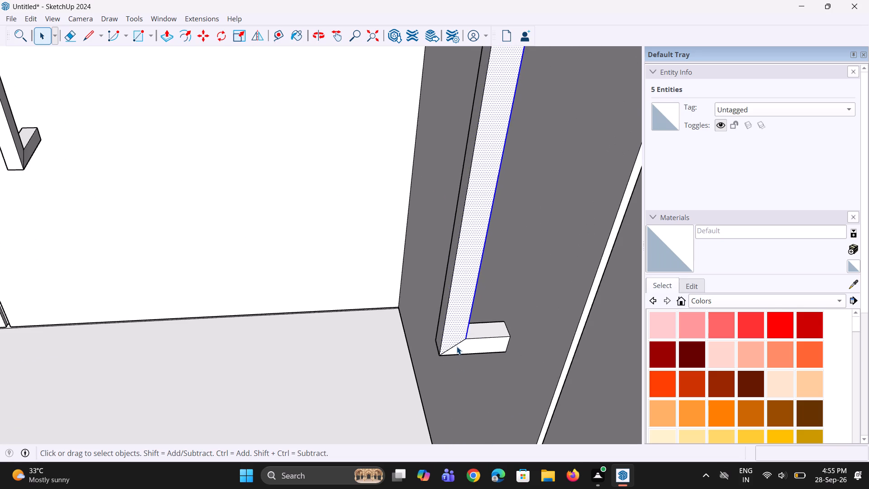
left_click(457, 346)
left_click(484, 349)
Select the lower leg's top face and side face, plus the bar's matching side face and front face, on the side-wall door's handle.
left_click(484, 328)
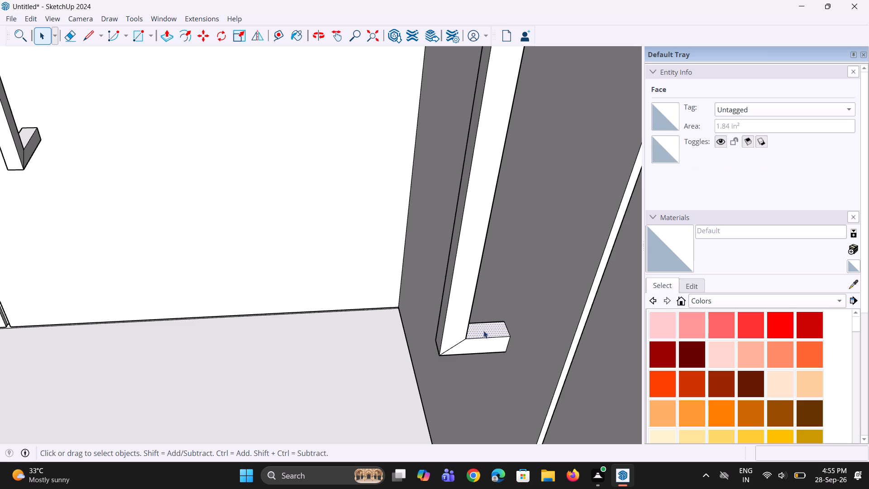
left_click(470, 349, "ctrl")
left_click(459, 332, "ctrl")
middle_click_drag(448, 340, 523, 345)
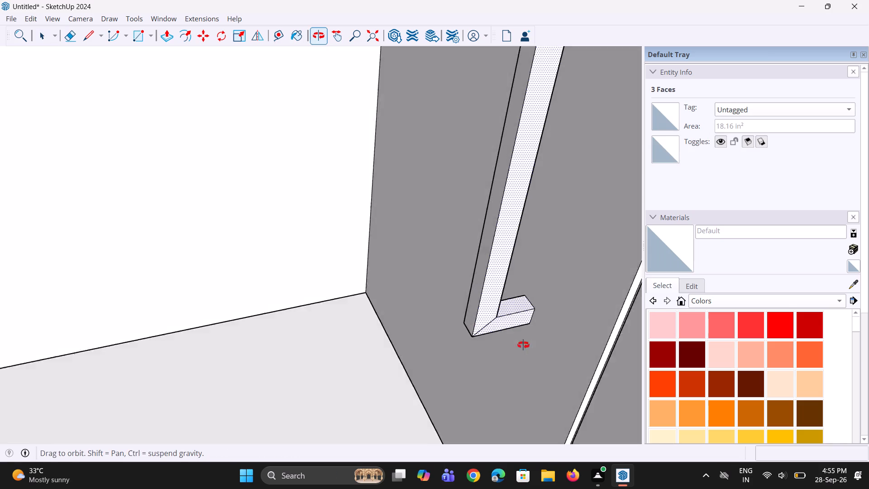
middle_click_drag(523, 345, 544, 338)
scroll(497, 302, "up", 3)
left_click(490, 293, "ctrl")
scroll(490, 348, "down", 6)
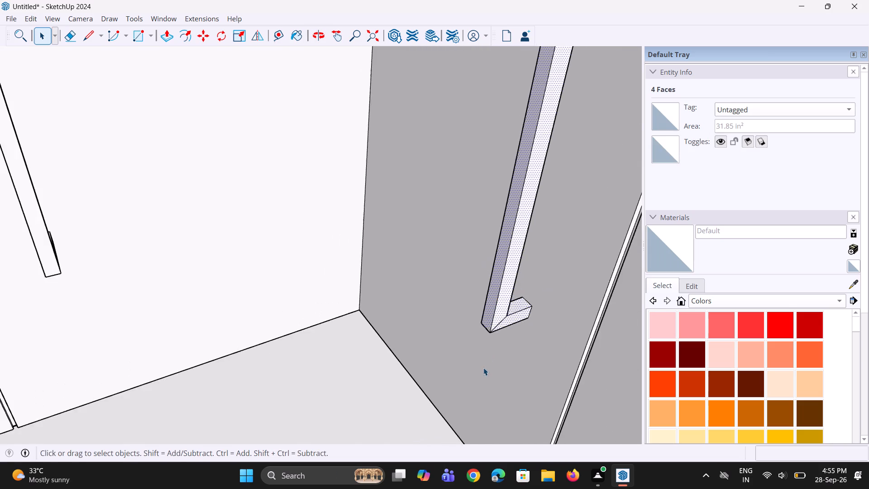
Add the upper leg's side, top and underside faces and the bar's door-facing inner face to the handle selection.
scroll(483, 368, "down", 8)
scroll(499, 216, "up", 14)
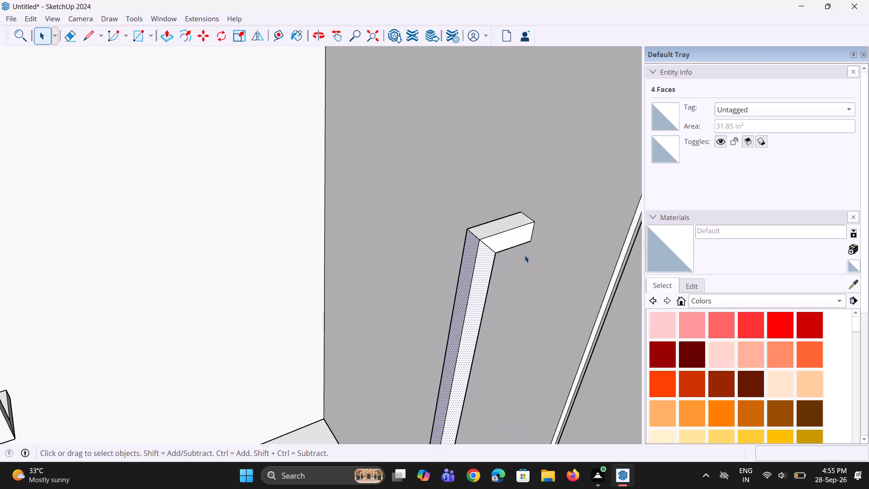
scroll(525, 255, "up", 2)
left_click(516, 232, "ctrl")
left_click(491, 208, "ctrl")
middle_click_drag(486, 268, 421, 146)
middle_click_drag(493, 254, 480, 165)
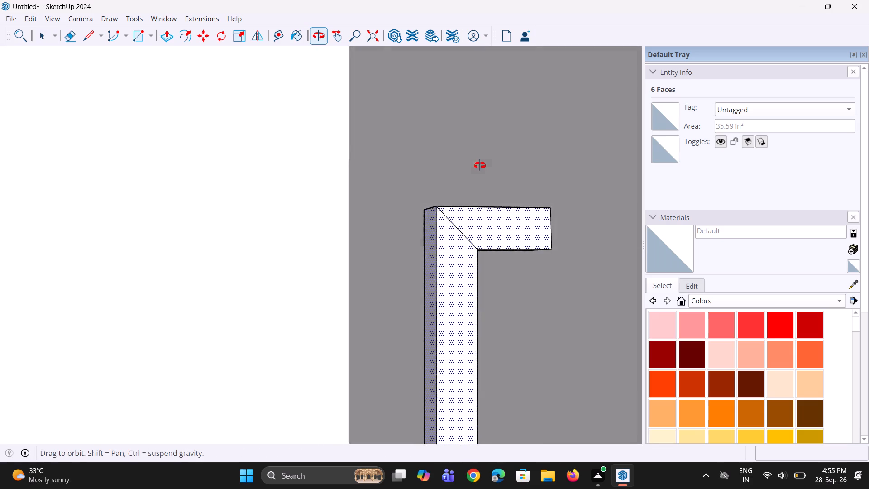
middle_click_drag(480, 165, 477, 147)
scroll(507, 255, "up", 7)
left_click(509, 246, "ctrl")
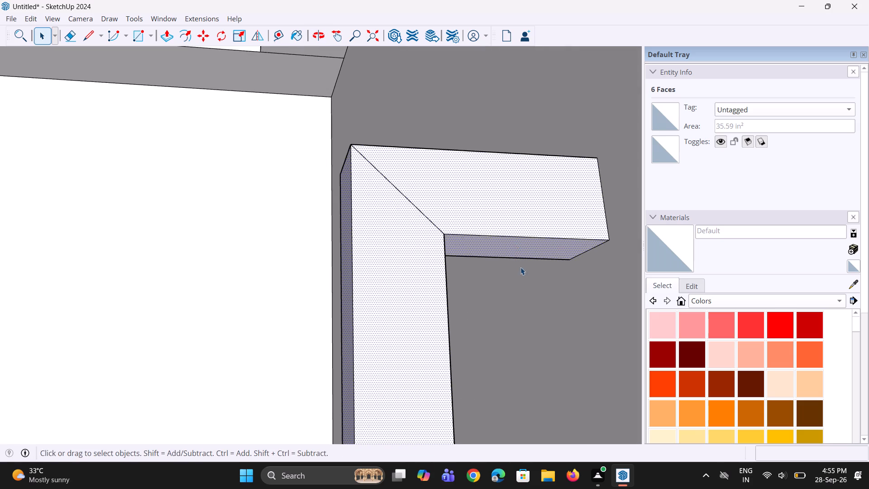
scroll(520, 258, "down", 4)
middle_click_drag(508, 274, 395, 314)
scroll(448, 327, "up", 4)
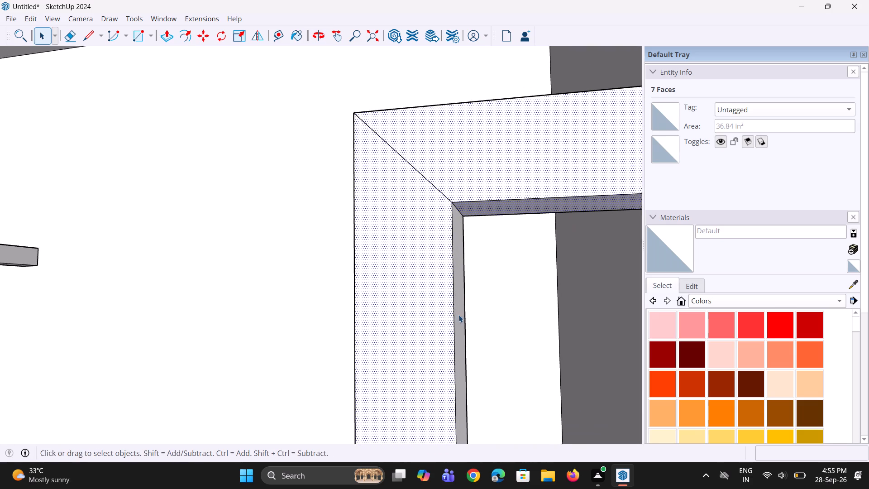
scroll(458, 315, "up", 1)
left_click(459, 302, "ctrl")
Add the corner-facing side faces of the upper leg and the vertical bar to the handle selection.
scroll(430, 235, "down", 8)
middle_click_drag(431, 236, 466, 285)
scroll(469, 258, "down", 6)
middle_click_drag(468, 250, 511, 294)
scroll(465, 222, "down", 5)
middle_click_drag(476, 251, 490, 266)
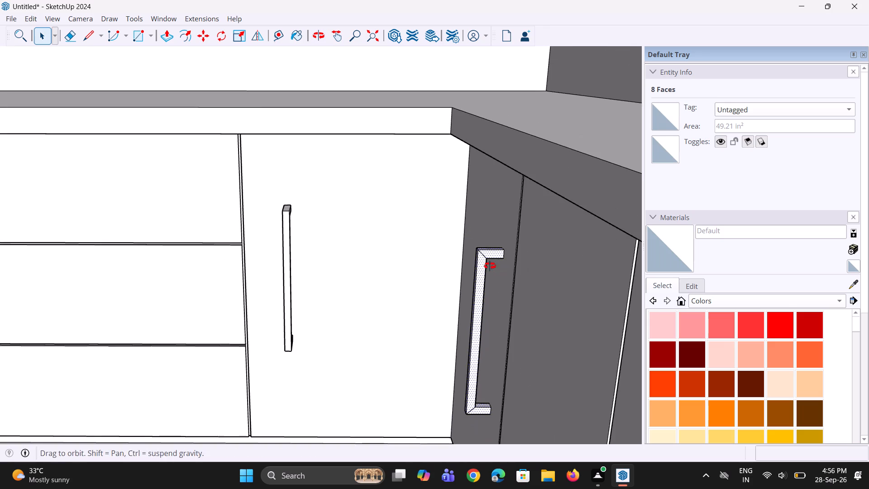
middle_click_drag(490, 266, 493, 267)
scroll(483, 377, "up", 3)
middle_click_drag(463, 348, 647, 355)
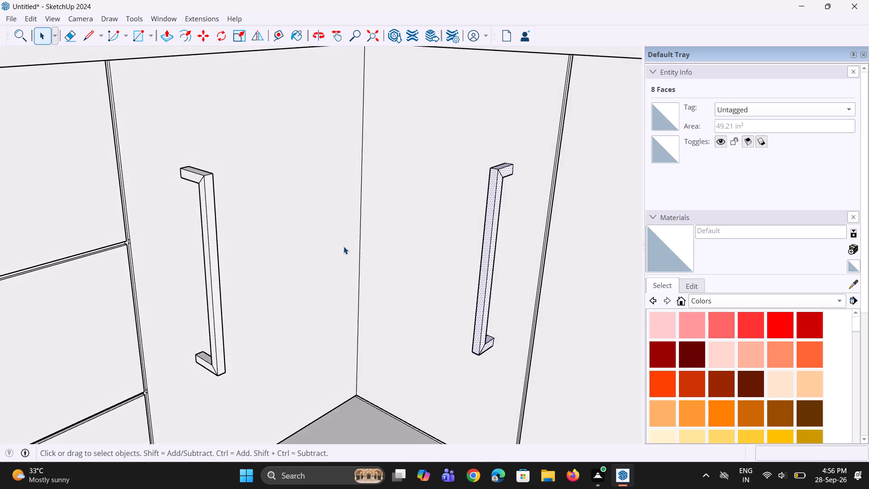
middle_click_drag(348, 252, 473, 236)
scroll(398, 199, "up", 5)
middle_click_drag(409, 189, 487, 213)
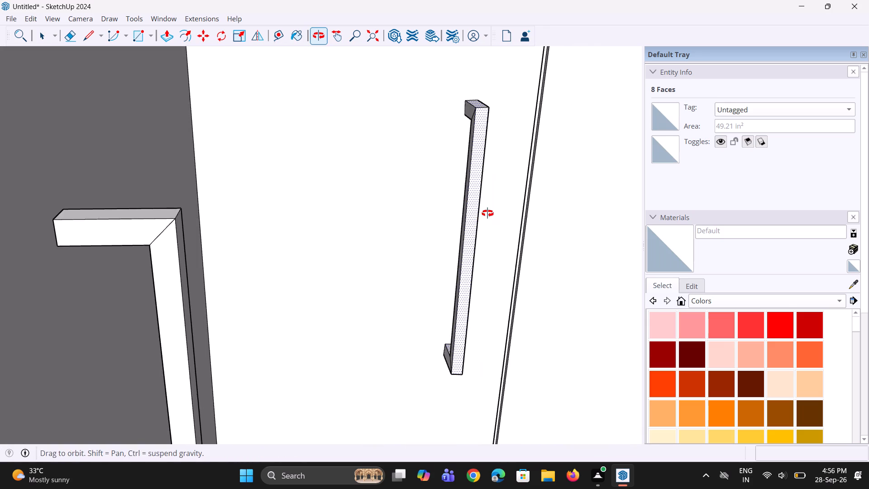
middle_click_drag(487, 213, 487, 213)
scroll(486, 146, "up", 5)
scroll(454, 81, "up", 1)
left_click(461, 90, "ctrl")
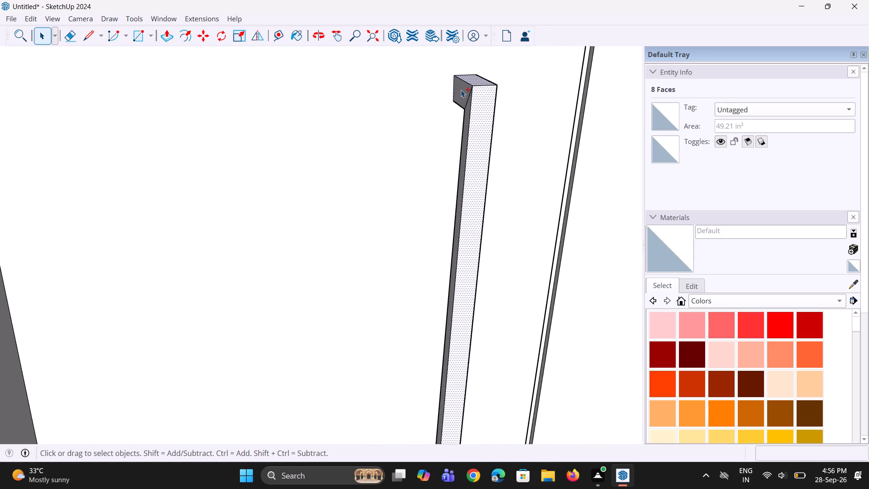
middle_click_drag(473, 165, 510, 157)
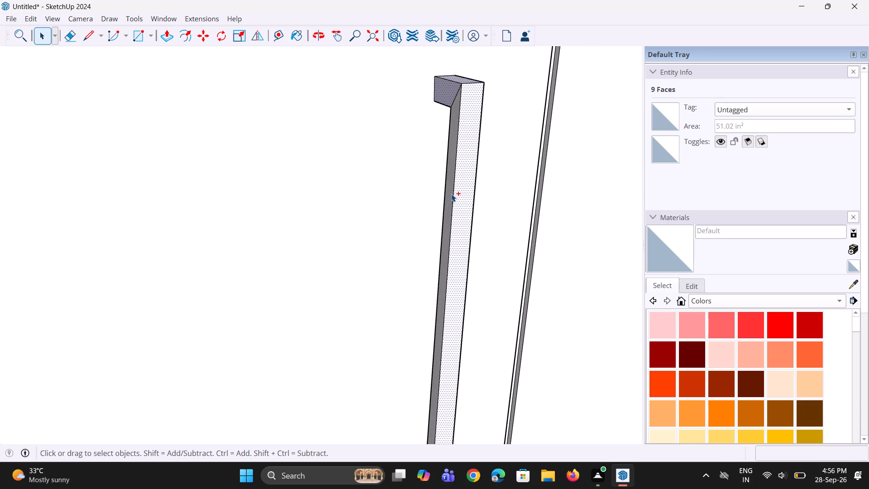
left_click(451, 194, "ctrl")
Add the corner-facing side face of the lower leg to the side-wall door handle's selection.
middle_click_drag(449, 230, 527, 212)
scroll(482, 182, "down", 4)
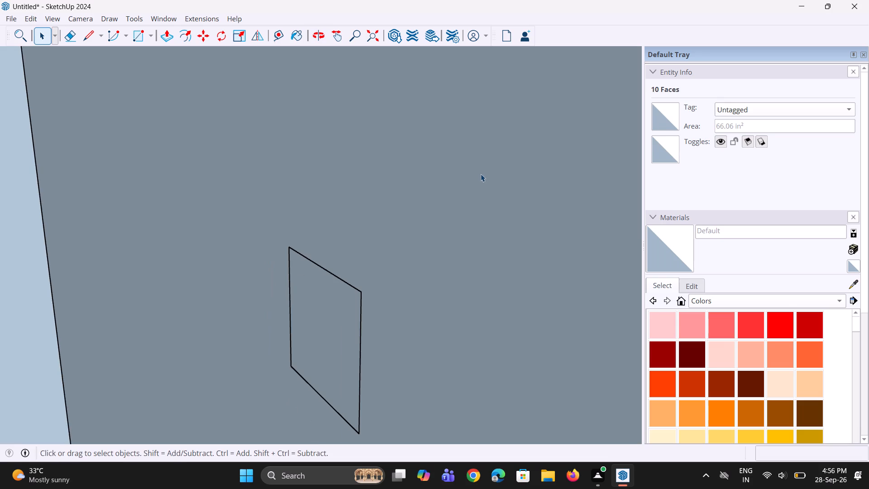
scroll(477, 175, "down", 13)
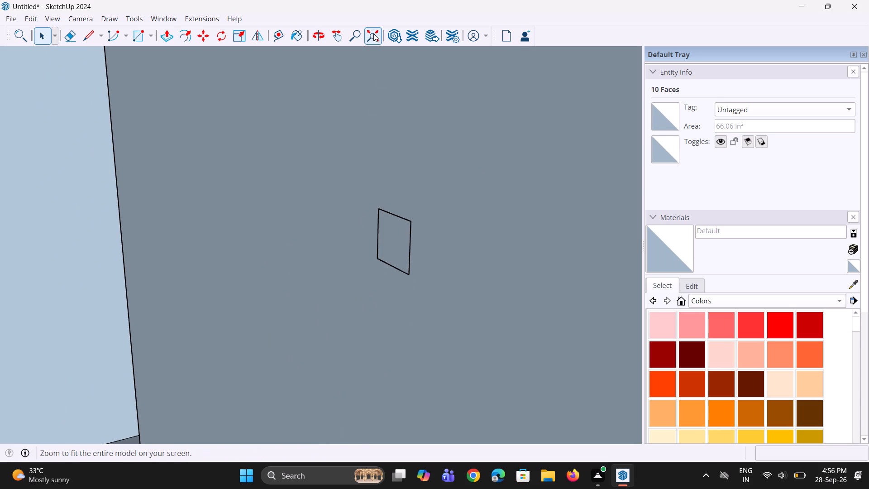
left_click(373, 34)
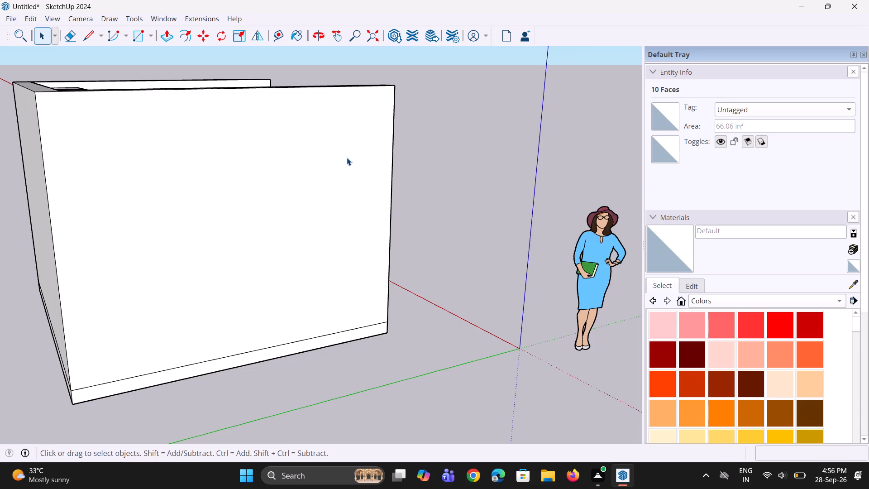
middle_click_drag(335, 182, 0, 236)
scroll(318, 209, "up", 5)
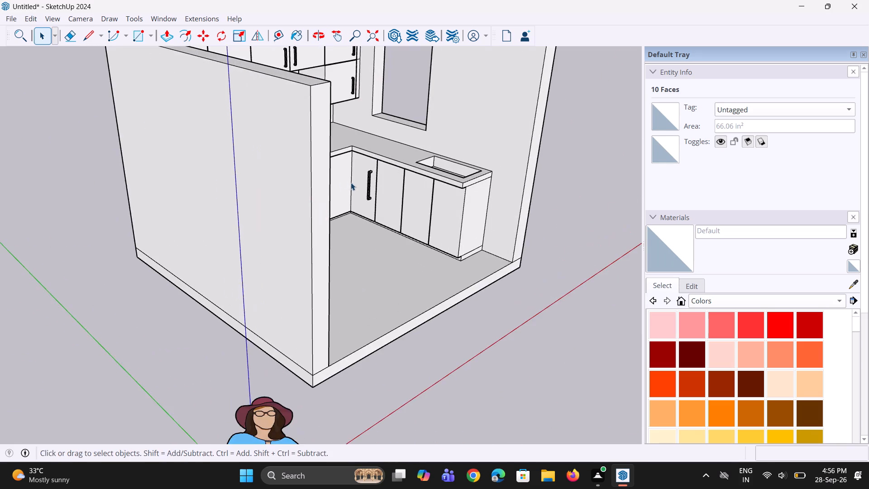
scroll(351, 182, "up", 15)
middle_click_drag(368, 225, 437, 218)
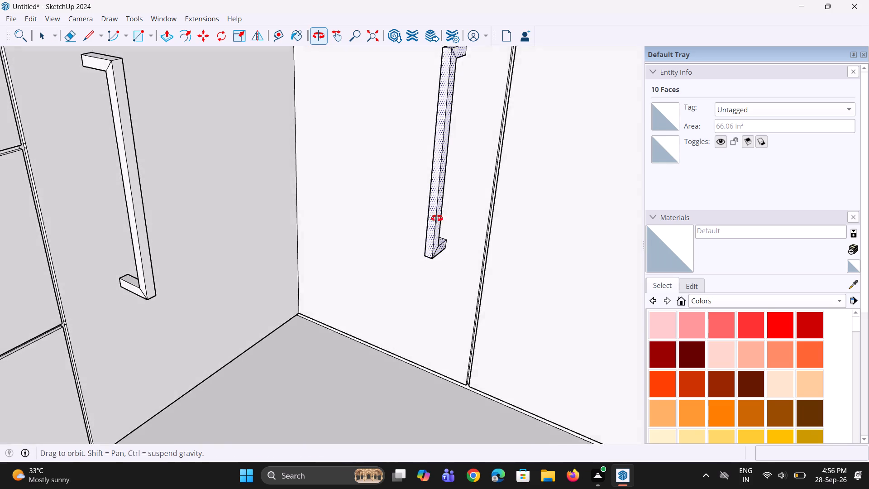
middle_click_drag(437, 218, 438, 218)
scroll(427, 226, "up", 4)
middle_click_drag(425, 228, 489, 228)
middle_click_drag(477, 232, 487, 231)
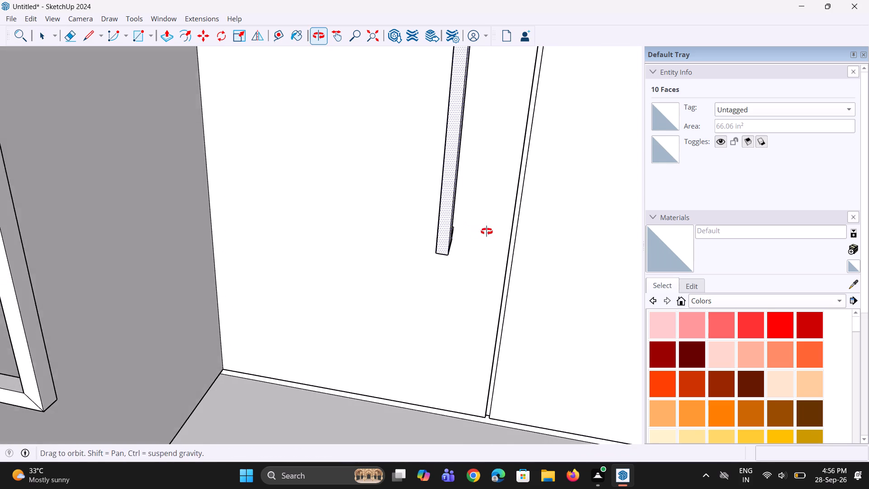
middle_click_drag(487, 231, 487, 232)
scroll(487, 232, "up", 8)
scroll(414, 104, "up", 1)
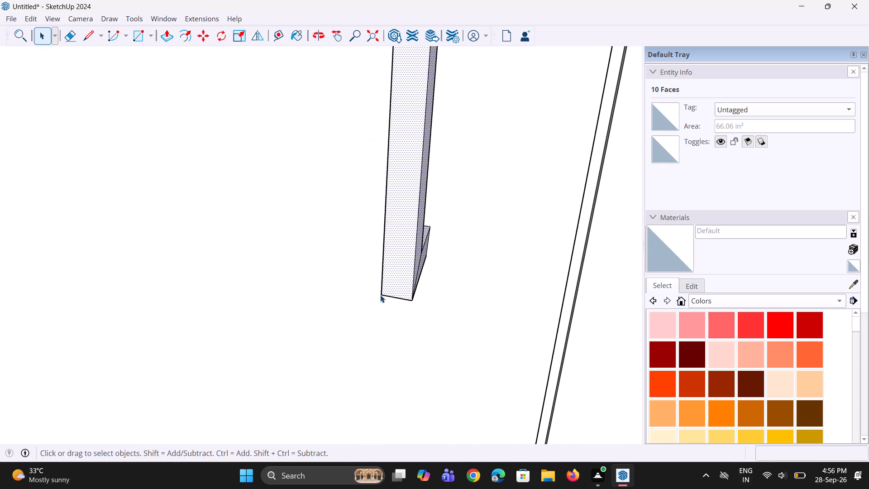
scroll(380, 295, "up", 2)
middle_click_drag(380, 295, 492, 296, "ctrl")
left_click(374, 244, "ctrl")
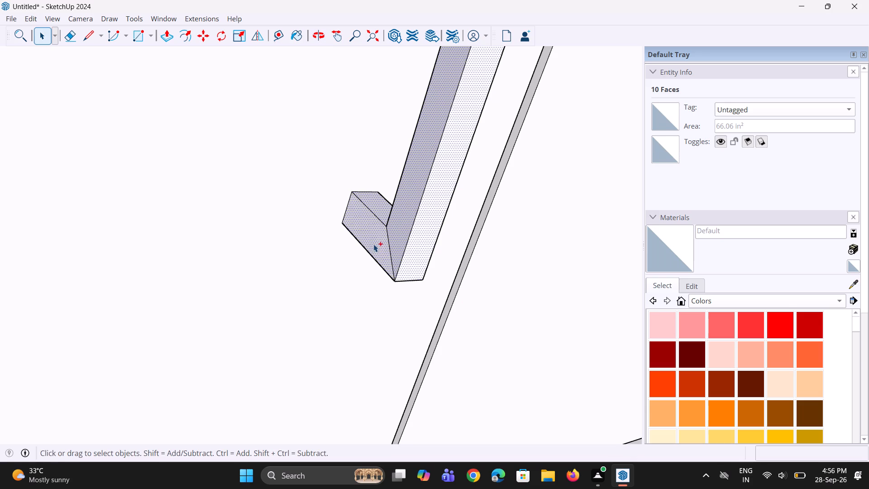
Copy the selected handle onto the second side-wall base door, about 1' 10 3/4" along, near that door's far edge.
scroll(397, 302, "down", 18)
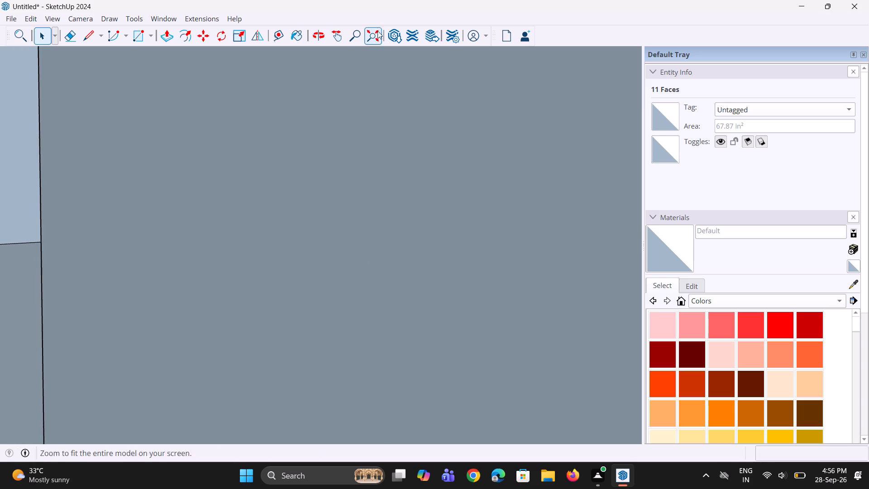
left_click(374, 34)
middle_click_drag(331, 188, 0, 209)
scroll(404, 208, "up", 18)
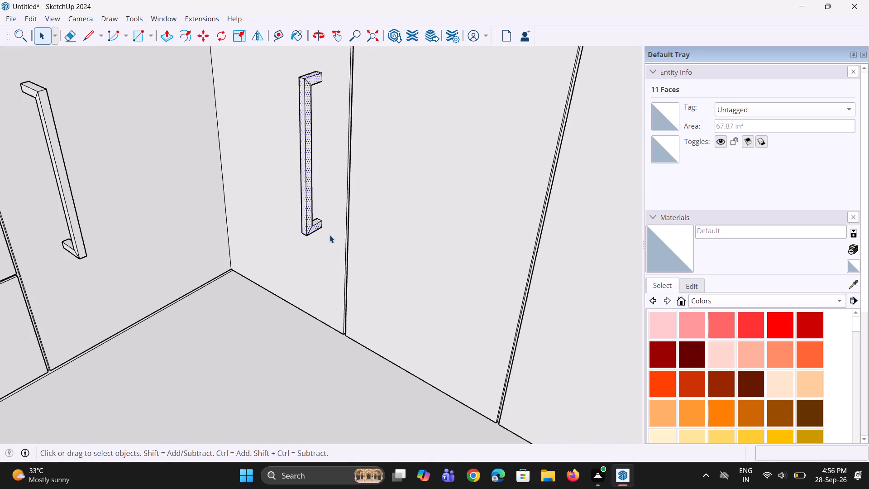
key("m")
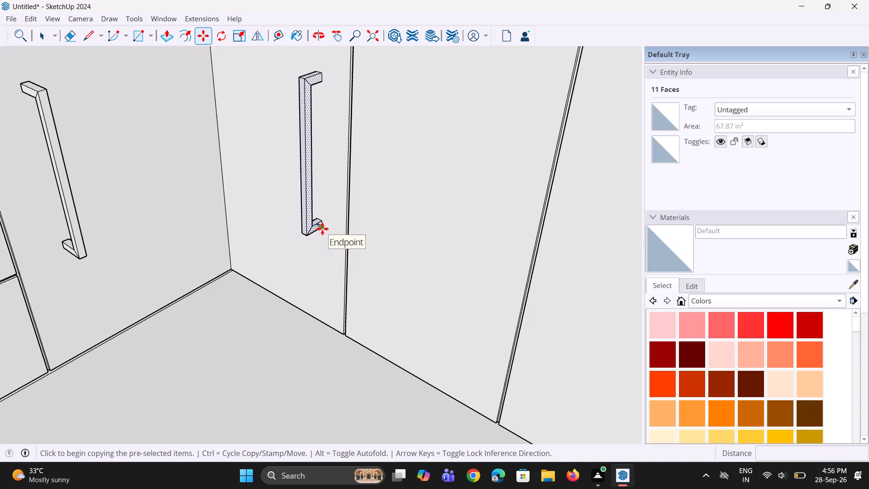
left_click(322, 229)
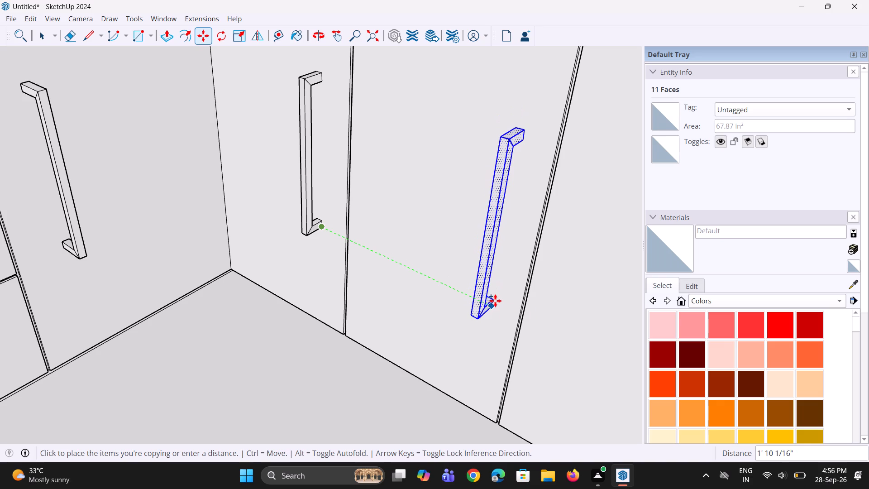
left_click(501, 304)
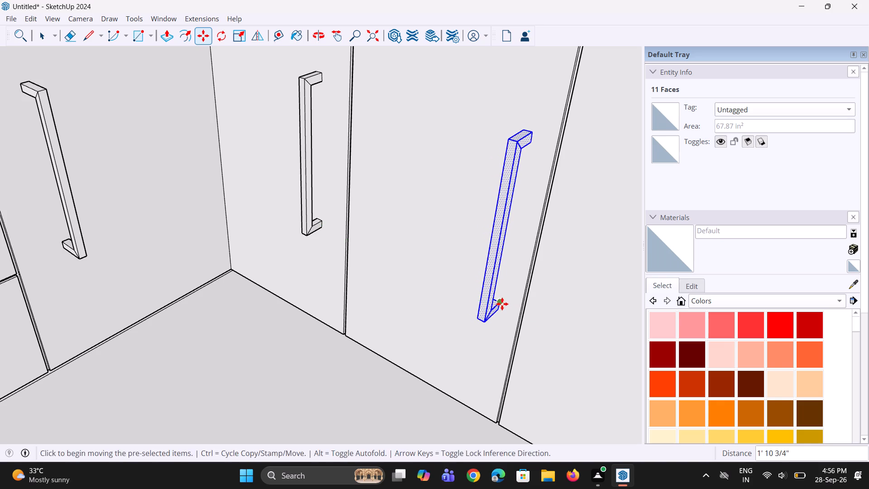
Copy the second door's handle onto the third side-wall base door, about 1' 9" along, near that door's far edge.
middle_click_drag(502, 304, 457, 177)
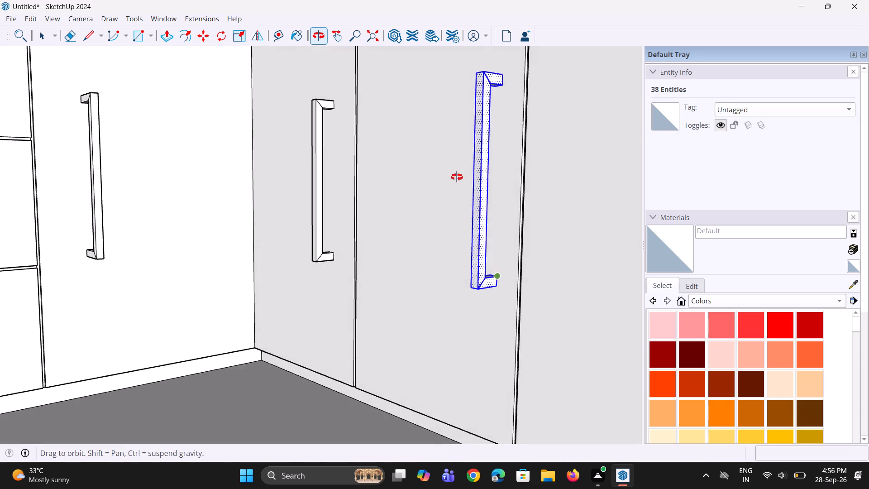
middle_click_drag(457, 177, 457, 169)
scroll(484, 102, "up", 8)
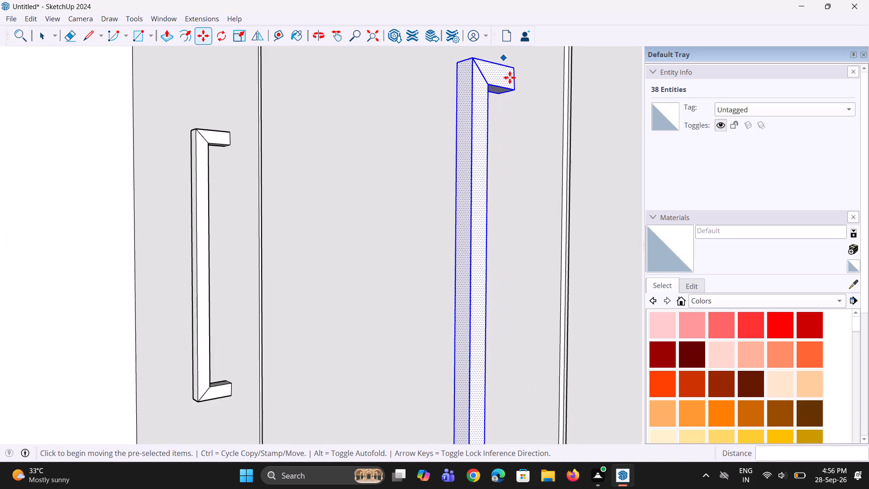
scroll(507, 120, "down", 3)
key("m")
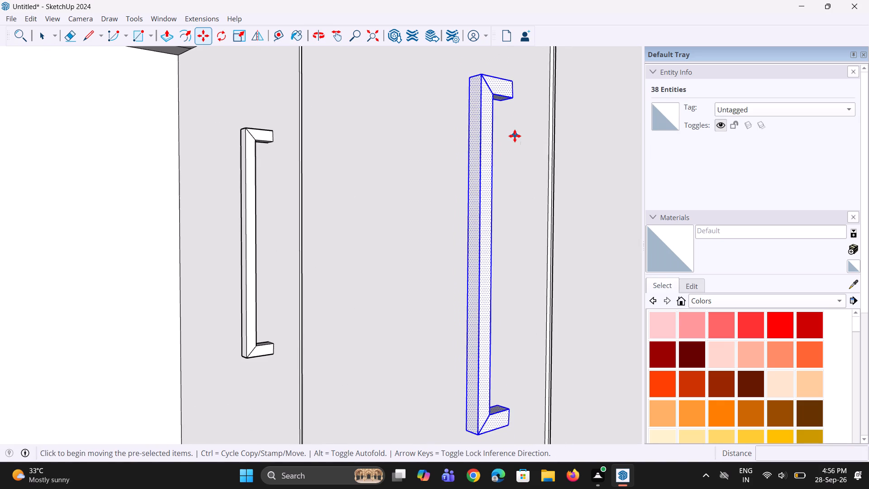
scroll(515, 136, "down", 14)
scroll(349, 336, "down", 4)
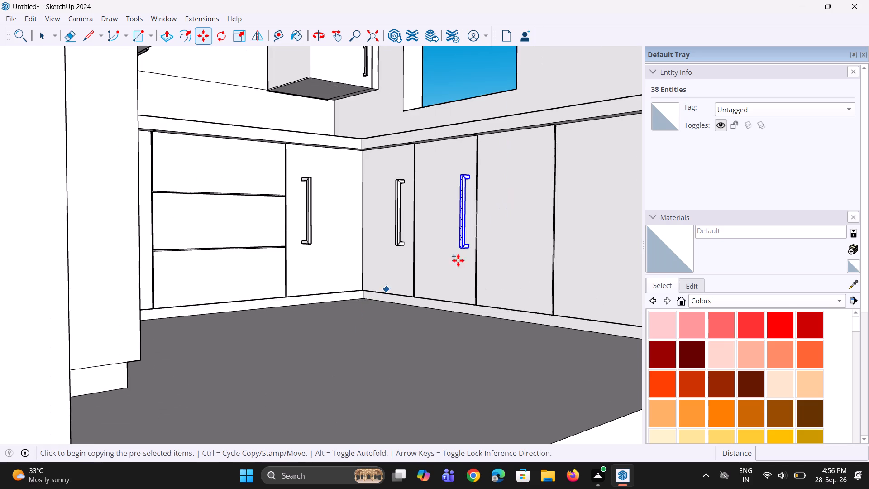
scroll(481, 253, "up", 5)
left_click(465, 244)
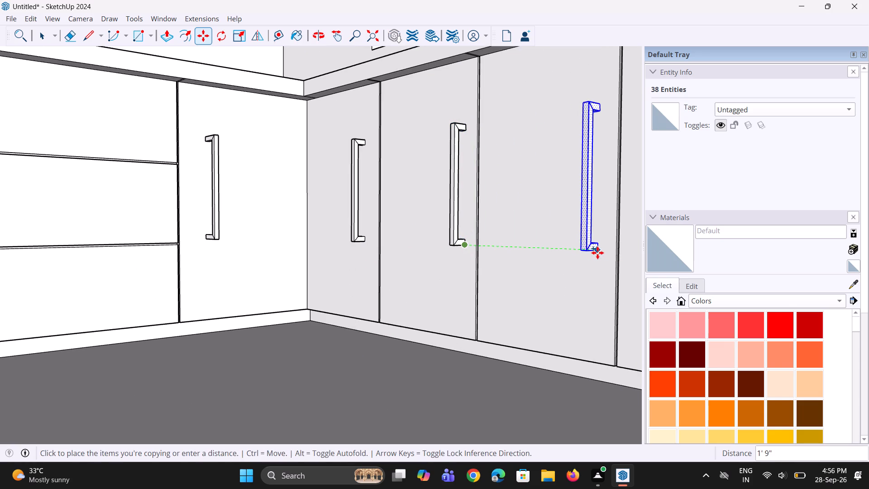
left_click(598, 253)
Copy the third door's handle about 7 5/16" onto the fourth side-wall base door, just across the gap between the doors.
scroll(487, 309, "down", 9)
key("m")
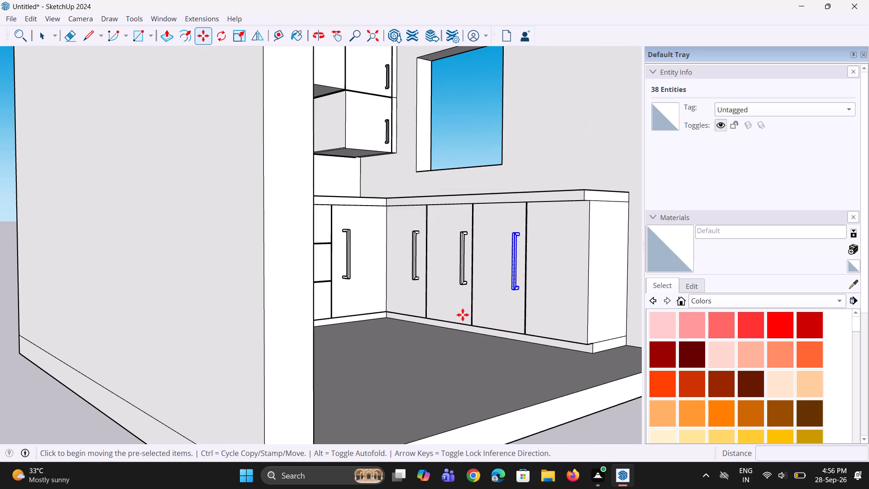
left_click(518, 287)
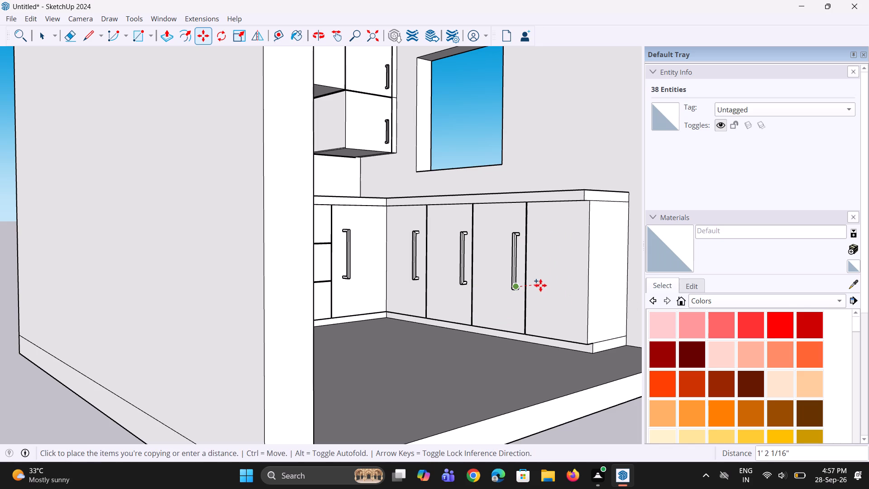
scroll(528, 291, "up", 4)
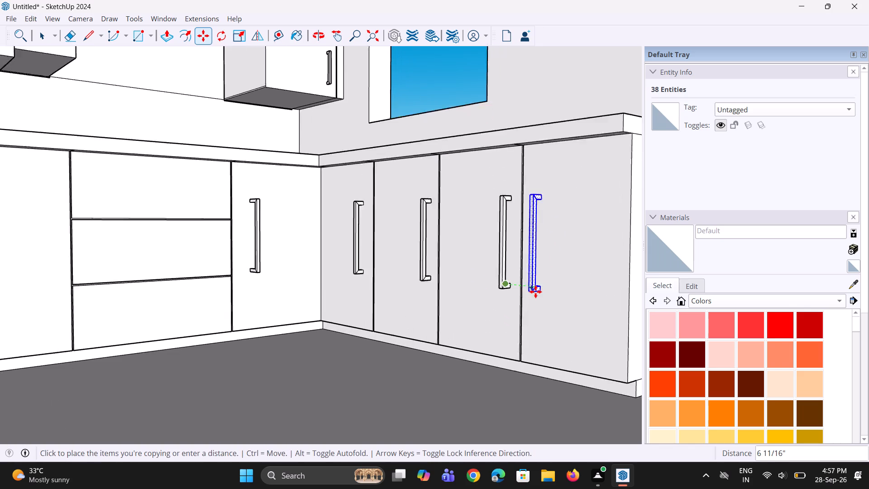
scroll(535, 292, "up", 4)
left_click(539, 288)
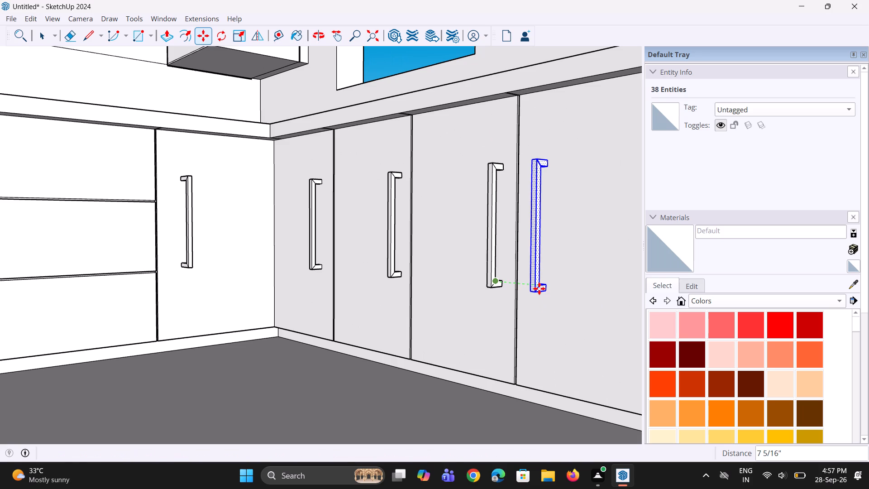
key("space")
key("space")
Examine the handles fitted across the side-wall base doors and the neighbouring drawer unit.
scroll(497, 315, "down", 5)
scroll(455, 304, "down", 4)
middle_click_drag(444, 301, 495, 321)
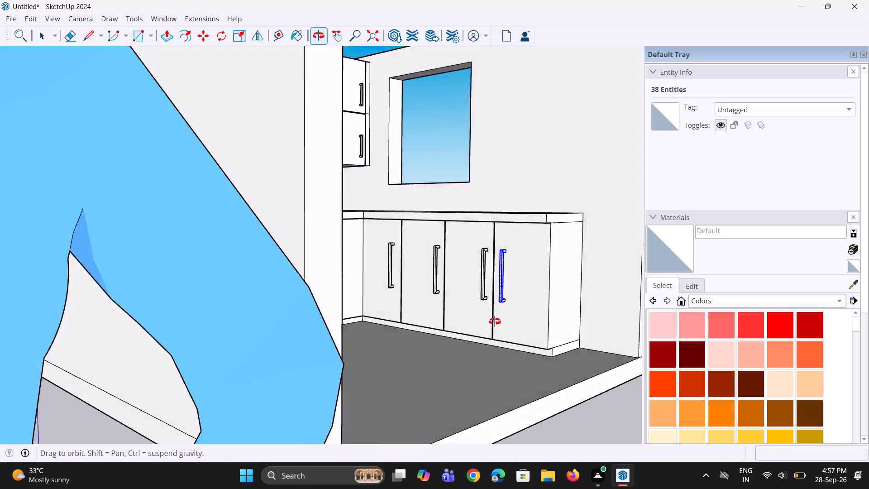
middle_click_drag(495, 321, 501, 328)
scroll(499, 336, "down", 4)
middle_click_drag(495, 317, 338, 363)
scroll(389, 321, "down", 4)
middle_click_drag(401, 323, 420, 326)
scroll(433, 312, "up", 13)
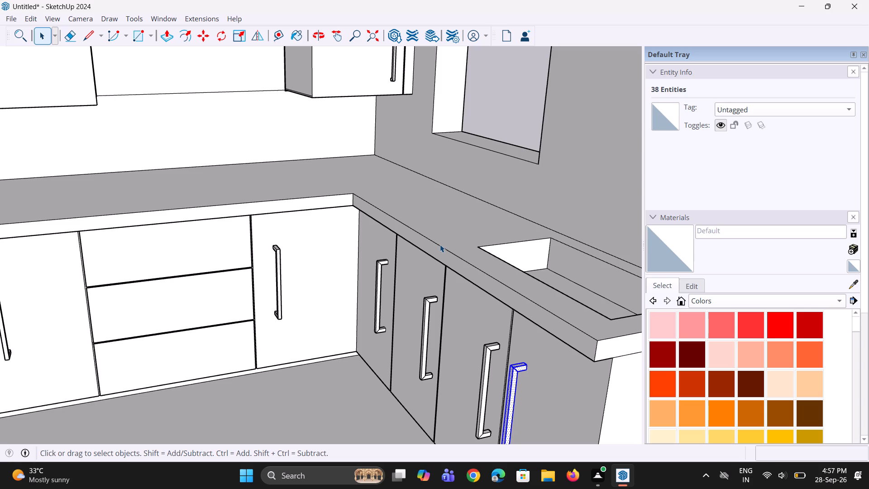
scroll(327, 372, "down", 3)
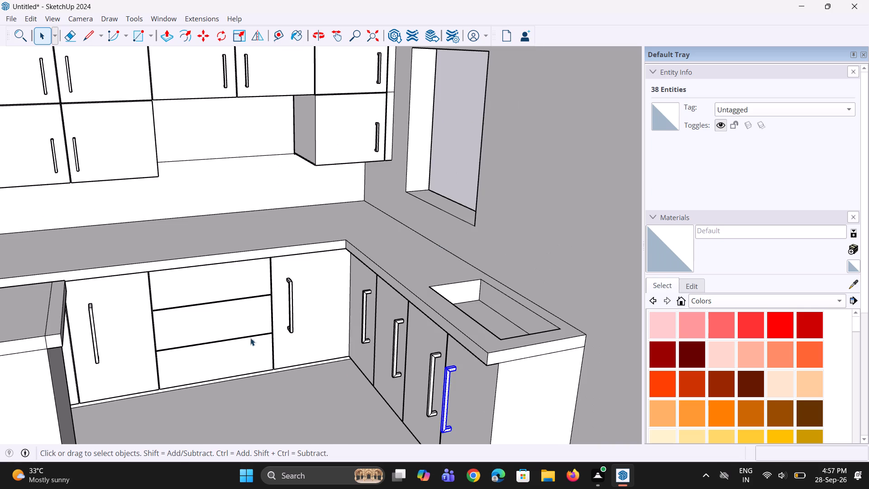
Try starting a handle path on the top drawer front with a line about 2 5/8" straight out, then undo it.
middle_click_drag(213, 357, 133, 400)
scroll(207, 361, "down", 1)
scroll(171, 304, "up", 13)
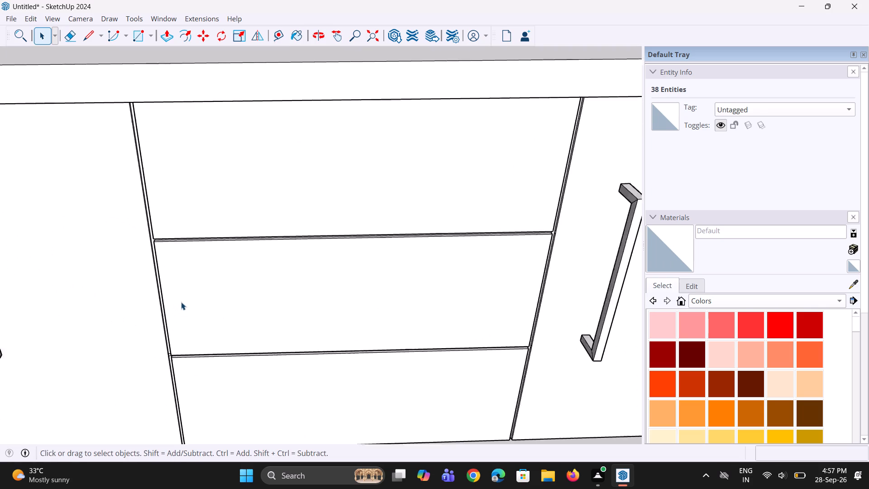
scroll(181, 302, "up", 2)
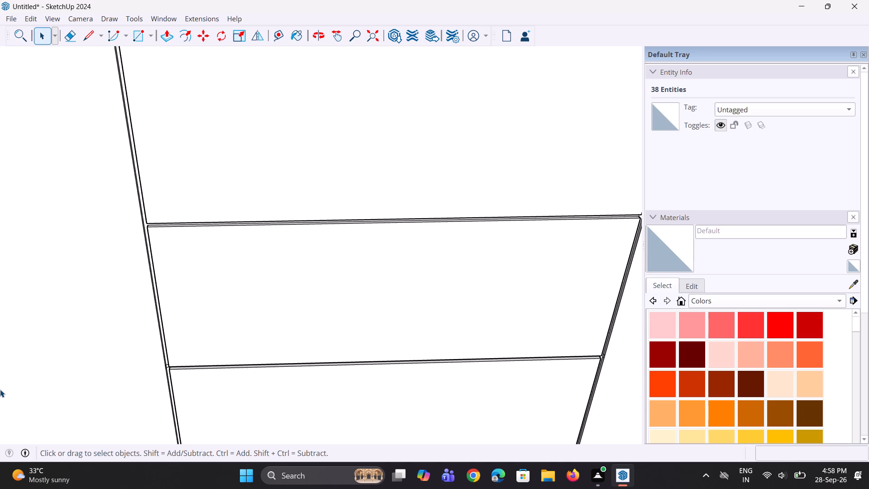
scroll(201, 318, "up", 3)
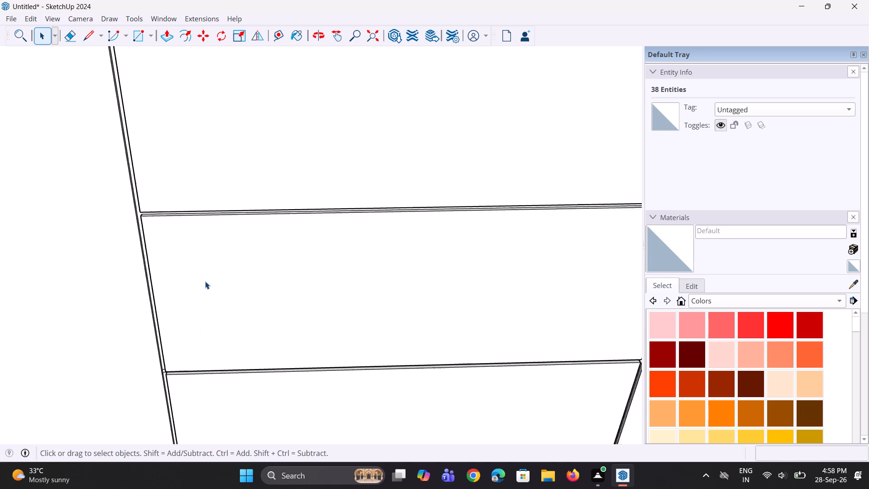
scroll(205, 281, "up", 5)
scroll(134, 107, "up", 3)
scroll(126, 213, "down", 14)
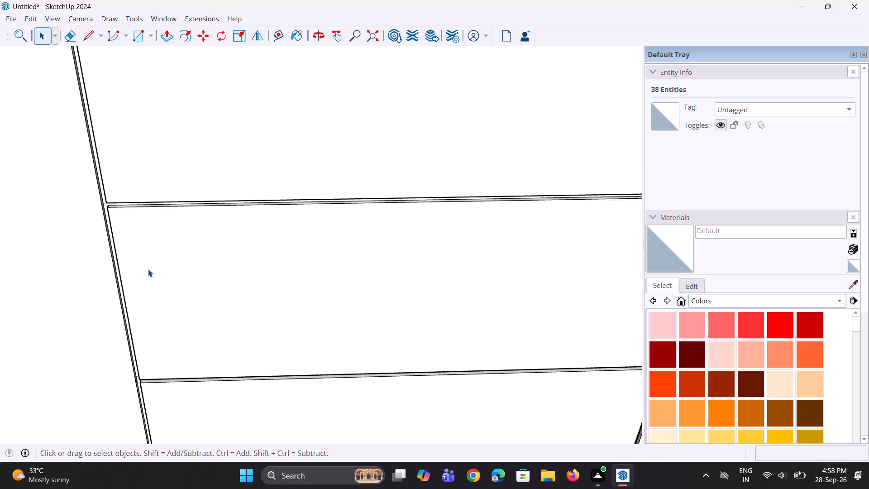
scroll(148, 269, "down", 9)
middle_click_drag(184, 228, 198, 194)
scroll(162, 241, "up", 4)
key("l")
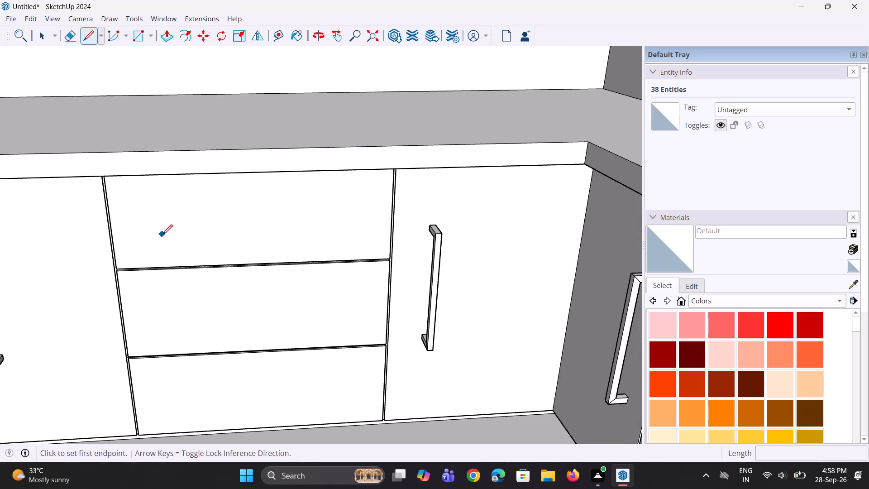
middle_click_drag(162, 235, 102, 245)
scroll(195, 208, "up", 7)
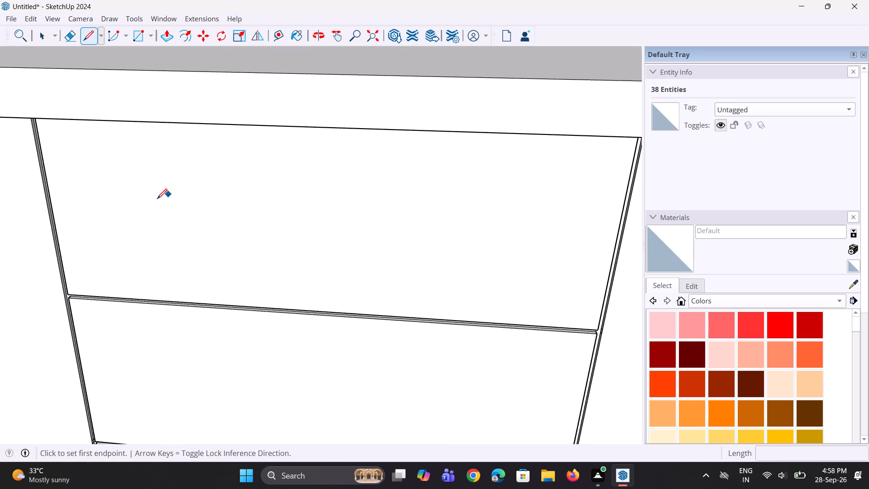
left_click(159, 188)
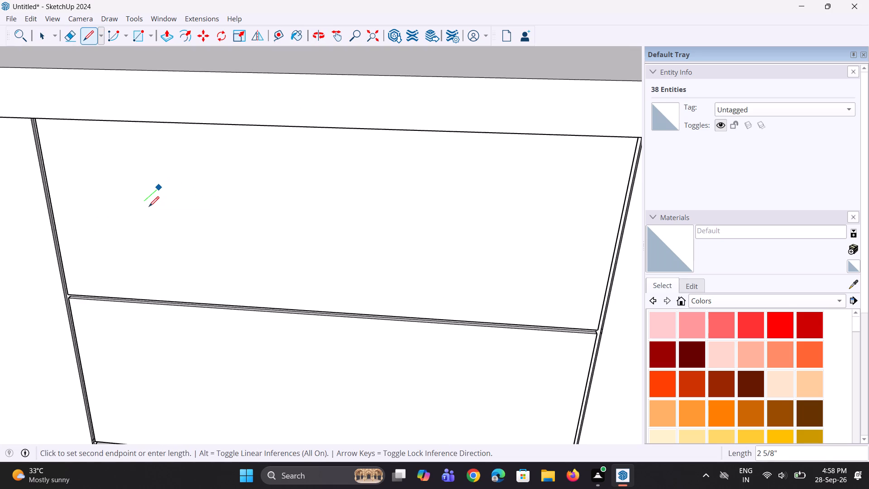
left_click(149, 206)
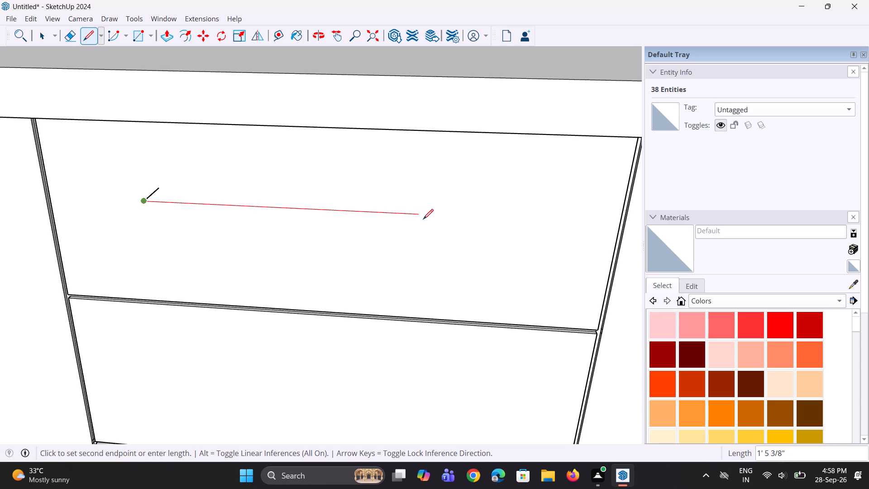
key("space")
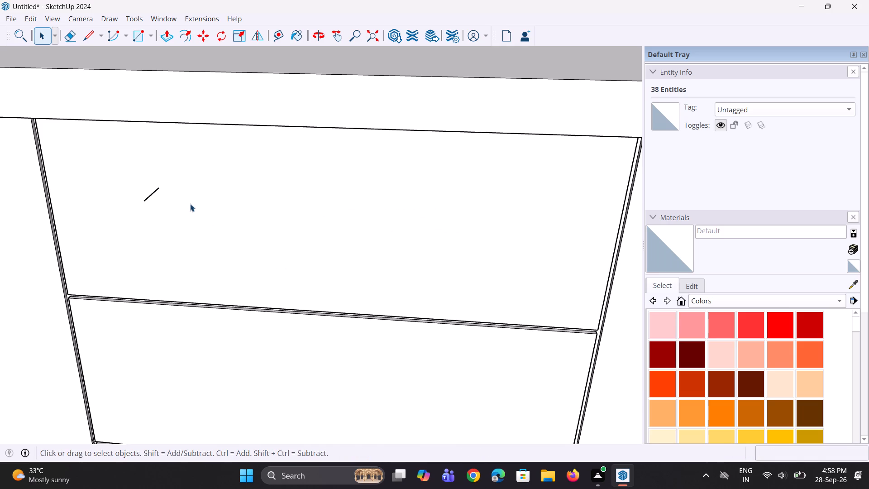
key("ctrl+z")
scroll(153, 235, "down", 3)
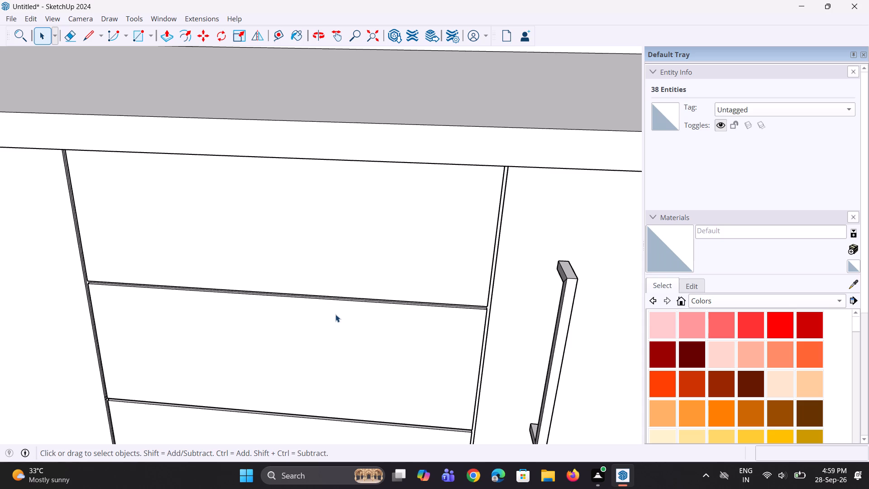
Draw a handle path on the top drawer front: about 1 9/16" straight out, about 10" across, and back to the front.
scroll(190, 219, "up", 6)
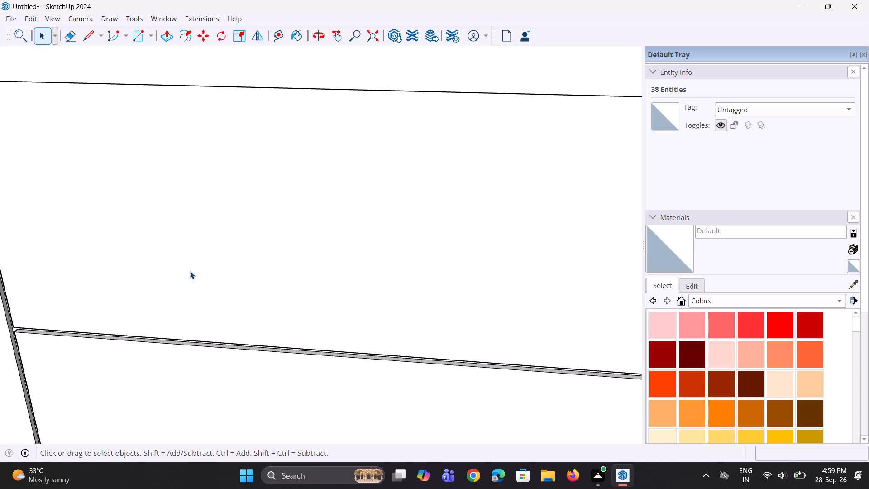
scroll(190, 271, "down", 7)
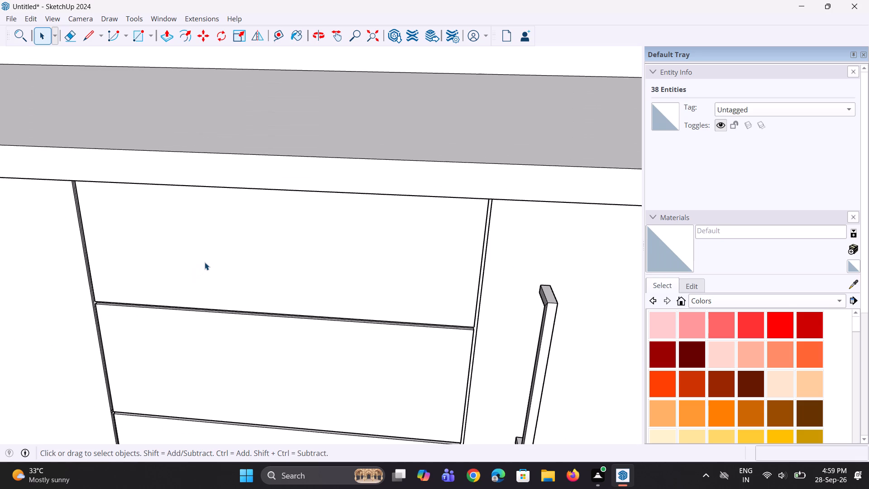
key("l")
scroll(201, 247, "up", 5)
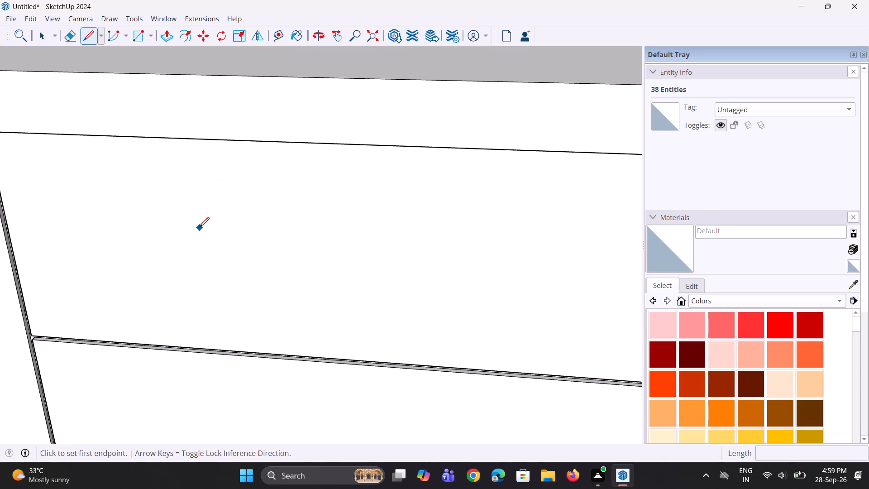
left_click(199, 227)
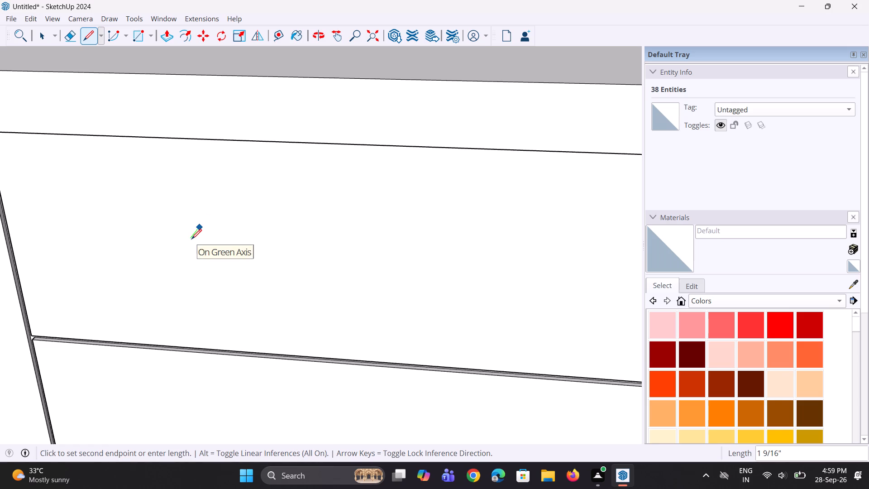
left_click(191, 239)
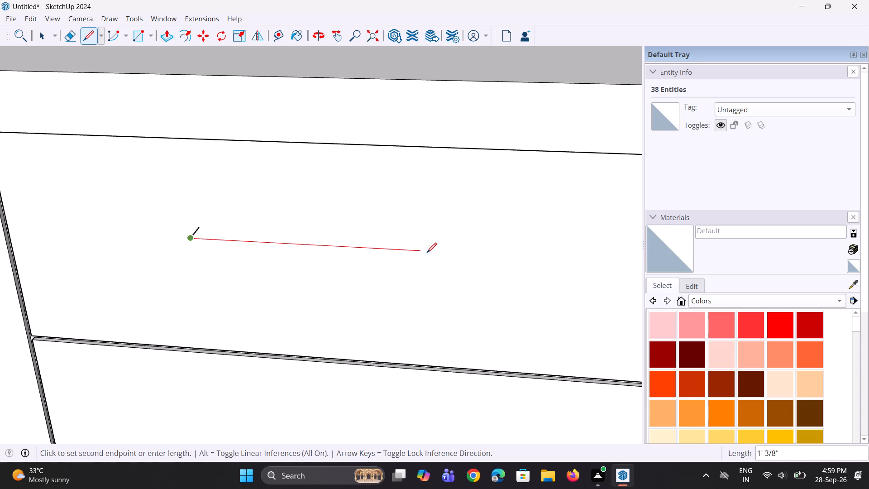
scroll(429, 255, "down", 5)
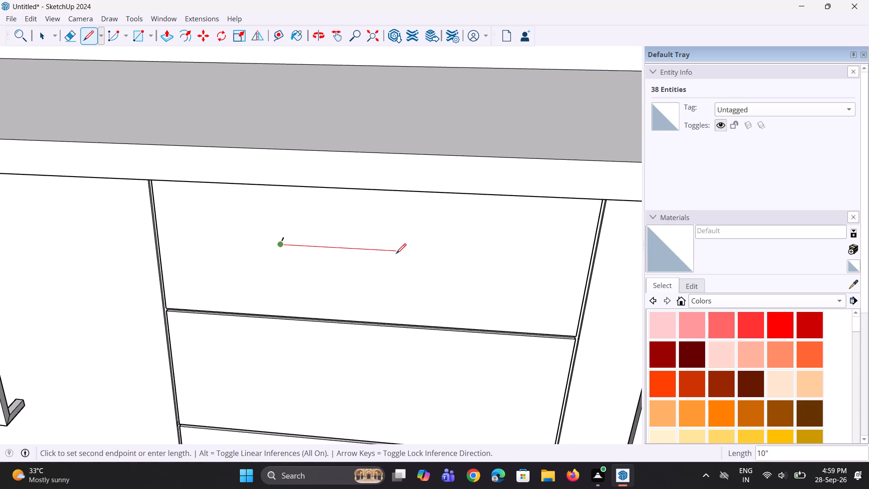
left_click(396, 254)
left_click(402, 243)
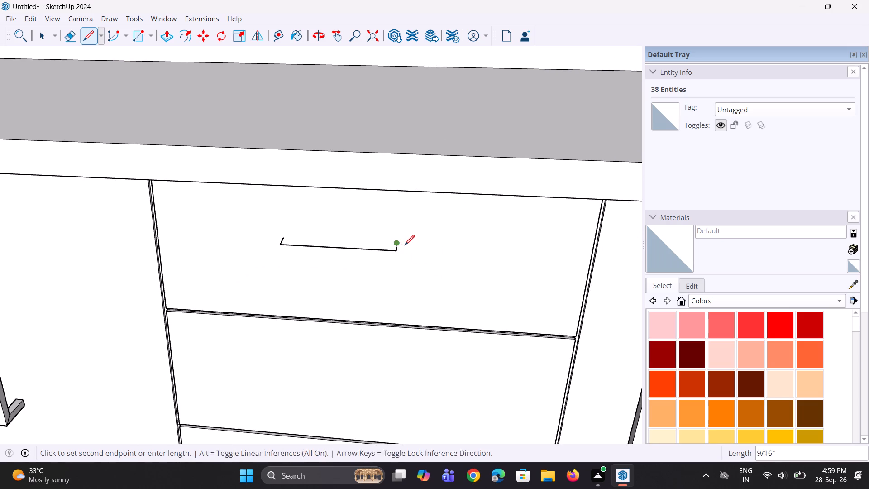
middle_click_drag(404, 268, 160, 248)
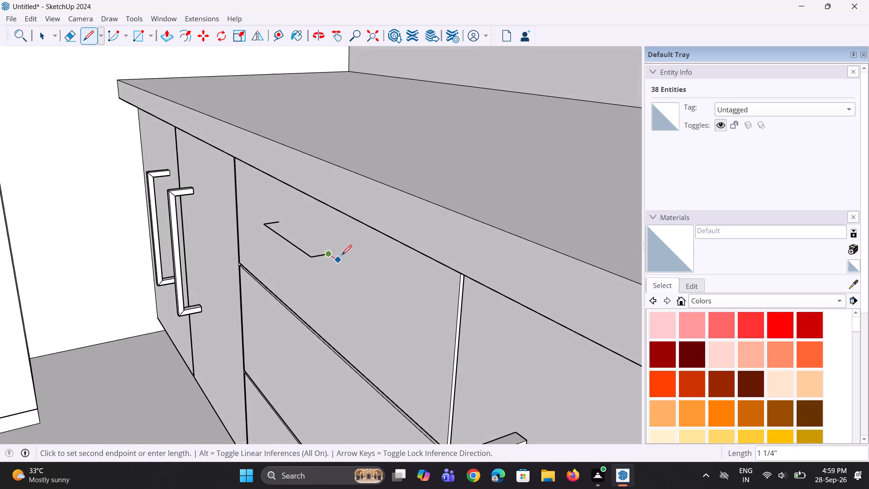
key("space")
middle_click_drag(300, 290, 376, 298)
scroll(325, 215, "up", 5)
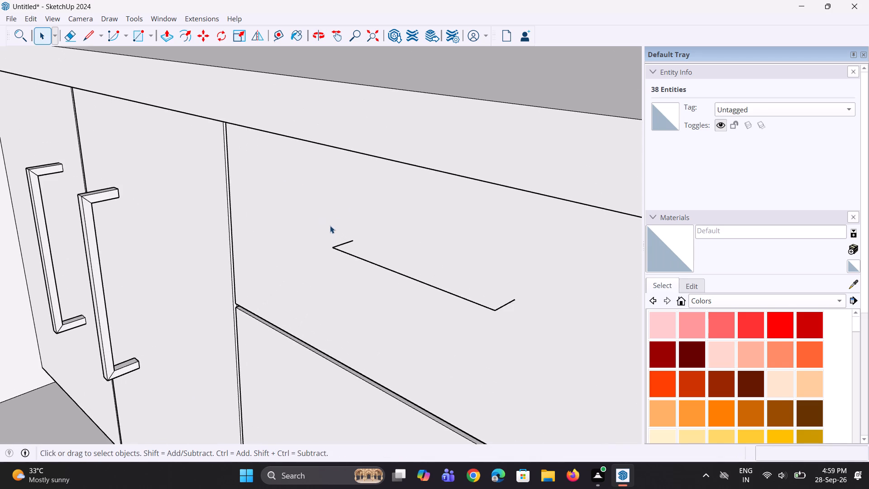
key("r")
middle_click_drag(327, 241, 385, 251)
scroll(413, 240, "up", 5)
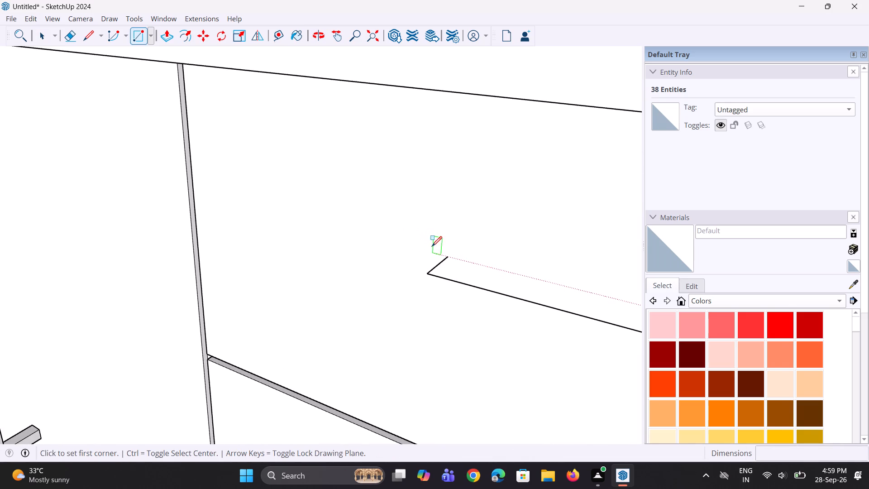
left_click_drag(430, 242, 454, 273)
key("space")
Draw a rectangle about 1 5/16" wide on the drawer front around the starting end of the handle path.
middle_click_drag(410, 288, 504, 267)
scroll(340, 241, "down", 4)
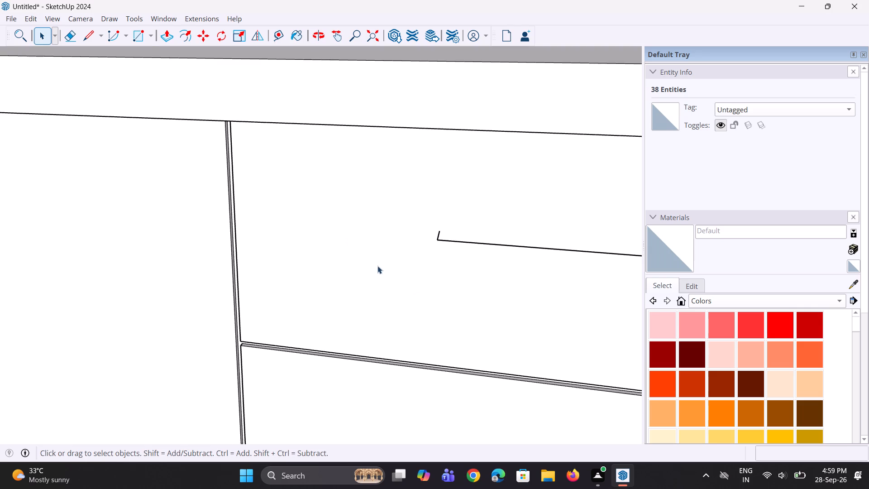
key("r")
left_click_drag(428, 214, 448, 245)
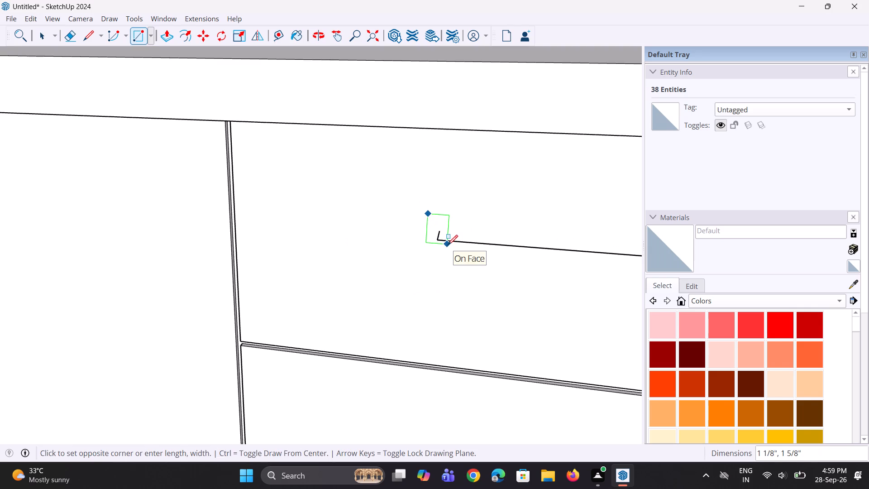
left_click_drag(448, 245, 451, 247)
middle_click_drag(455, 249, 423, 269)
scroll(436, 259, "up", 7)
key("space")
key("space")
Move the profile rectangle's bottom edge up about 5/8", closer to the end of the handle path.
left_click(452, 244)
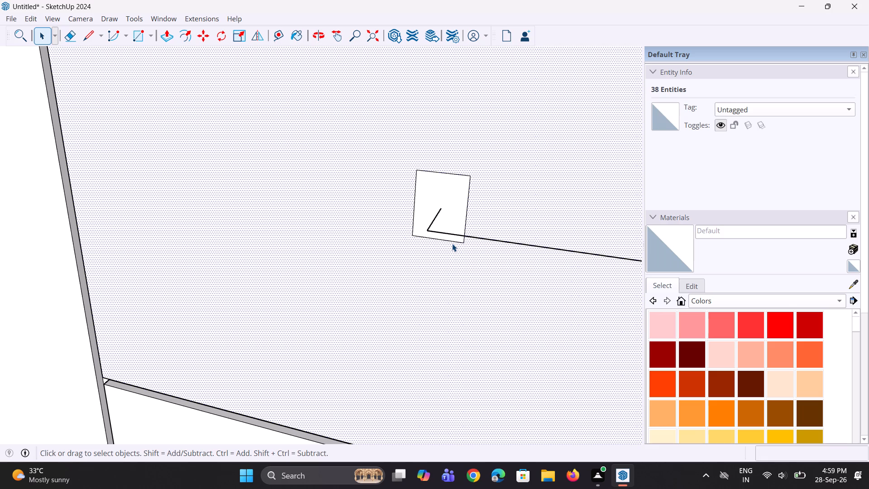
left_click(456, 241)
key("m")
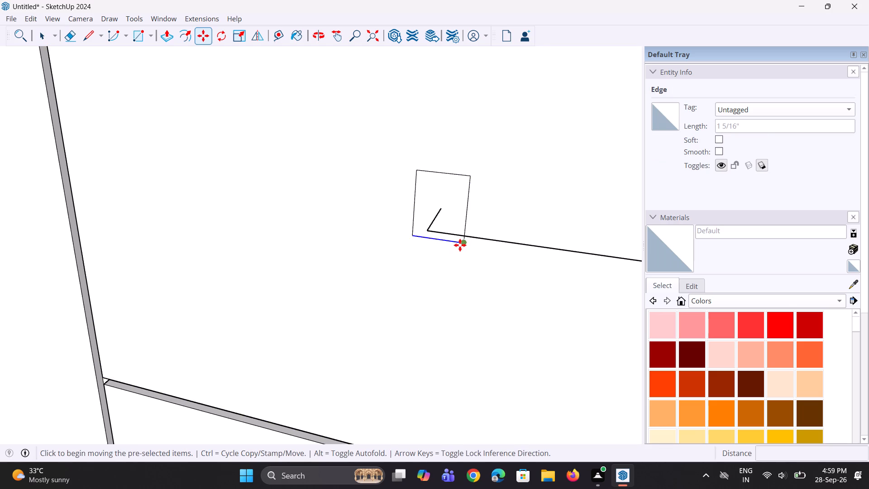
left_click(460, 244)
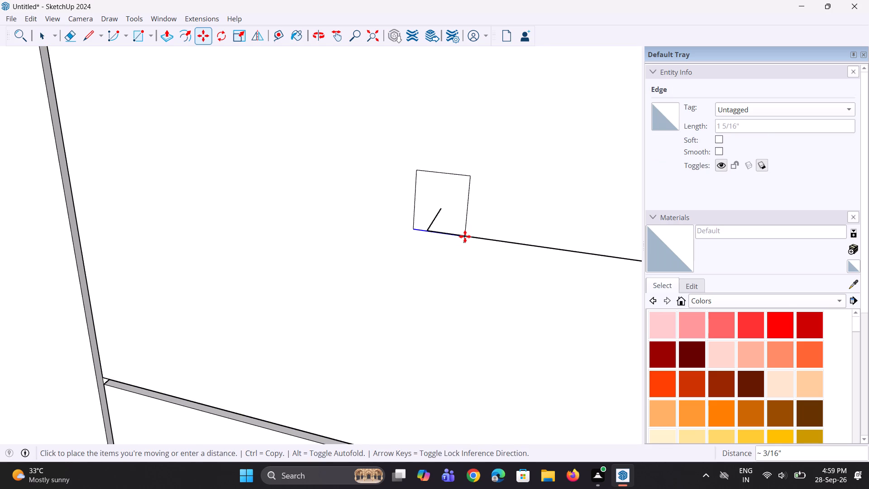
key("Escape")
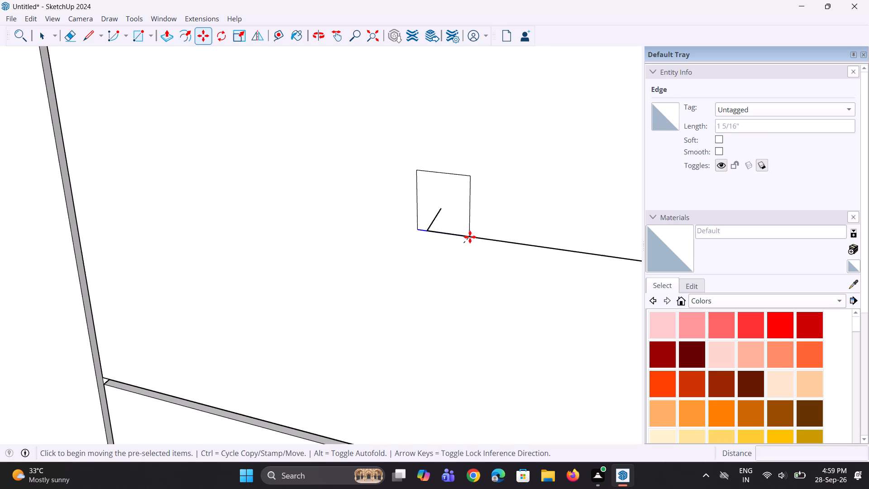
middle_click_drag(474, 274, 274, 278)
scroll(320, 257, "up", 5)
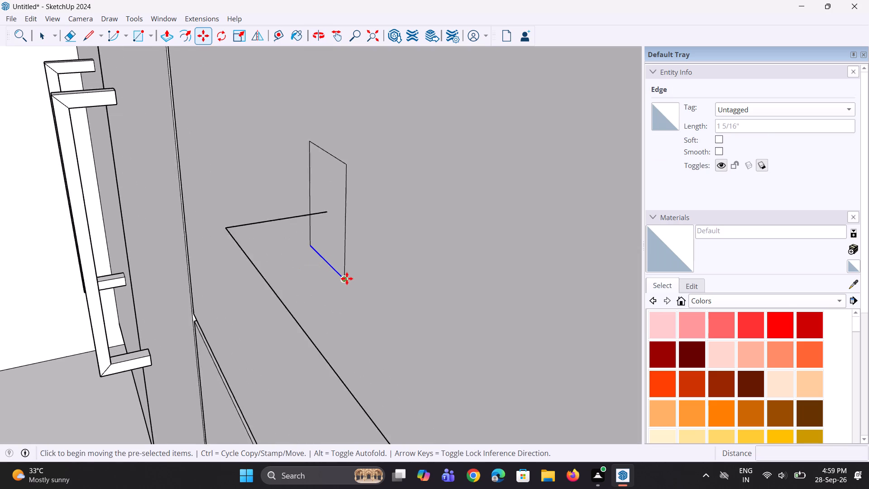
left_click(346, 282)
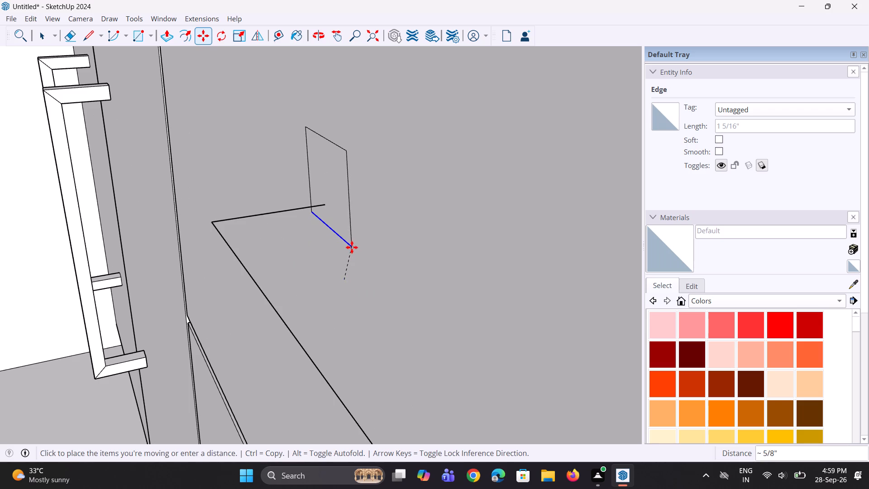
left_click(345, 247)
Move the profile rectangle's right edge inward about 1/4" along the red axis.
middle_click_drag(297, 269, 405, 290)
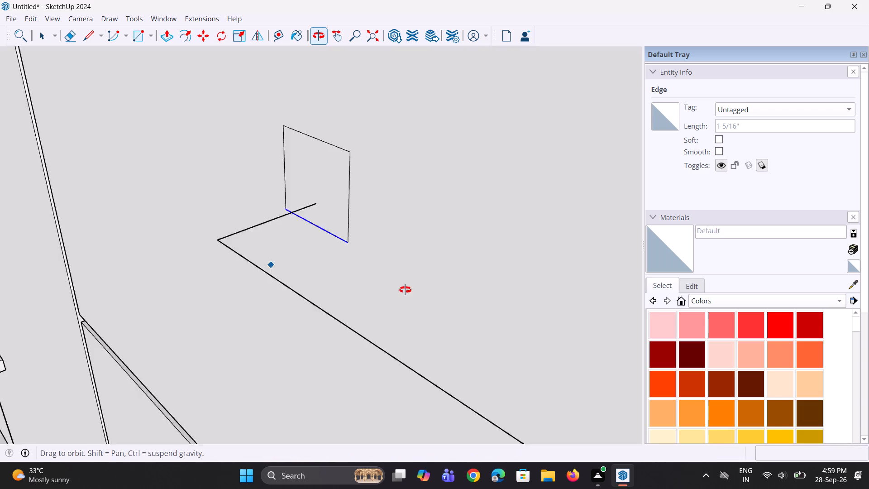
middle_click_drag(405, 290, 435, 283)
scroll(259, 210, "up", 2)
key("space")
key("space")
middle_click_drag(285, 233, 357, 233)
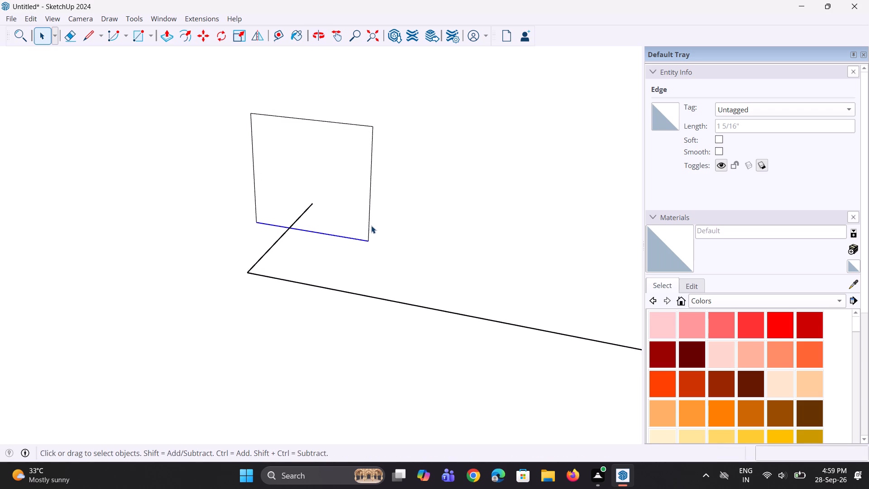
left_click(367, 226)
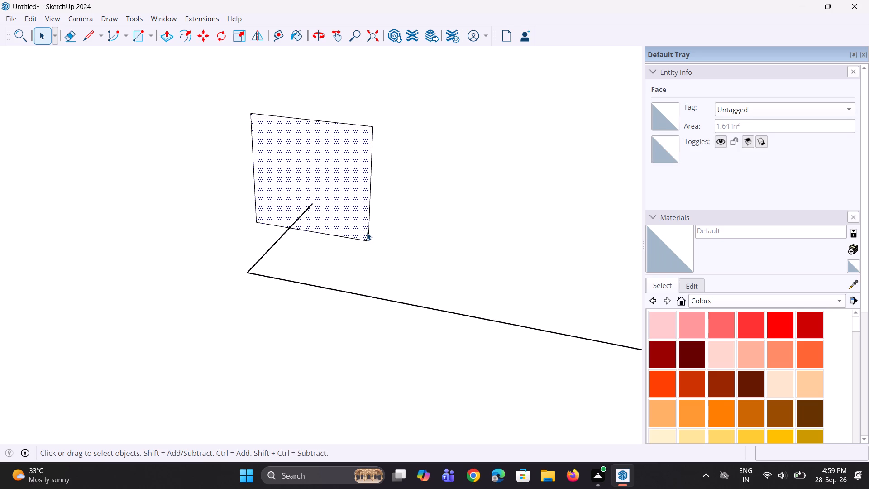
left_click(369, 232)
key("m")
left_click(366, 242)
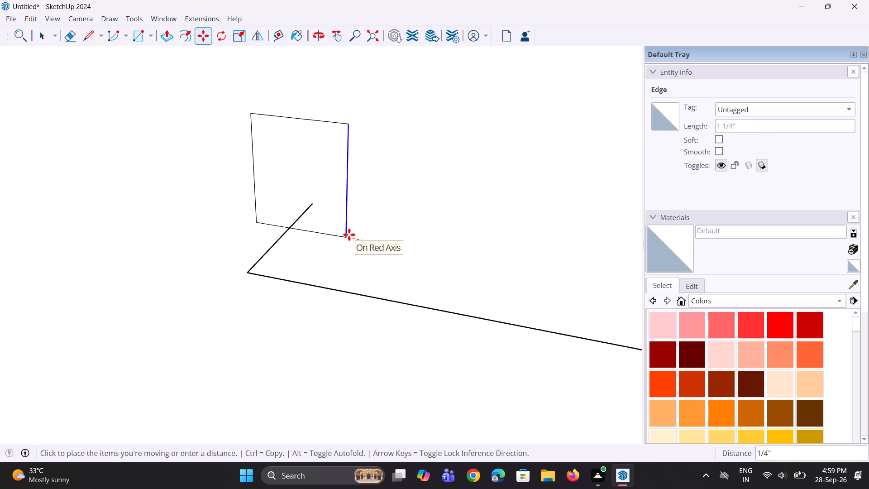
left_click(349, 235)
key("space")
key("space")
Move the profile rectangle's left edge inward along the red axis, making the rectangle about 13/16" wide.
middle_click_drag(294, 258, 373, 246)
scroll(230, 198, "up", 4)
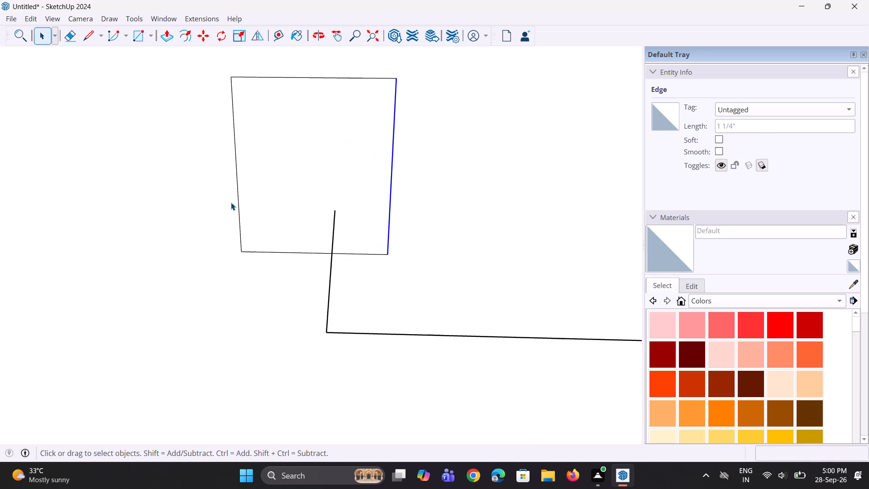
left_click(239, 222)
key("m")
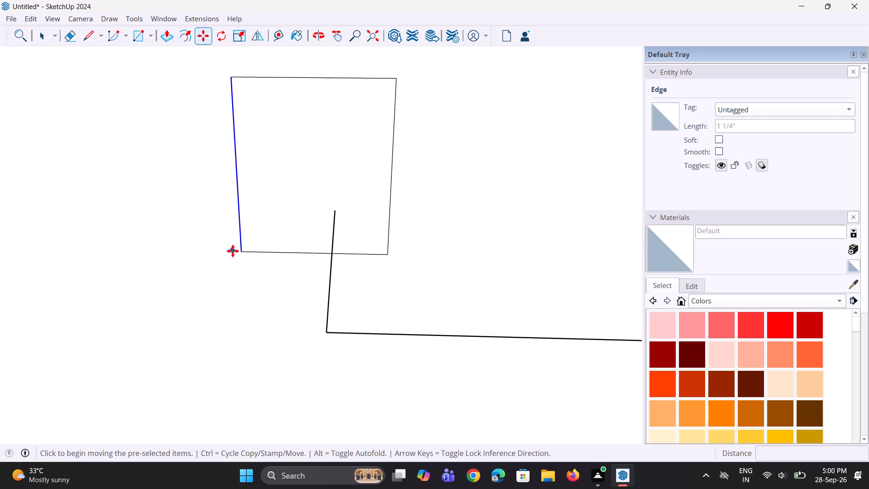
left_click(241, 250)
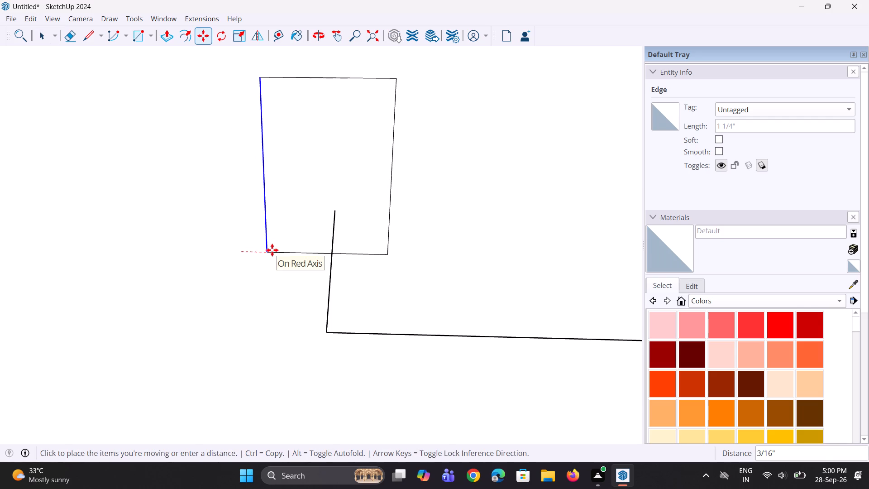
left_click(273, 250)
key("space")
key("space")
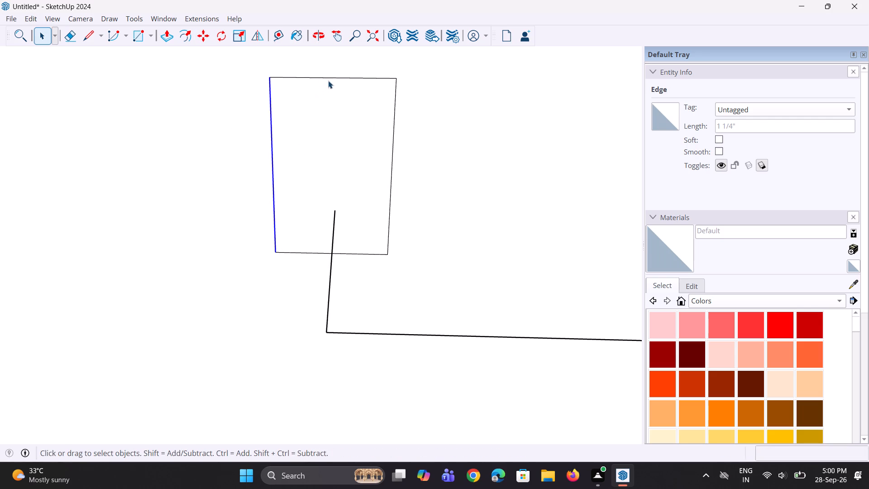
Move the profile rectangle's top edge down about 11/16" along the blue axis.
left_click(334, 78)
key("m")
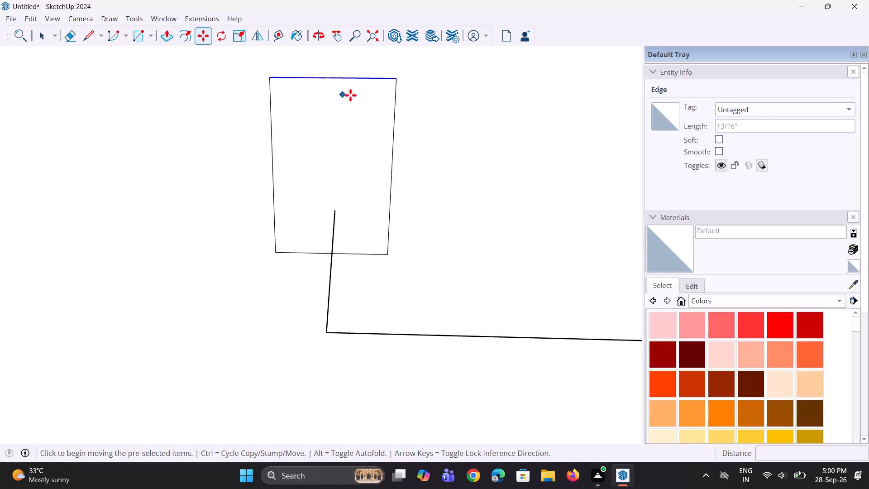
left_click(392, 81)
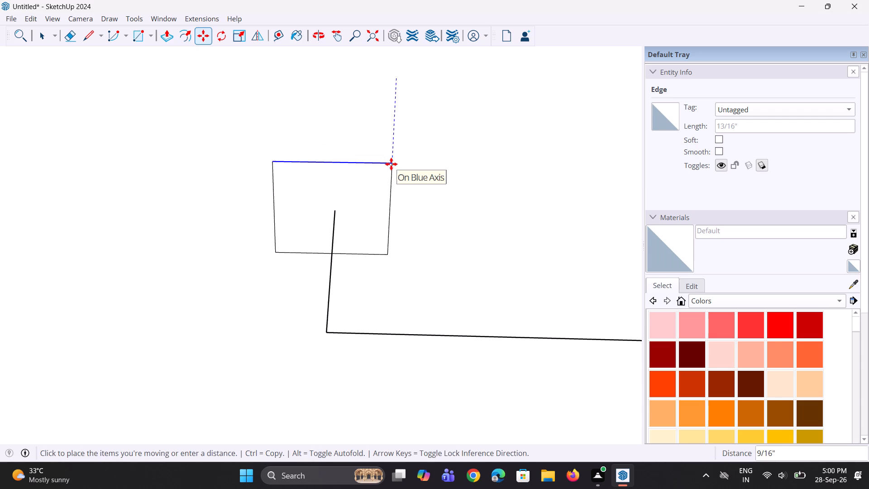
left_click(387, 178)
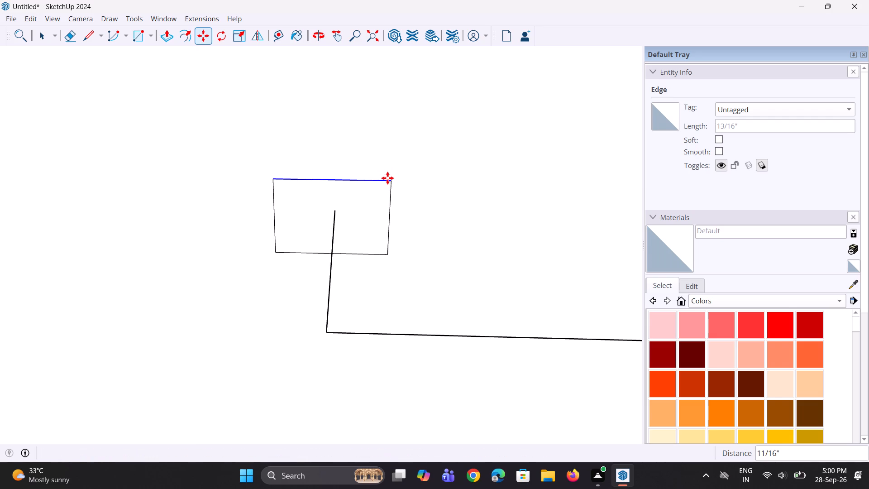
key("space")
Move the profile rectangle's right edge inward another 1/16" or so toward the handle path.
scroll(278, 260, "down", 8)
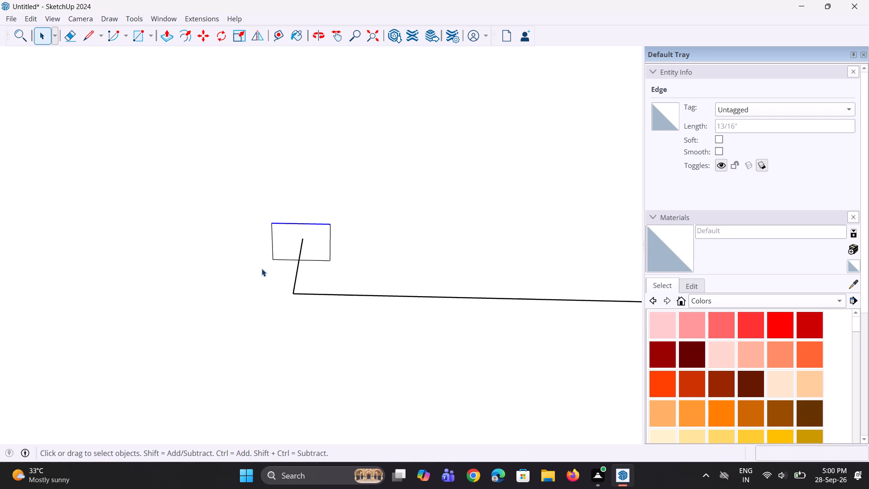
scroll(262, 268, "down", 8)
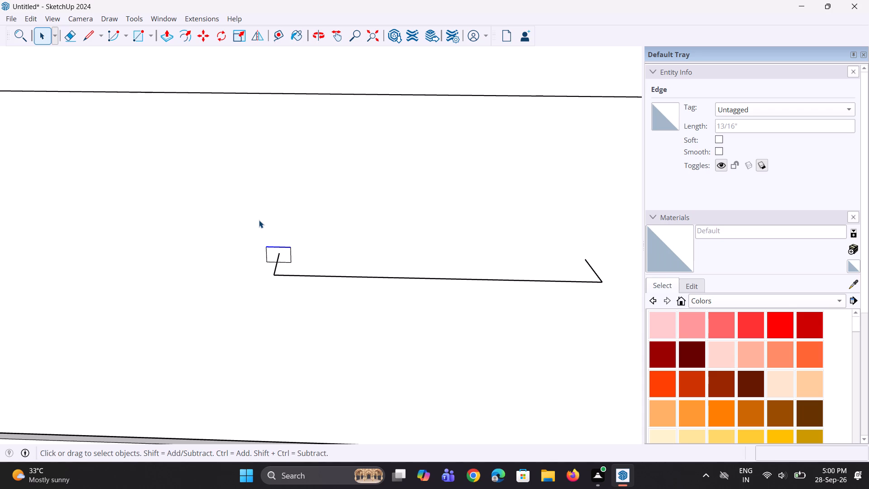
key("space")
scroll(331, 298, "up", 7)
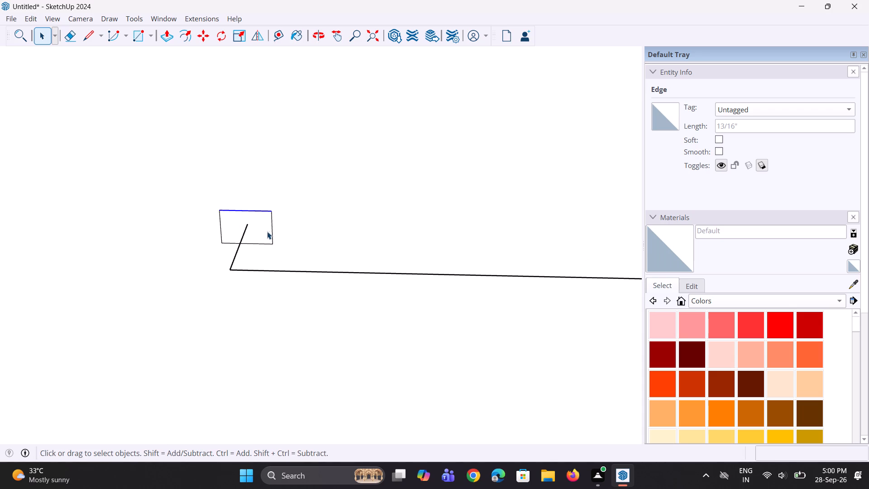
left_click(272, 235)
key("m")
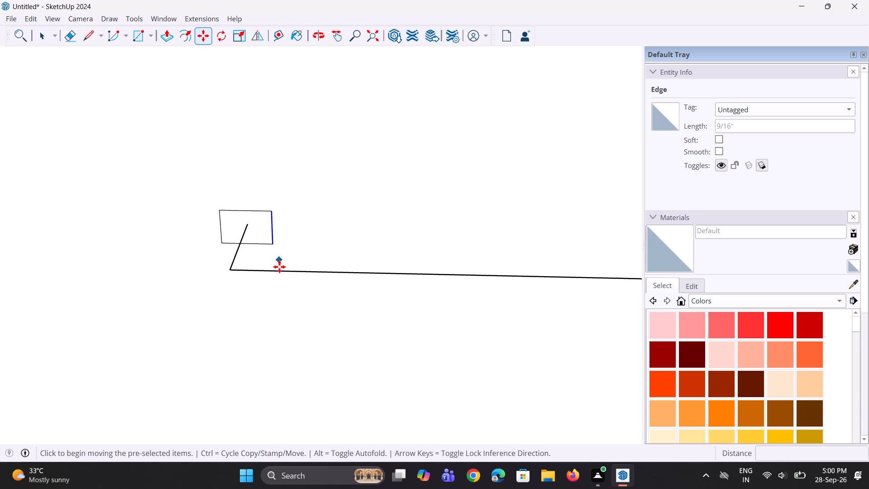
scroll(279, 267, "up", 9)
left_click(269, 232)
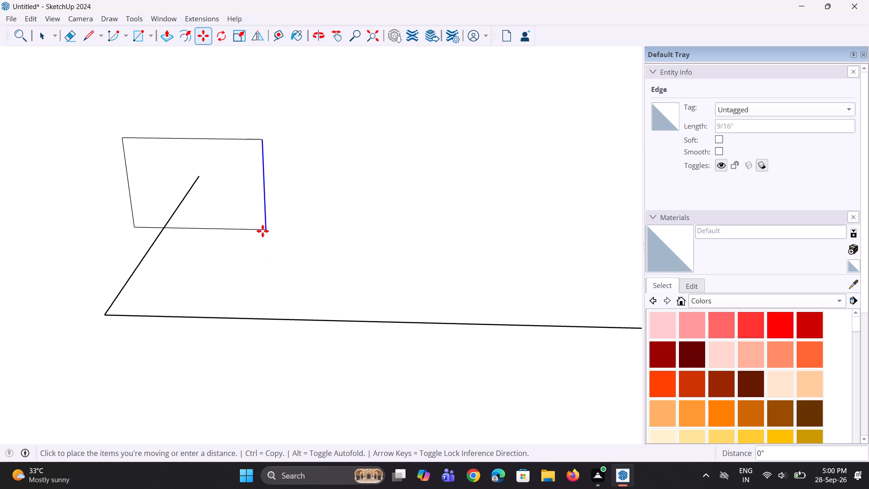
left_click(254, 230)
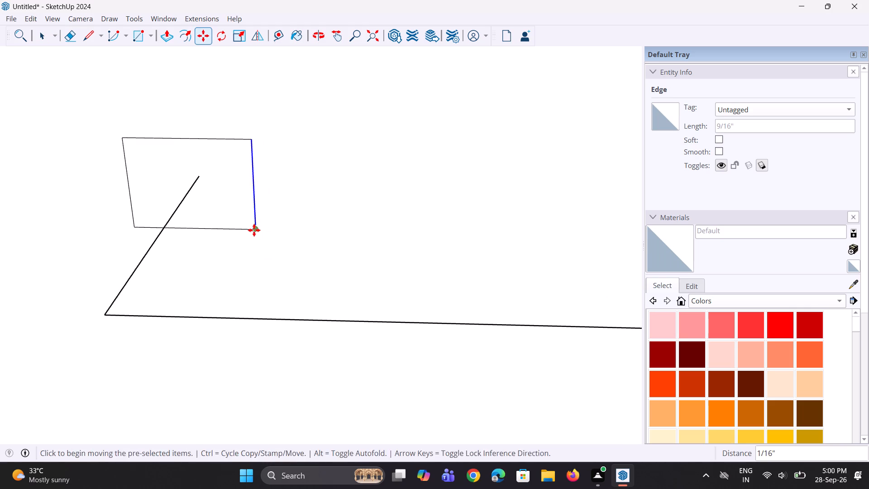
Move the profile rectangle's left edge inward about 1/16" toward the handle path.
key("space")
key("space")
middle_click_drag(253, 234, 294, 220)
scroll(297, 237, "down", 5)
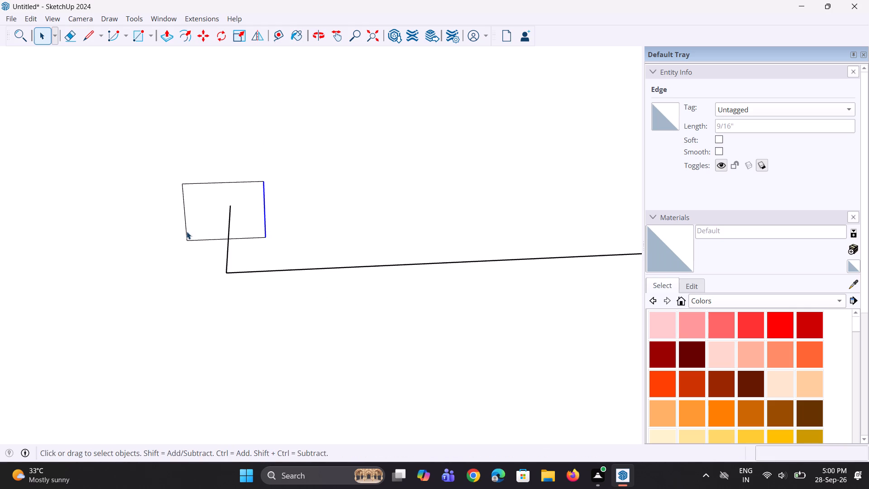
left_click(186, 231)
key("m")
scroll(219, 259, "up", 8)
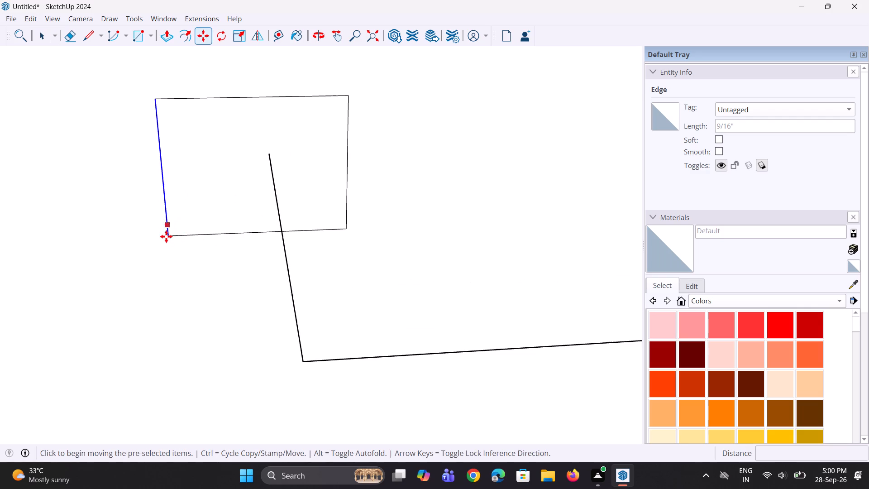
left_click(167, 237)
left_click(186, 234)
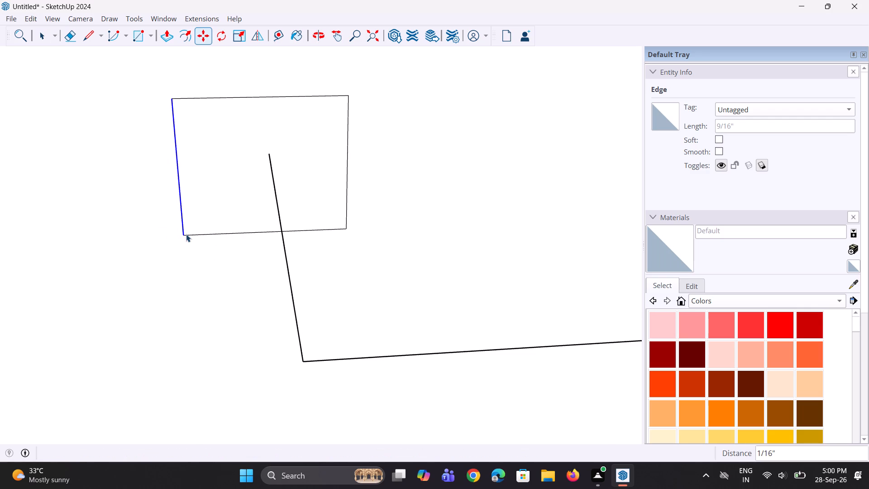
key("space")
key("space")
key("space")
Sweep the small rectangular profile along the three connected handle path edges with Follow Me.
scroll(201, 238, "down", 10)
middle_click_drag(201, 240, 153, 245)
scroll(195, 225, "down", 4)
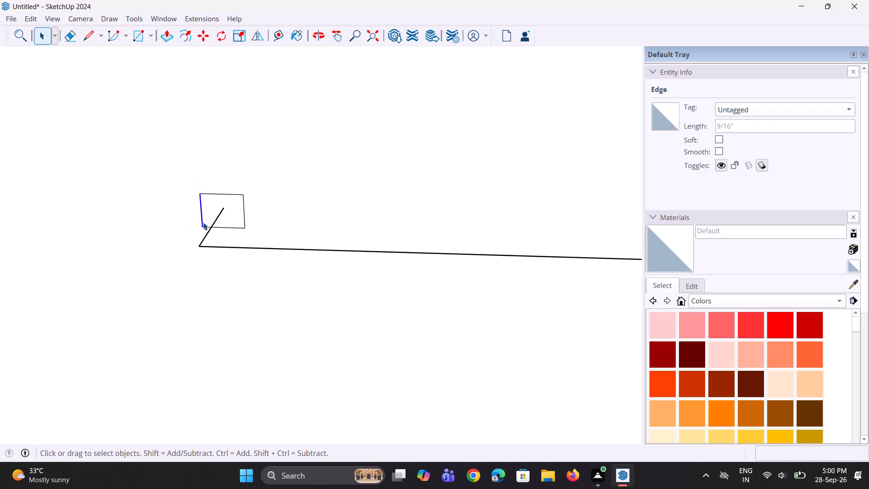
scroll(203, 222, "down", 9)
scroll(232, 229, "up", 3)
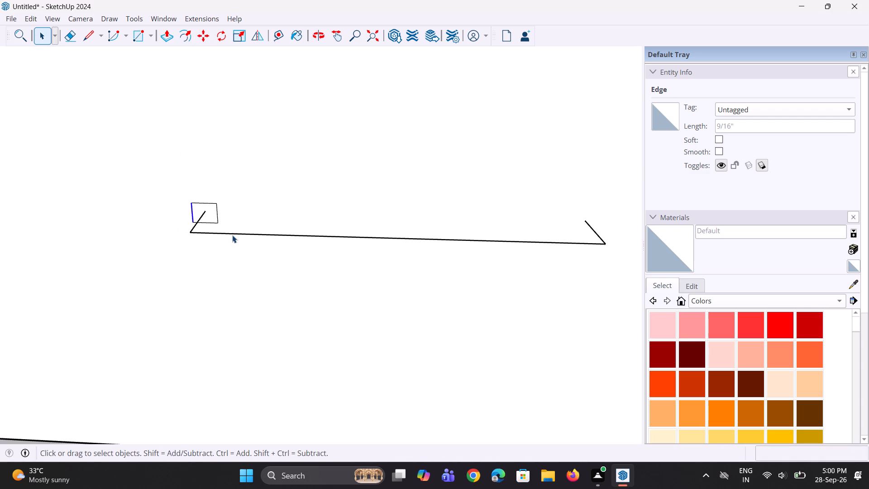
left_click(233, 235)
scroll(196, 221, "up", 3)
left_click(196, 222, "ctrl")
scroll(167, 244, "down", 5)
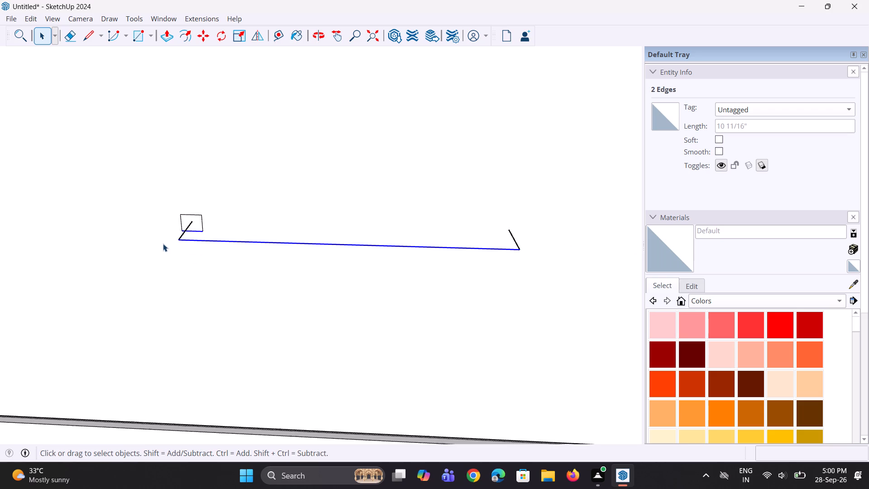
scroll(177, 235, "up", 3)
left_click(185, 233)
scroll(210, 247, "up", 2)
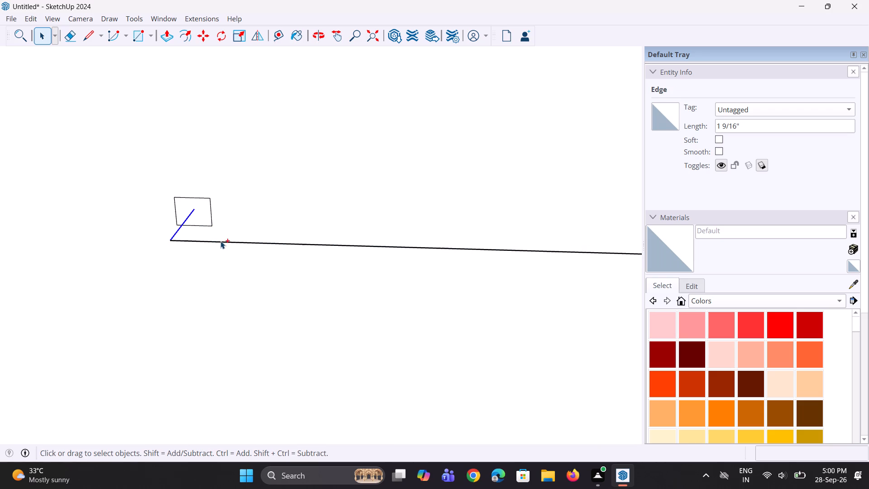
left_click(220, 241, "ctrl")
scroll(208, 274, "down", 6)
scroll(525, 257, "up", 3)
scroll(485, 254, "up", 4)
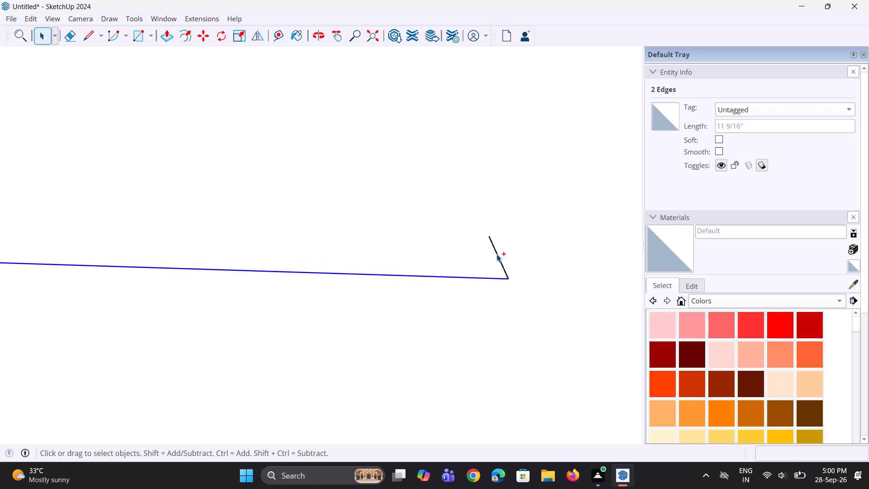
left_click(497, 254, "ctrl")
left_click(22, 38)
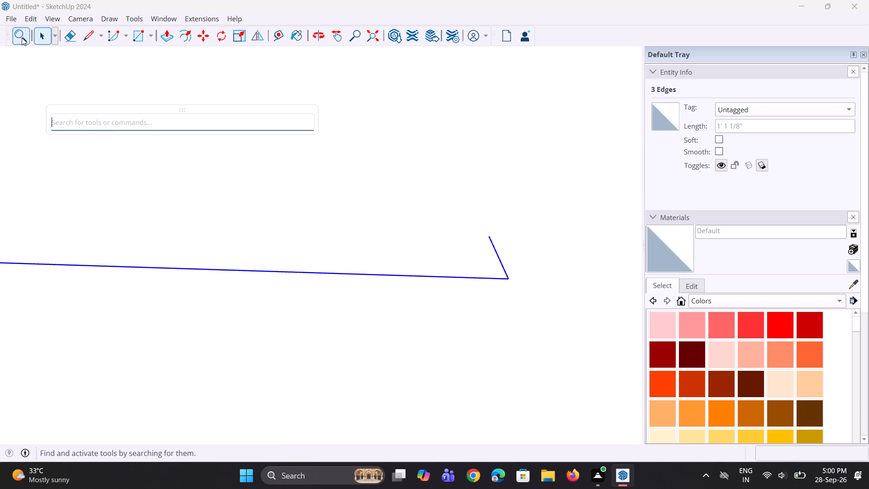
key("f")
key("o")
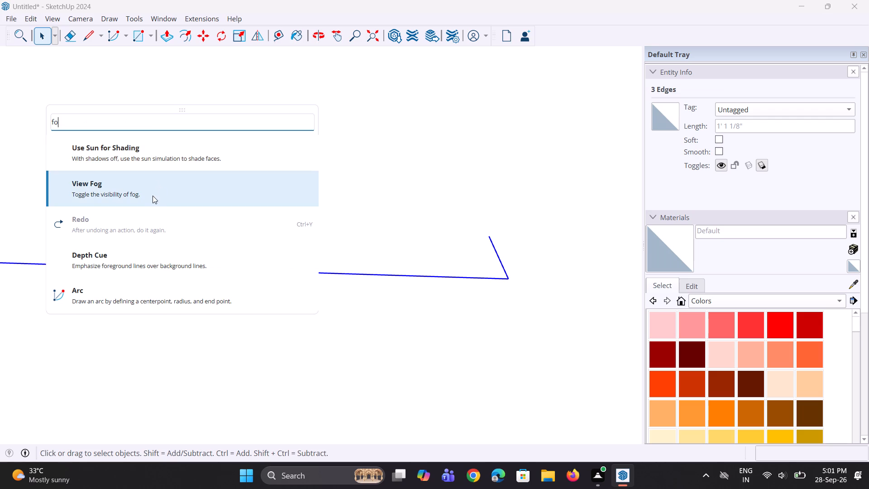
key("l")
key("l")
left_click(162, 158)
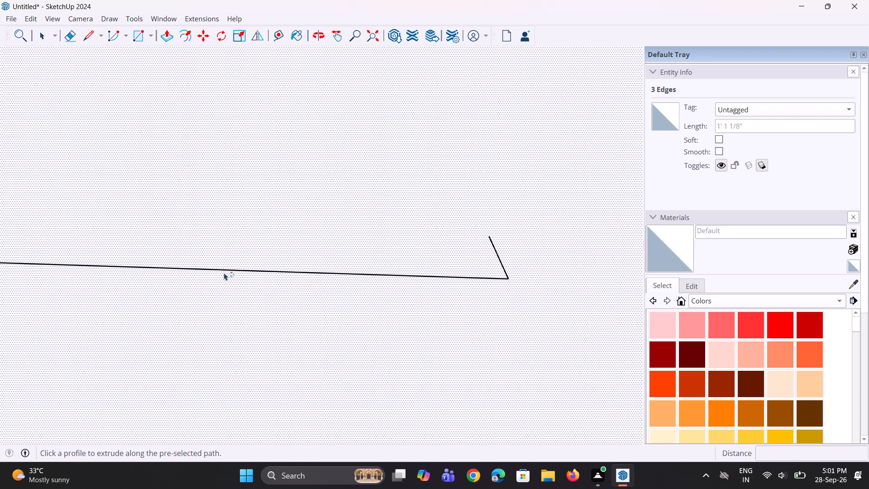
scroll(322, 277, "down", 8)
scroll(154, 259, "up", 7)
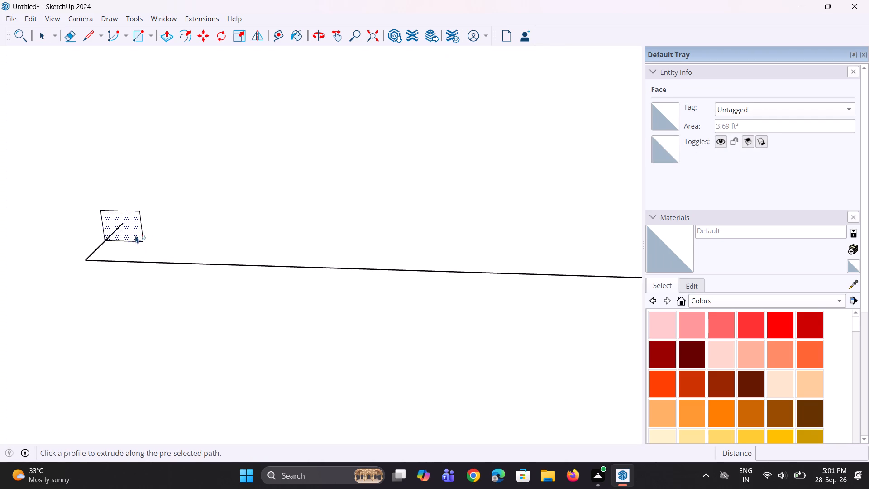
left_click(135, 235)
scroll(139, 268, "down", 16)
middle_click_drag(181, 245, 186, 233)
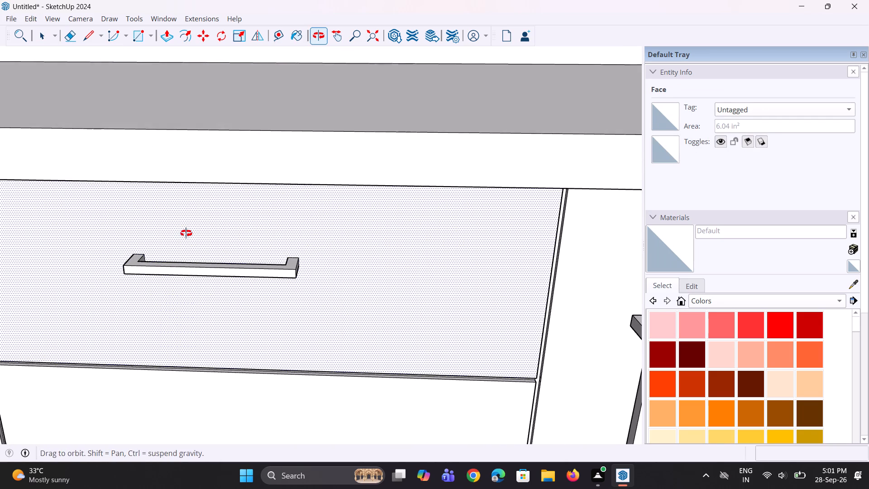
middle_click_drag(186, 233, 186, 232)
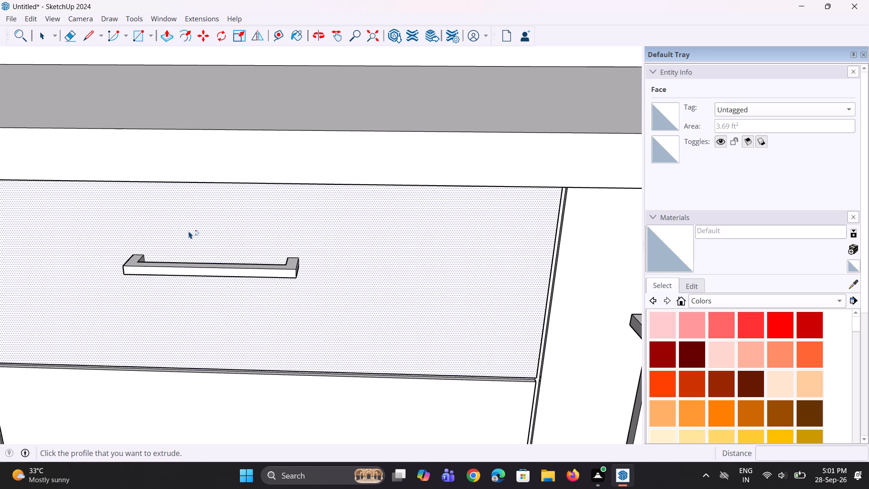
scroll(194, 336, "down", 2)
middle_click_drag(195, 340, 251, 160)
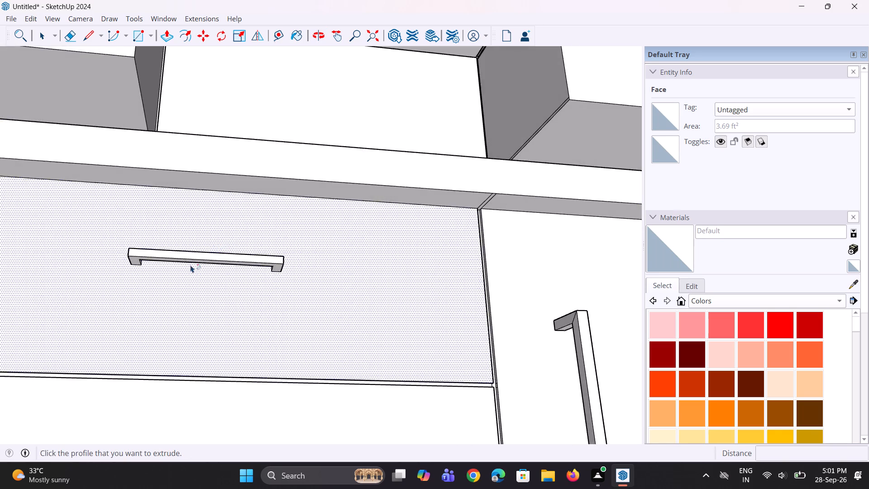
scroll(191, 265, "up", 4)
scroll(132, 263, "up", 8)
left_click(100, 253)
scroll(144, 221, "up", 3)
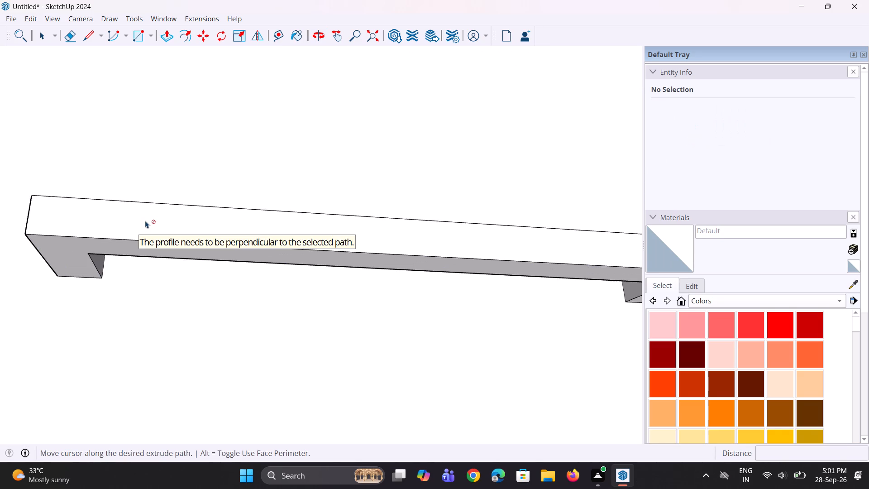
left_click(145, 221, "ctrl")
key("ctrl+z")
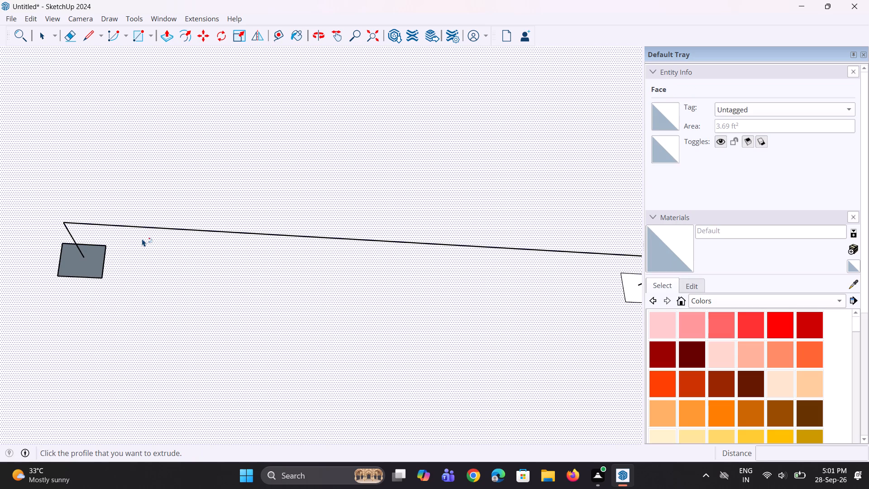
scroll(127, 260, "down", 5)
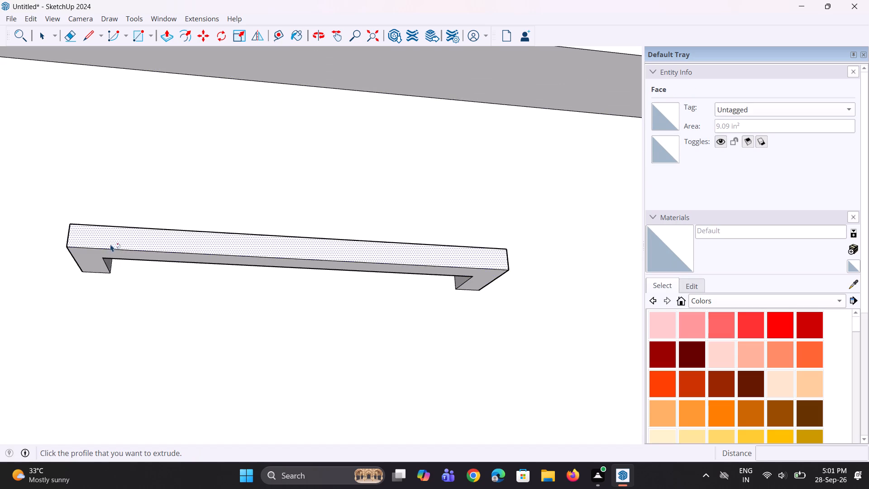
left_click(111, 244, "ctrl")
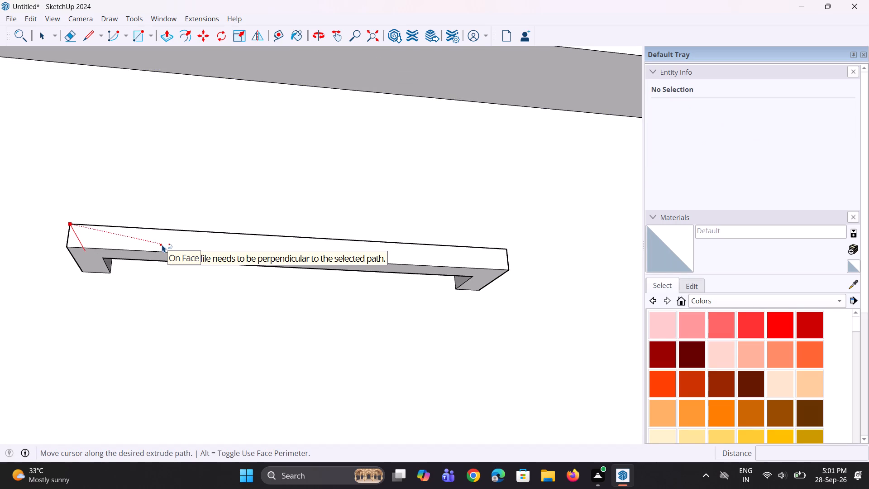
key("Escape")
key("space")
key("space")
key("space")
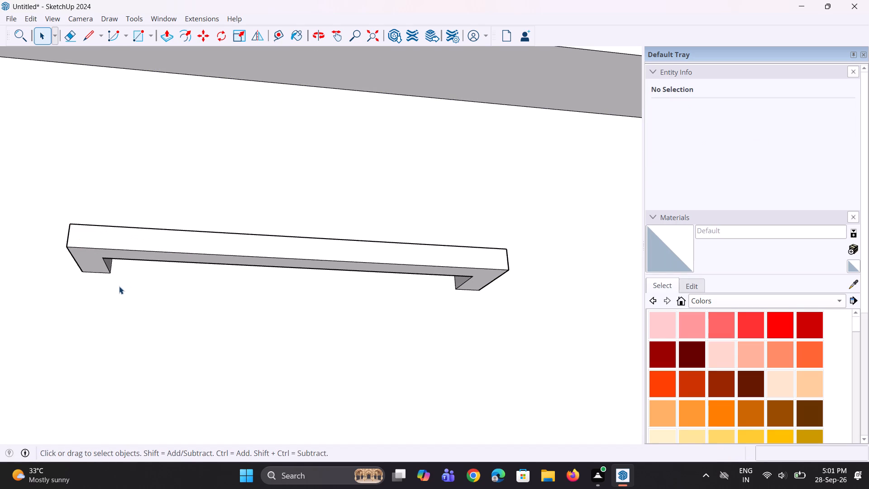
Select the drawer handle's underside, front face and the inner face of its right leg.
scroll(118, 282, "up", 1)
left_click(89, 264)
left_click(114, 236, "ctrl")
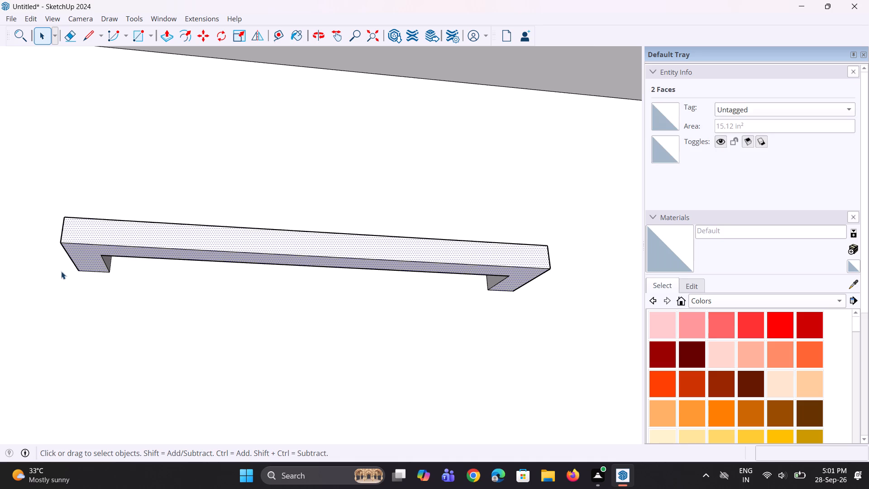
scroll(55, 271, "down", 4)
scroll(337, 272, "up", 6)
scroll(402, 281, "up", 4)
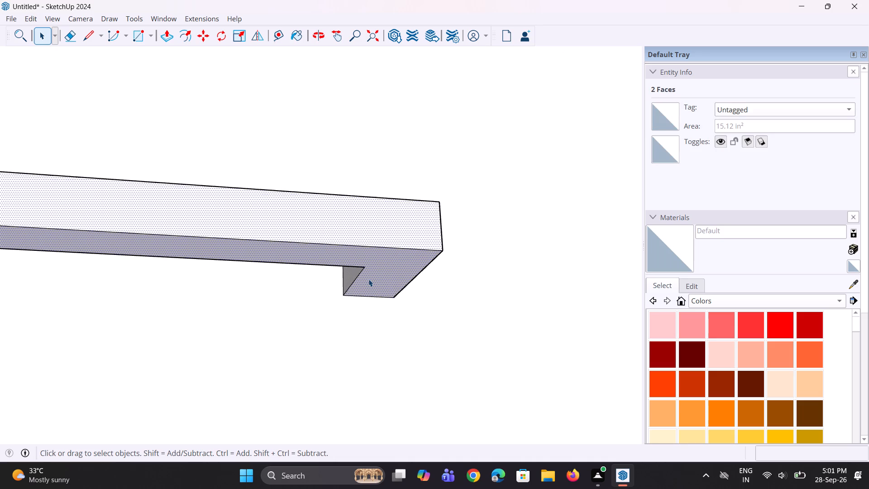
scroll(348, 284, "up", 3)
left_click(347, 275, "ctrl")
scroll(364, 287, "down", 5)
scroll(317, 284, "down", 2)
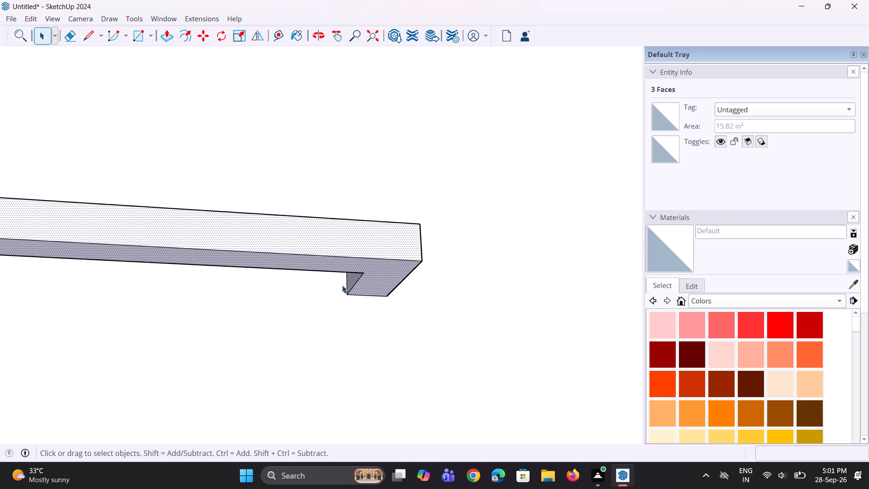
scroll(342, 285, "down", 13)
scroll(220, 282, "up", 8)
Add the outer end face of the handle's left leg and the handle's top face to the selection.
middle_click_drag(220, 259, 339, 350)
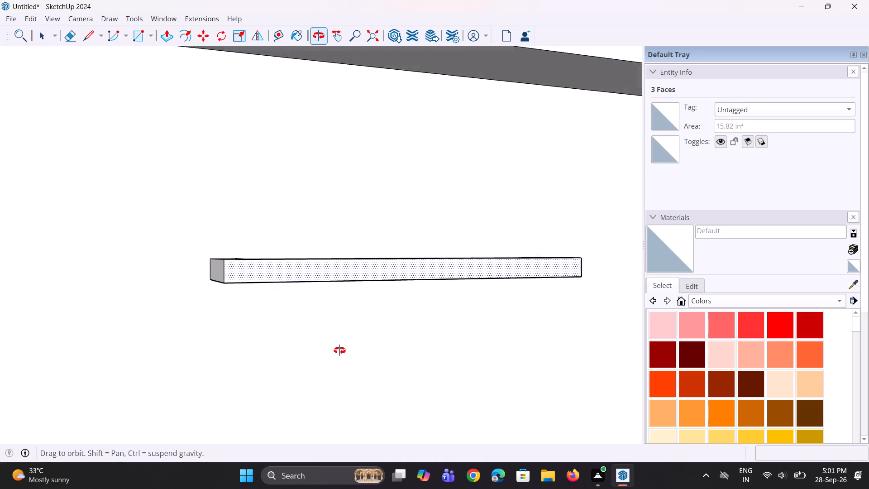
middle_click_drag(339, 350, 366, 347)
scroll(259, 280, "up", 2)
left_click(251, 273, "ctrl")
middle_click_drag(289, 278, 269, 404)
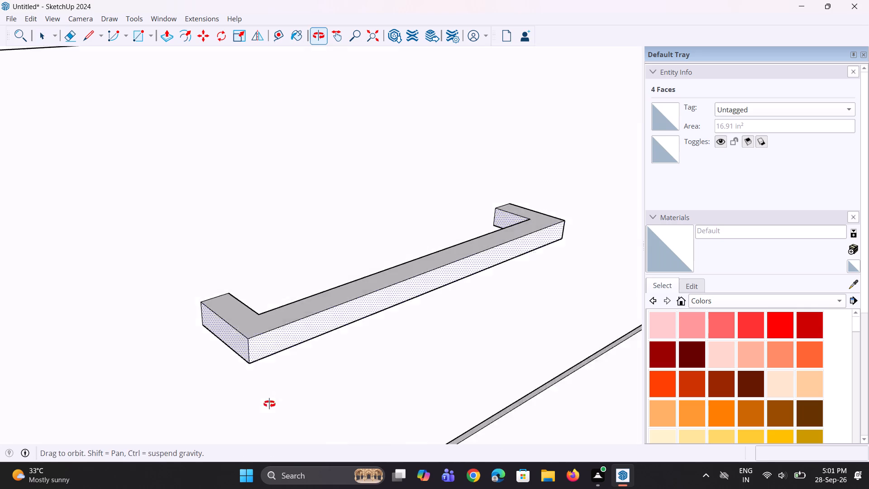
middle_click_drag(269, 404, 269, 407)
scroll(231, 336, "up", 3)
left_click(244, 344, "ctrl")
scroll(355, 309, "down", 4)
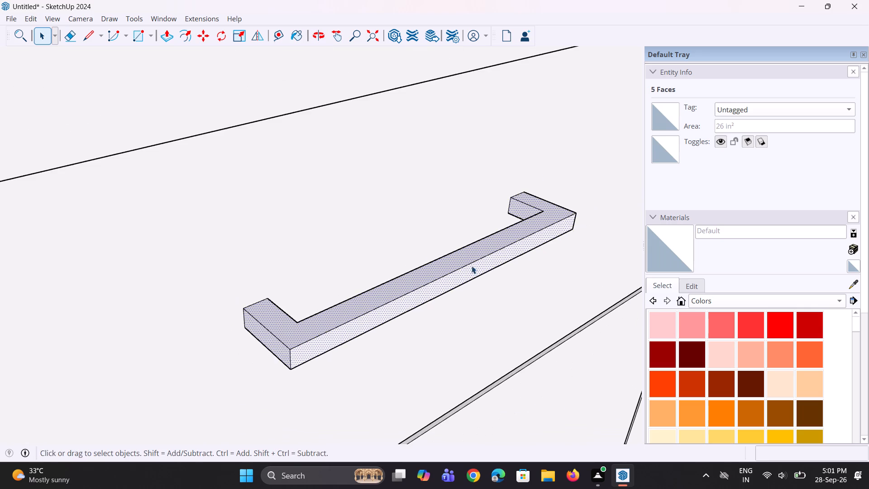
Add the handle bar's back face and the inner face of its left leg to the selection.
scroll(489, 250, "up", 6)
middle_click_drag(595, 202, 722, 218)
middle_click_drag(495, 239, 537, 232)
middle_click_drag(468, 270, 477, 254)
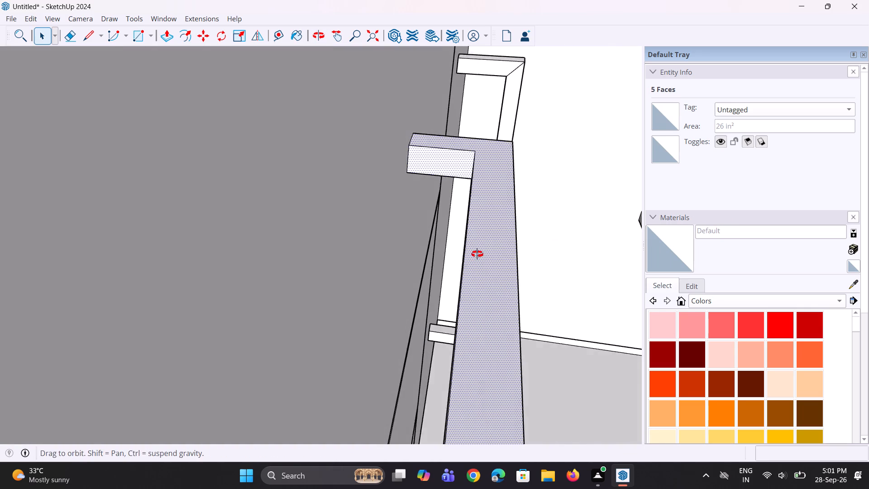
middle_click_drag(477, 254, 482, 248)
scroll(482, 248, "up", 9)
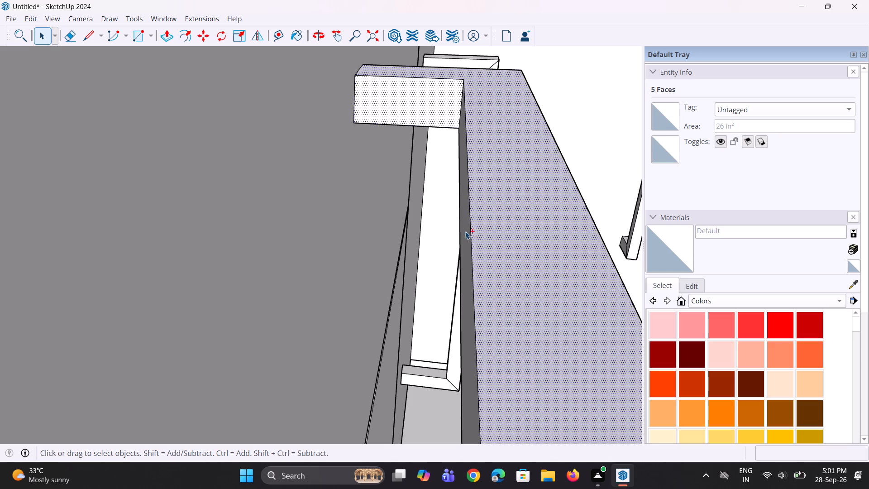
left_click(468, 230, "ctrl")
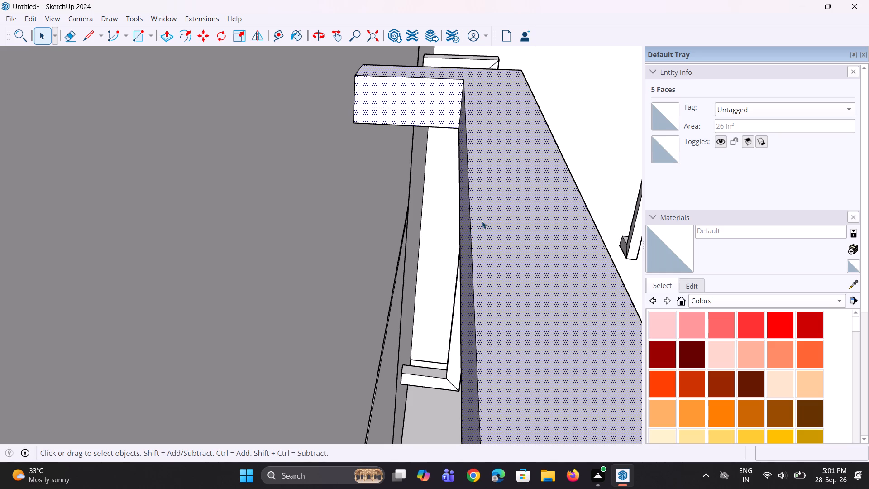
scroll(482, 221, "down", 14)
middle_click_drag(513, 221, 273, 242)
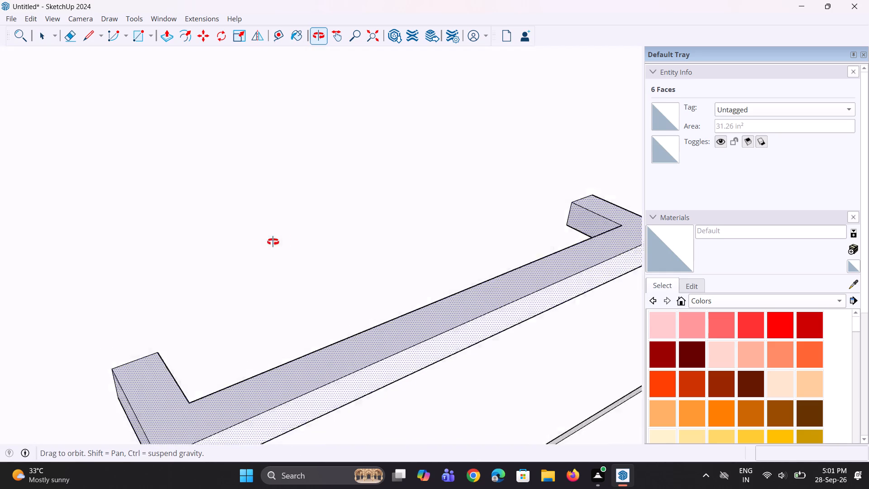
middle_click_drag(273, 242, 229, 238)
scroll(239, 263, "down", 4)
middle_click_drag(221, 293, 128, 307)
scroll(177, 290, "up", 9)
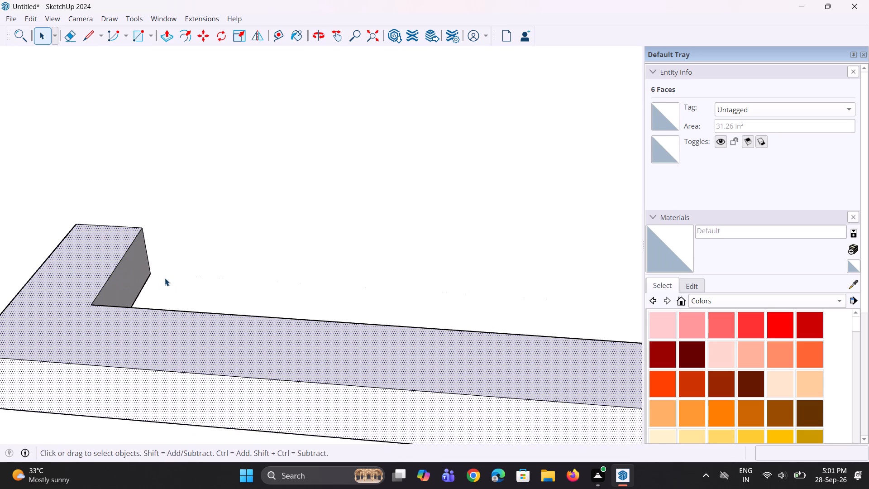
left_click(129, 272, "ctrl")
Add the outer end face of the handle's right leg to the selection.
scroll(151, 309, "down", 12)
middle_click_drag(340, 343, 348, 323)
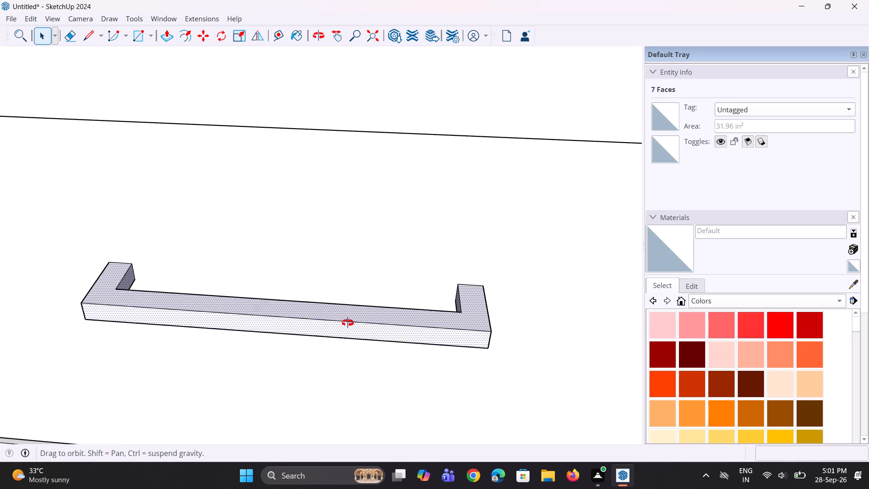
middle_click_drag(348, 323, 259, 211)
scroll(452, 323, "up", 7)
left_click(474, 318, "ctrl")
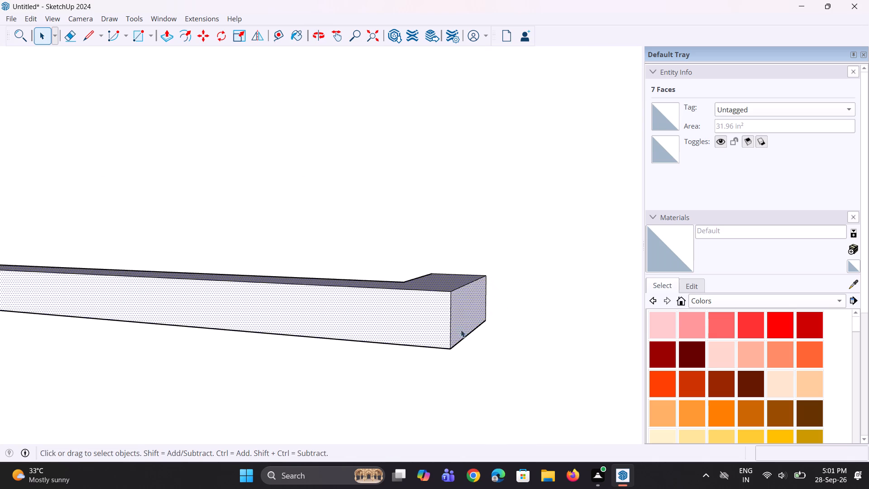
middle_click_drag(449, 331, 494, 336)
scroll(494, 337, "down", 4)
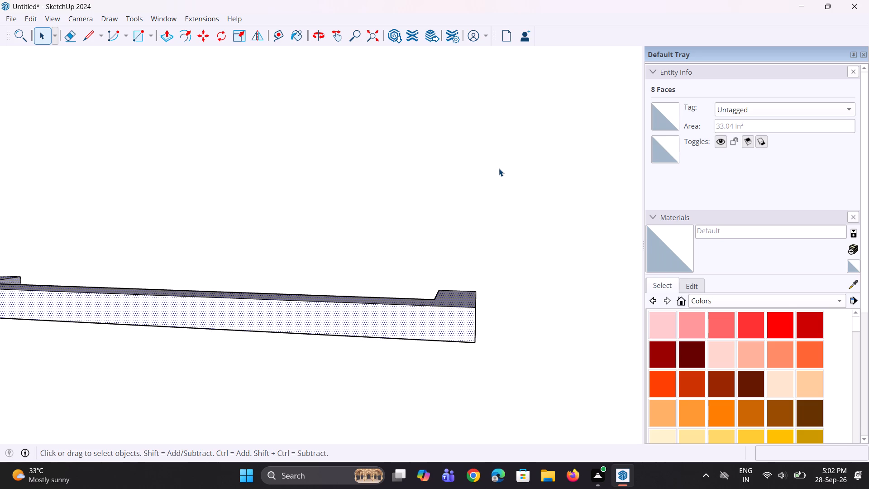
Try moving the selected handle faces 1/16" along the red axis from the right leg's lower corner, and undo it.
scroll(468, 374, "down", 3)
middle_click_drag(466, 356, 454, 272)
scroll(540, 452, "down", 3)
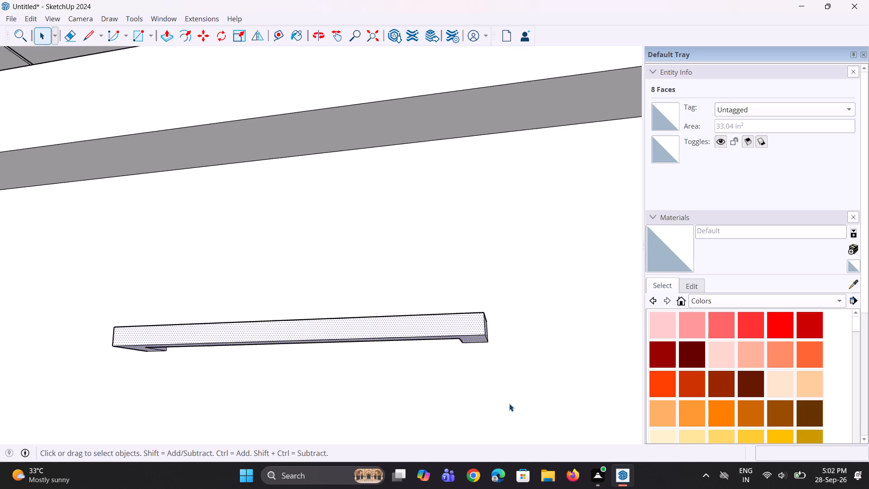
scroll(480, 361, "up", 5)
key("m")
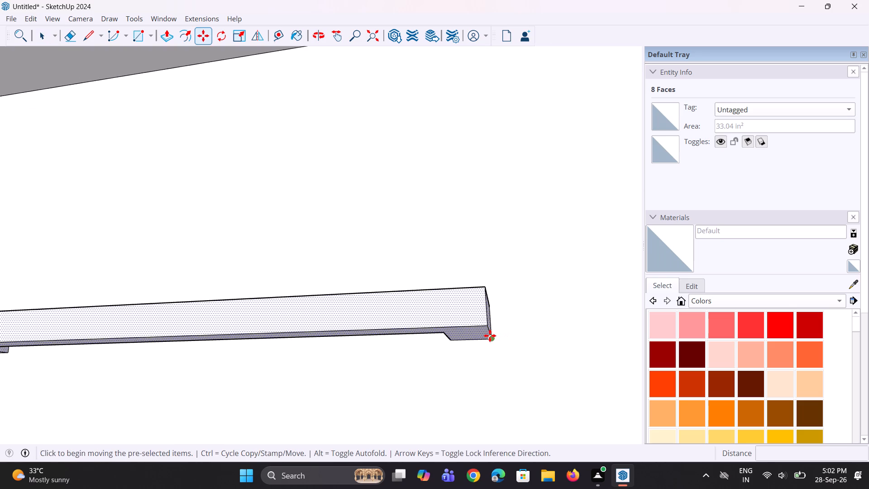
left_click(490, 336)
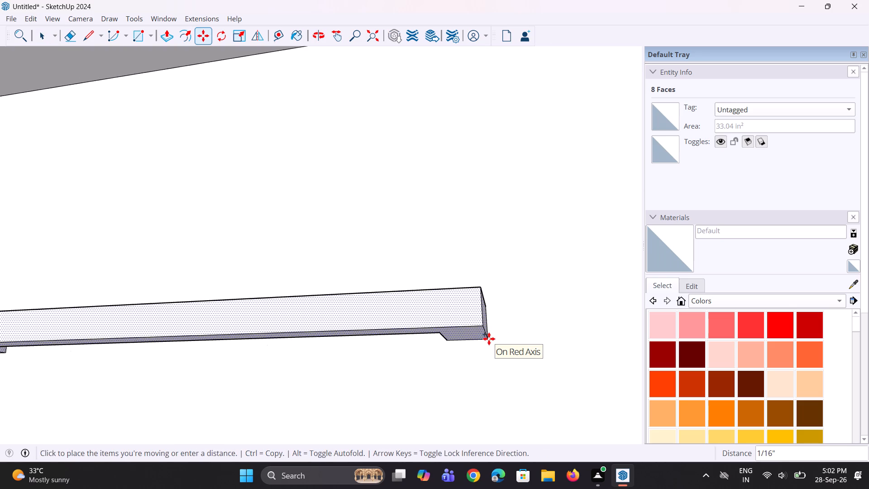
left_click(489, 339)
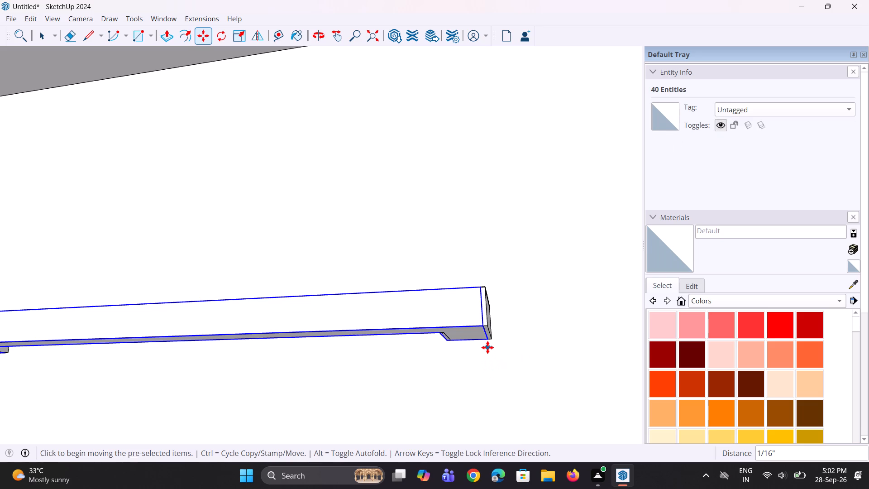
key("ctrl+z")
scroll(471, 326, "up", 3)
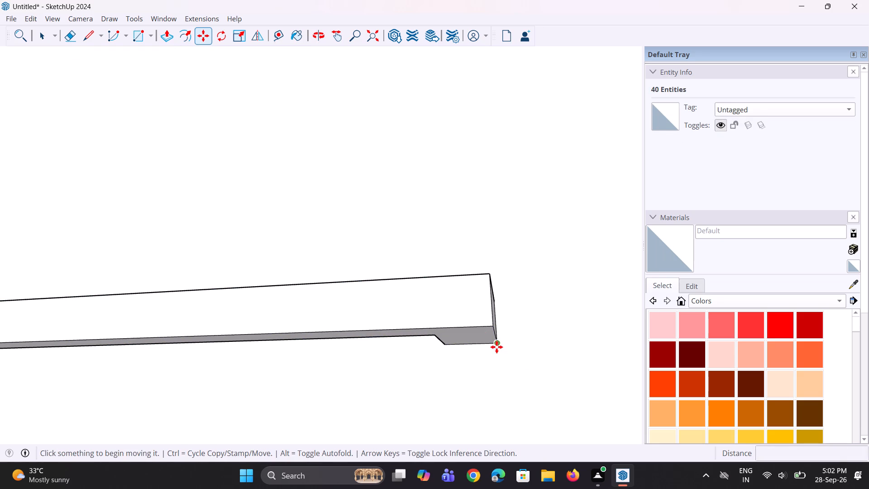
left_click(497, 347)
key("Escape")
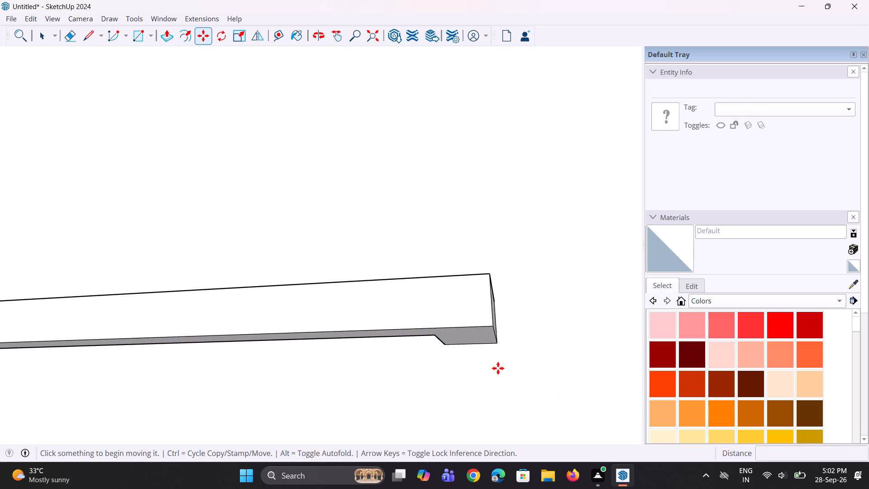
Reselect the handle's underside and front face, plus the right leg's outer end face and the left leg's inner face.
key("v")
key("space")
key("space")
left_click(478, 337)
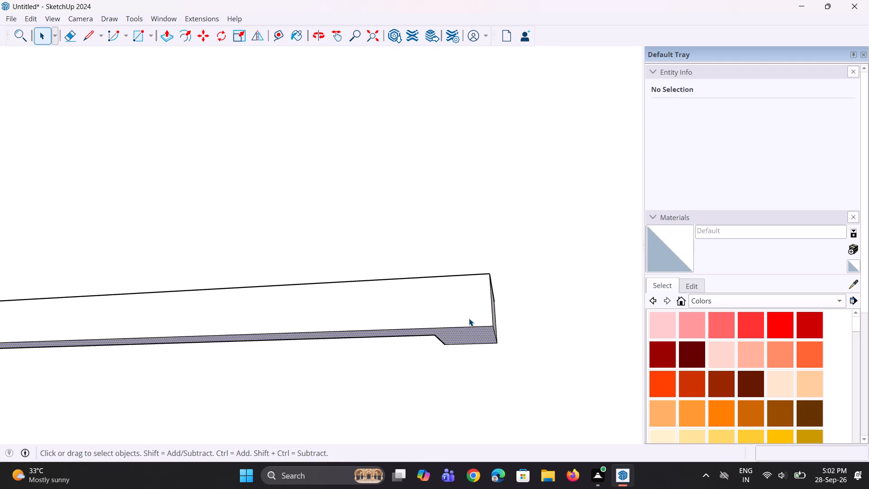
left_click(469, 315, "ctrl")
middle_click_drag(460, 317, 348, 303)
scroll(439, 293, "up", 3)
left_click(472, 302, "ctrl")
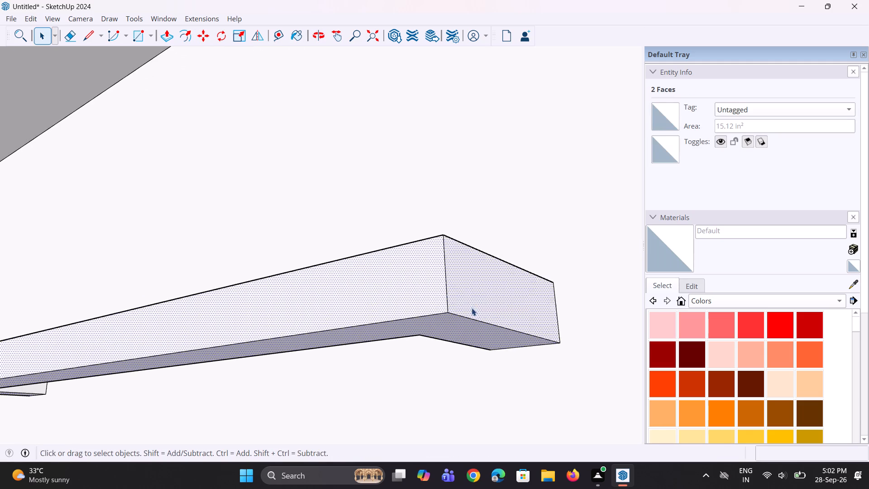
scroll(474, 323, "down", 11)
middle_click_drag(237, 340, 334, 283)
scroll(143, 374, "up", 3)
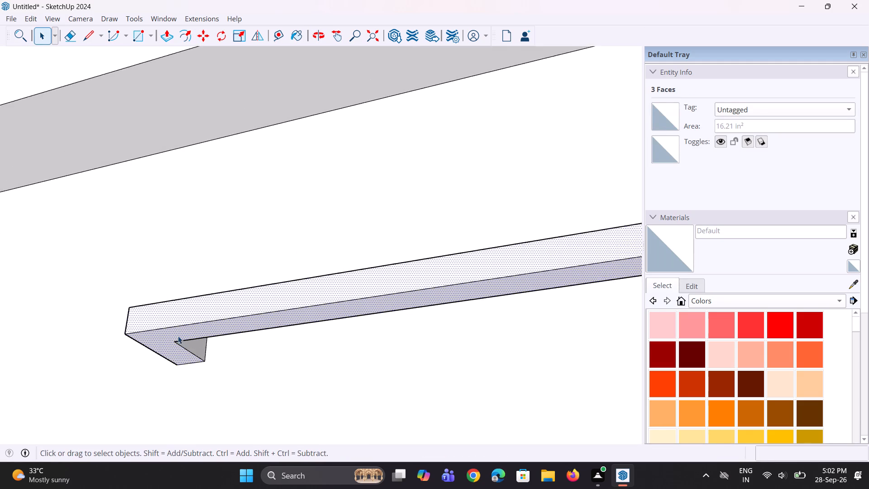
scroll(178, 336, "up", 10)
left_click(205, 349, "ctrl")
scroll(238, 364, "down", 6)
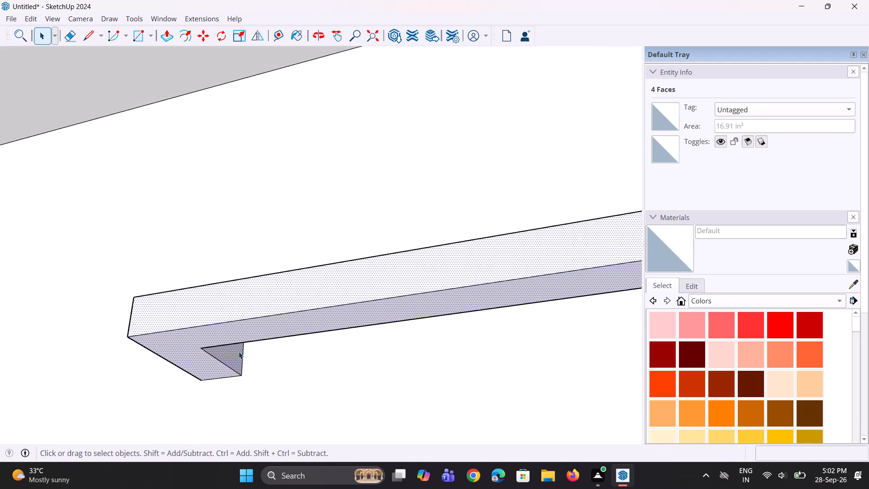
Add the left leg's outer end face and the right leg's inner face to the handle selection.
middle_click_drag(186, 331, 480, 388)
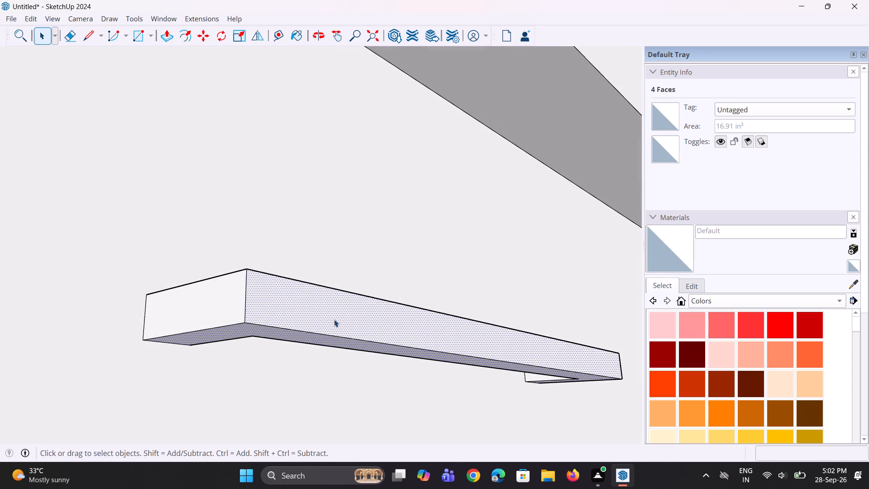
scroll(284, 312, "up", 1)
left_click(219, 310, "ctrl")
middle_click_drag(220, 349, 239, 259)
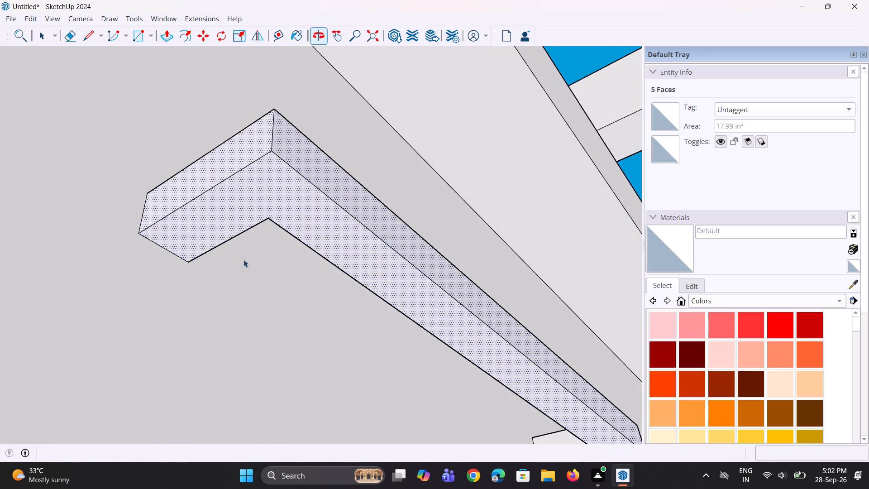
scroll(450, 364, "down", 7)
scroll(491, 414, "up", 7)
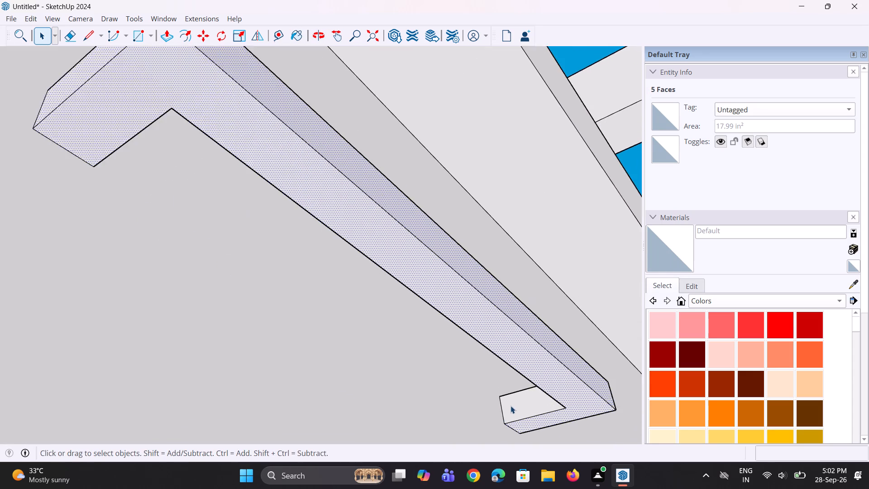
left_click(515, 407, "ctrl")
scroll(330, 360, "down", 4)
Add the handle bar's back face, facing the drawer front, to the selection.
middle_click_drag(340, 352, 424, 317)
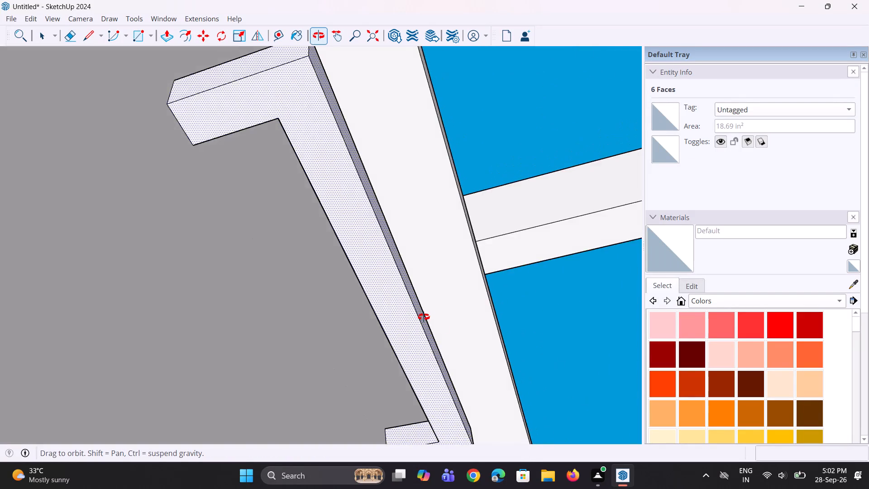
middle_click_drag(424, 317, 479, 363)
scroll(367, 349, "up", 4)
middle_click_drag(373, 359, 376, 362)
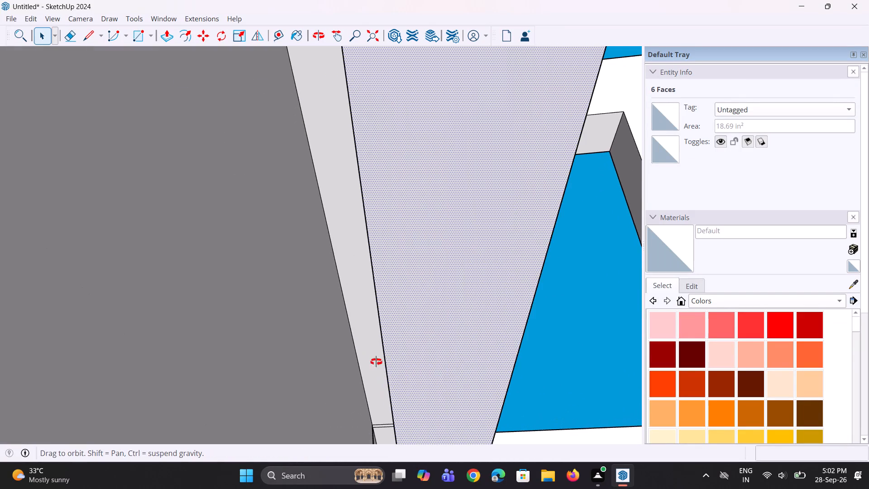
middle_click_drag(376, 362, 386, 369)
left_click(551, 415, "ctrl")
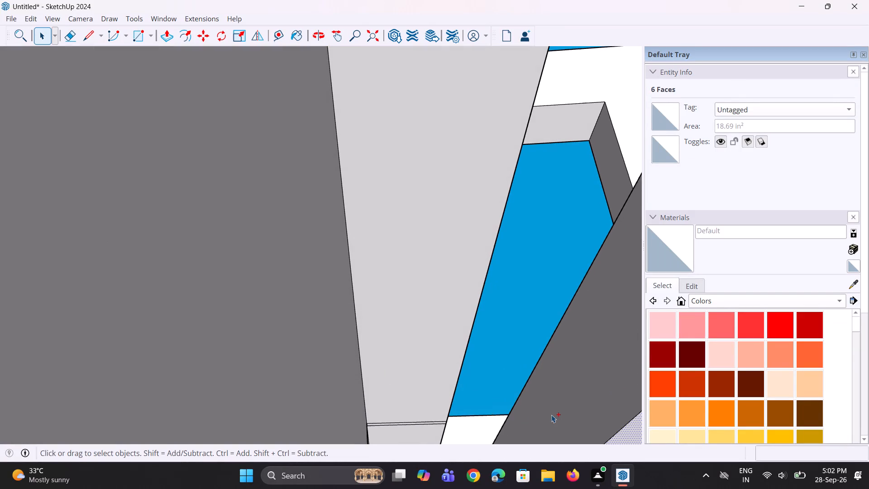
scroll(536, 400, "down", 20)
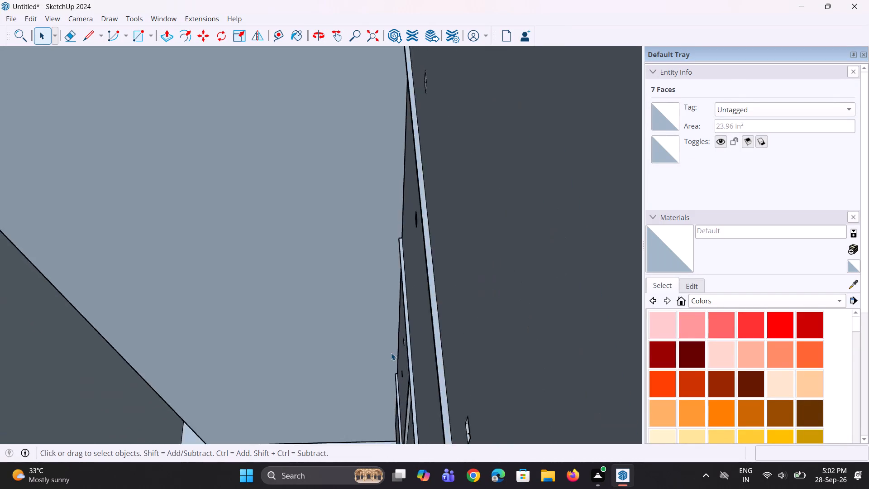
Add the top face of the top drawer's bar handle to the selection.
scroll(391, 353, "down", 13)
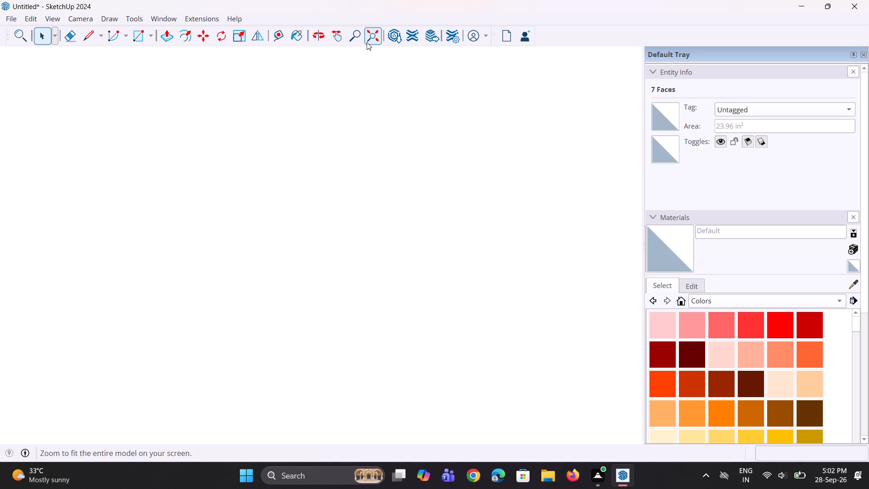
left_click(367, 42)
middle_click_drag(361, 287, 132, 402)
scroll(291, 336, "up", 3)
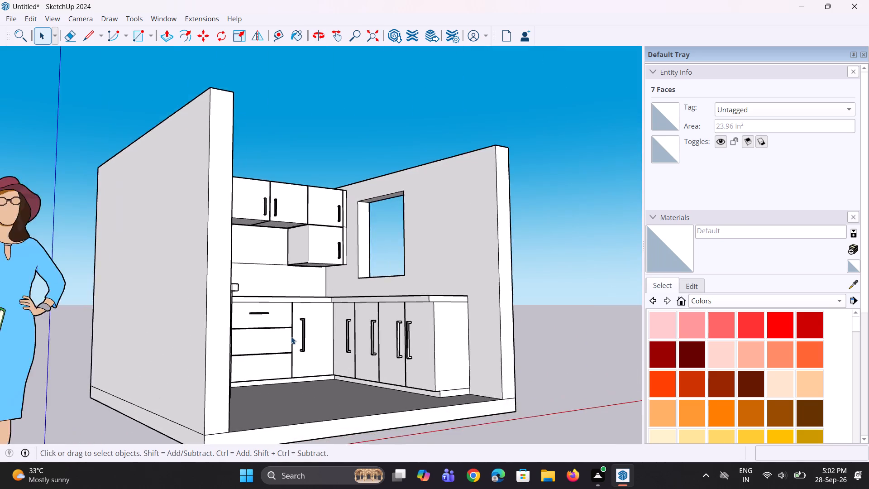
scroll(312, 333, "up", 7)
scroll(149, 269, "up", 2)
middle_click_drag(212, 289, 180, 412)
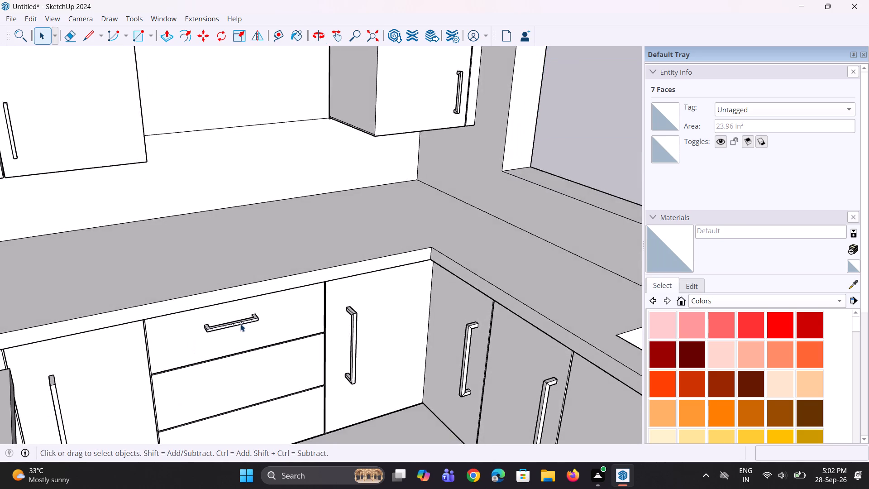
scroll(240, 321, "up", 17)
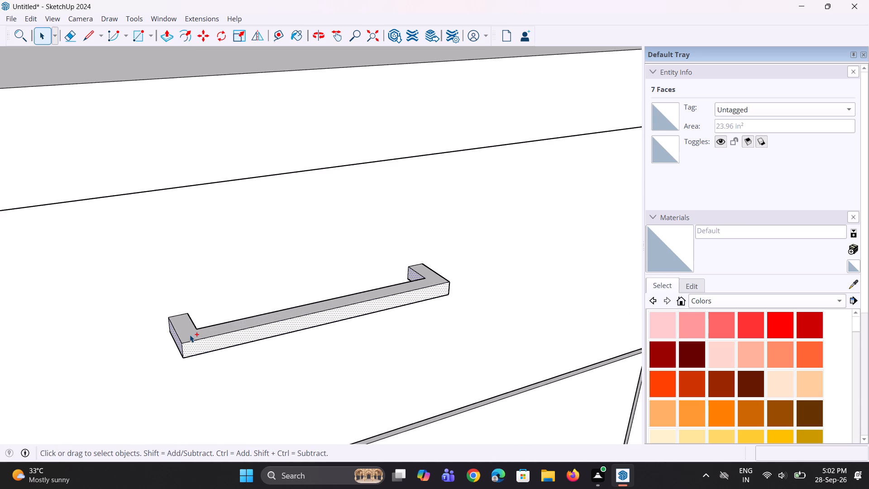
left_click(190, 335, "ctrl")
middle_click_drag(195, 337, 203, 377)
scroll(399, 264, "up", 4)
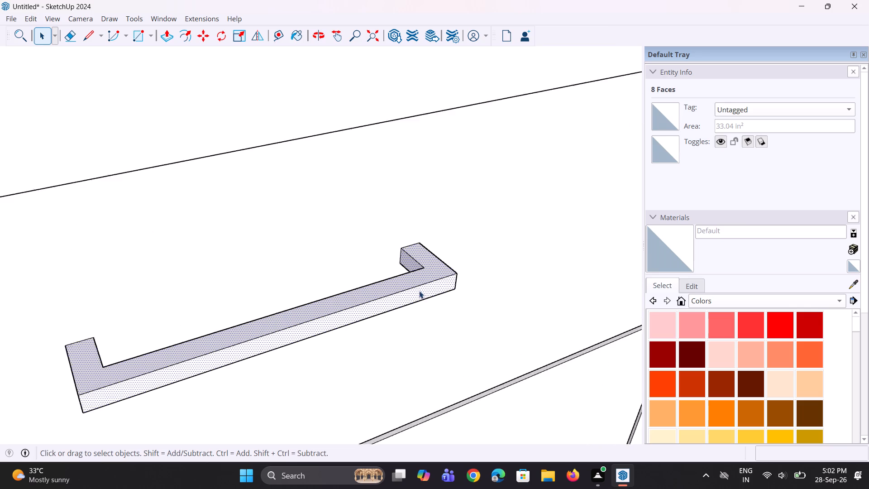
Check the handle's legs, back and underside for faces still missing from the selection.
scroll(419, 291, "up", 1)
middle_click_drag(377, 294, 255, 313)
scroll(57, 280, "up", 5)
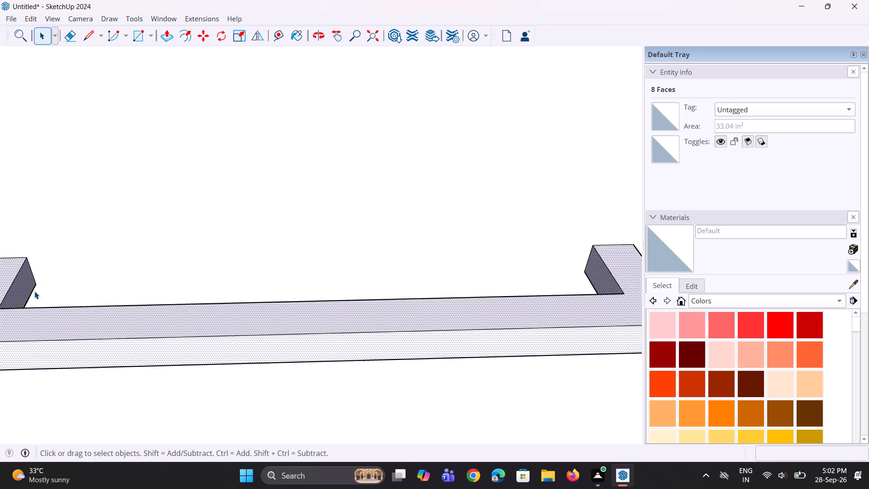
scroll(34, 291, "up", 1)
left_click(19, 290, "ctrl")
scroll(82, 309, "down", 4)
middle_click_drag(105, 316, 147, 198)
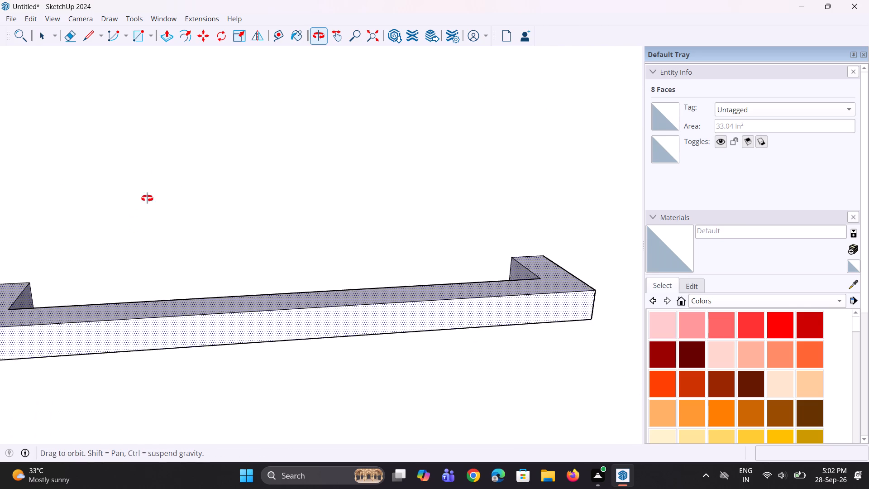
middle_click_drag(147, 198, 355, 82)
scroll(149, 225, "up", 3)
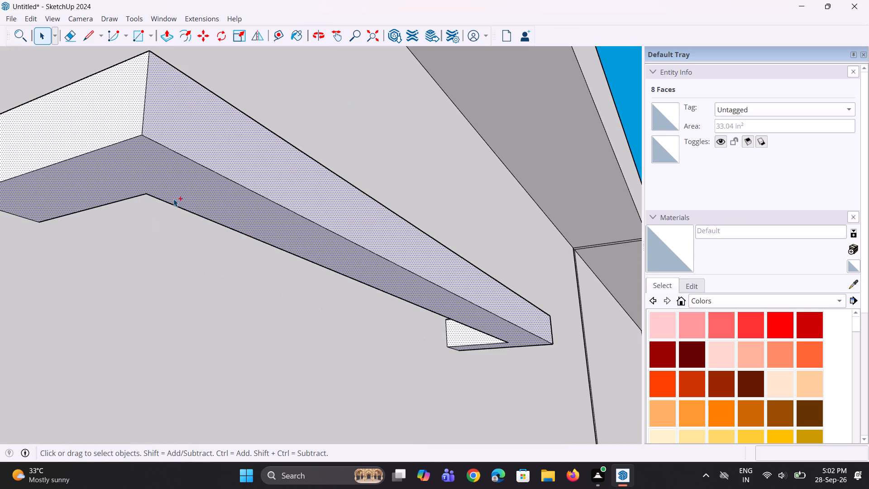
left_click(179, 194, "ctrl")
middle_click_drag(345, 278, 218, 311)
scroll(222, 298, "down", 4)
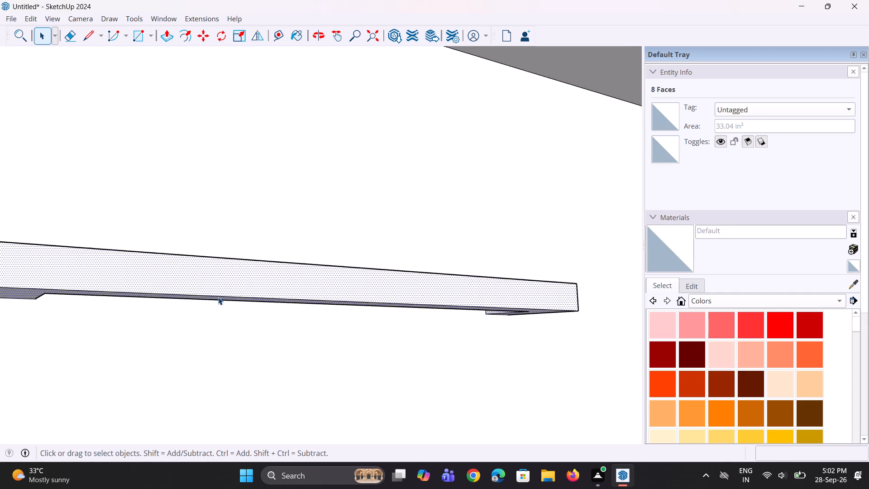
Copy the selected handle from its right leg's corner straight down about 1' 3 9/16" onto the middle drawer front.
scroll(218, 297, "down", 6)
scroll(451, 280, "down", 1)
middle_click_drag(451, 281, 401, 394)
scroll(520, 259, "down", 4)
middle_click_drag(512, 277, 440, 292)
key("m")
middle_click_drag(471, 302, 427, 225)
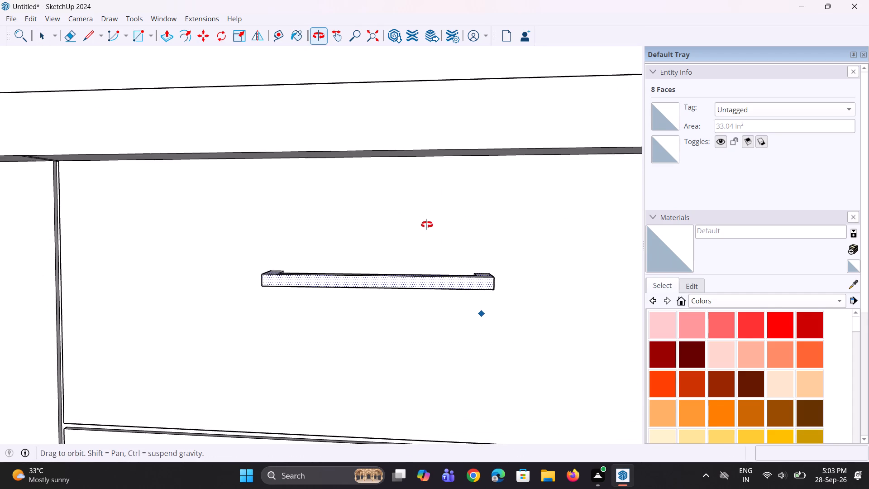
middle_click_drag(427, 225, 415, 156)
left_click(492, 279)
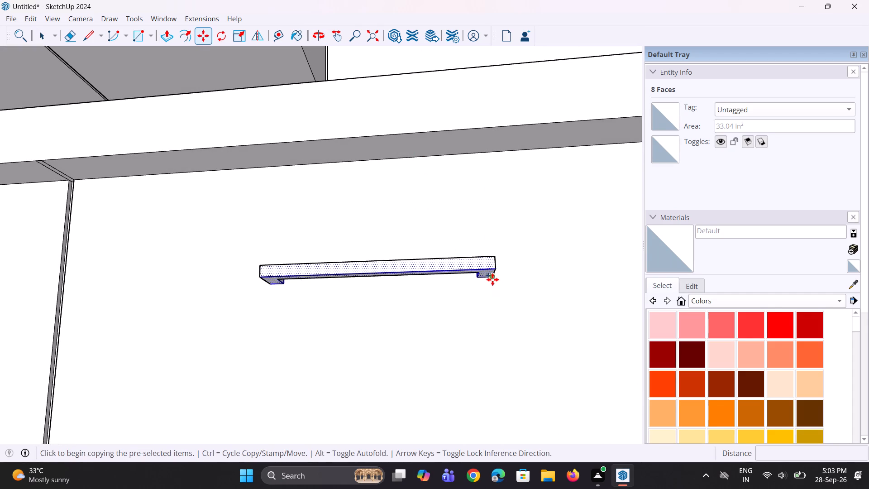
scroll(498, 322, "down", 12)
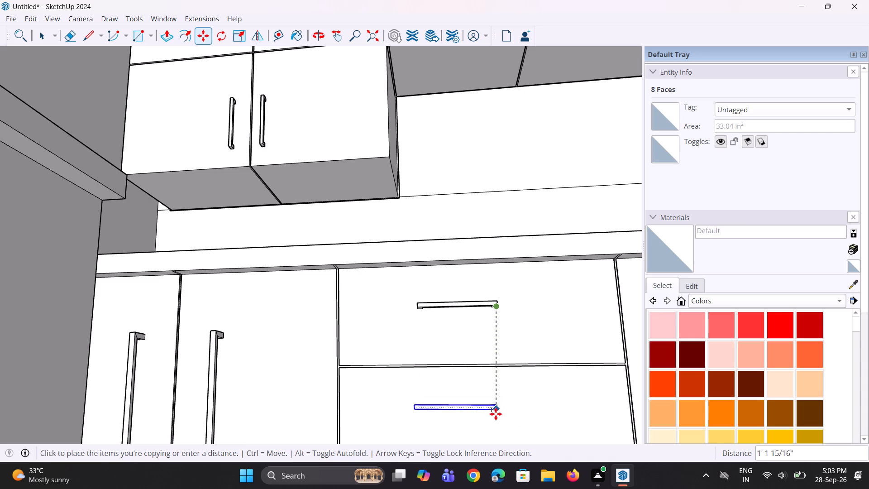
scroll(496, 423, "down", 12)
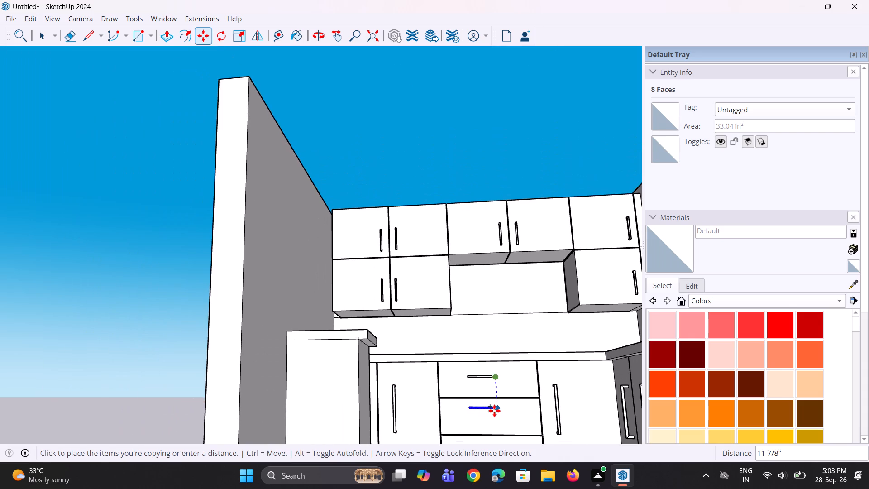
left_click(495, 418)
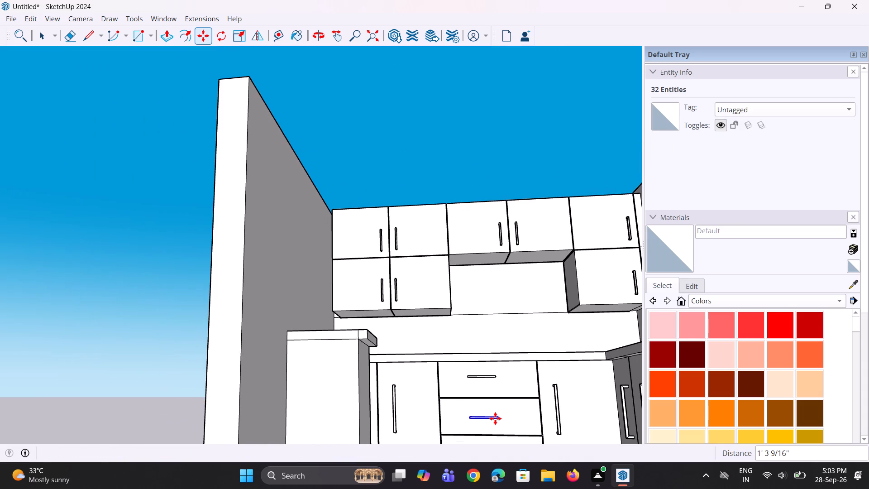
Multiply the handle copy with *2, placing another handle on the bottom drawer at the same spacing.
type("*2")
key("Return")
scroll(494, 400, "down", 3)
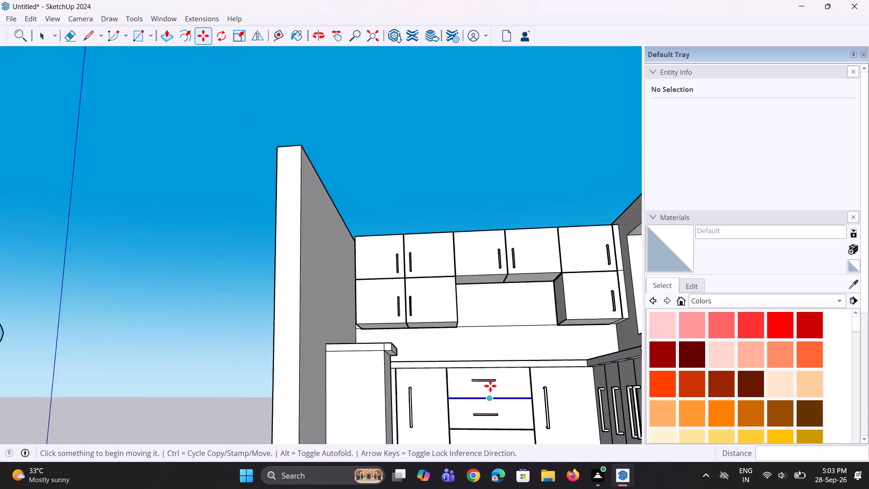
scroll(490, 386, "down", 7)
scroll(494, 417, "up", 9)
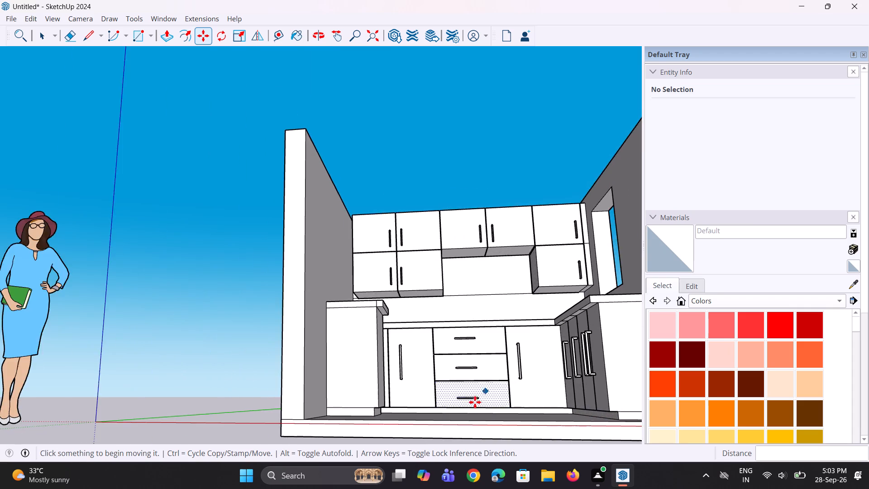
scroll(475, 402, "up", 2)
key("space")
key("space")
Examine the whole kitchen, checking the handles on the drawers, base cabinets and wall cabinets.
scroll(395, 374, "down", 5)
middle_click_drag(392, 374, 413, 452)
scroll(450, 293, "down", 3)
left_click(549, 168)
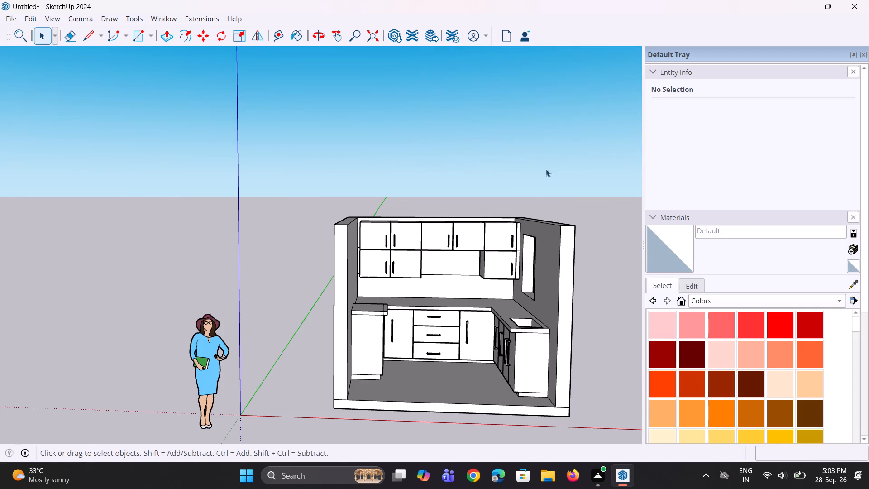
middle_click_drag(424, 316, 450, 343)
scroll(493, 330, "up", 8)
middle_click_drag(489, 281, 535, 282)
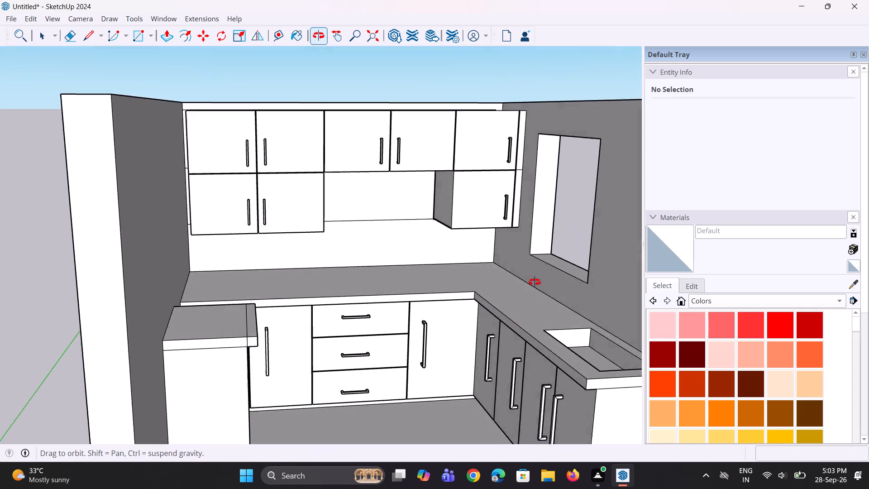
middle_click_drag(535, 282, 459, 250)
scroll(424, 311, "down", 2)
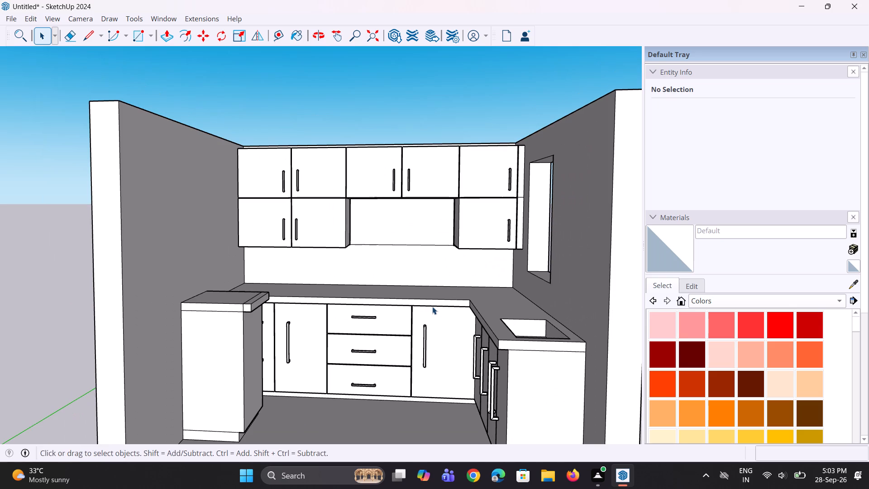
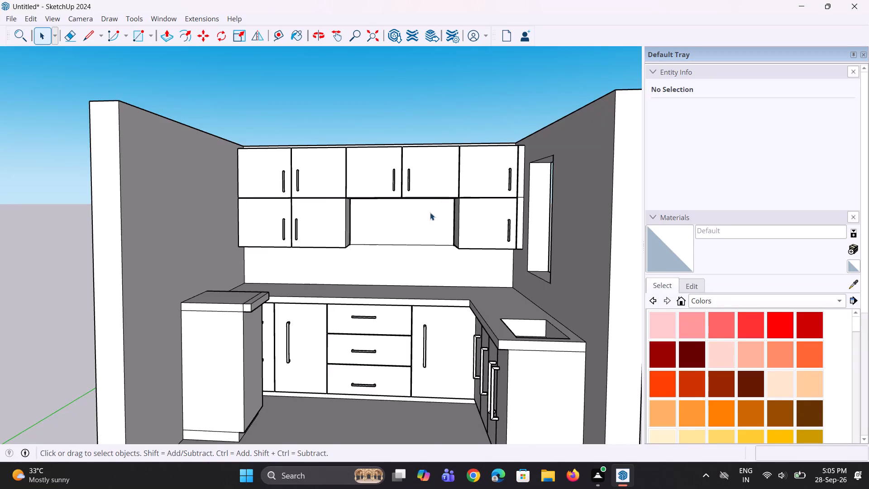
Examine the upper and lower rows of wall cabinets and their handles from below and from the front.
scroll(409, 251, "up", 2)
middle_click_drag(432, 191, 434, 117)
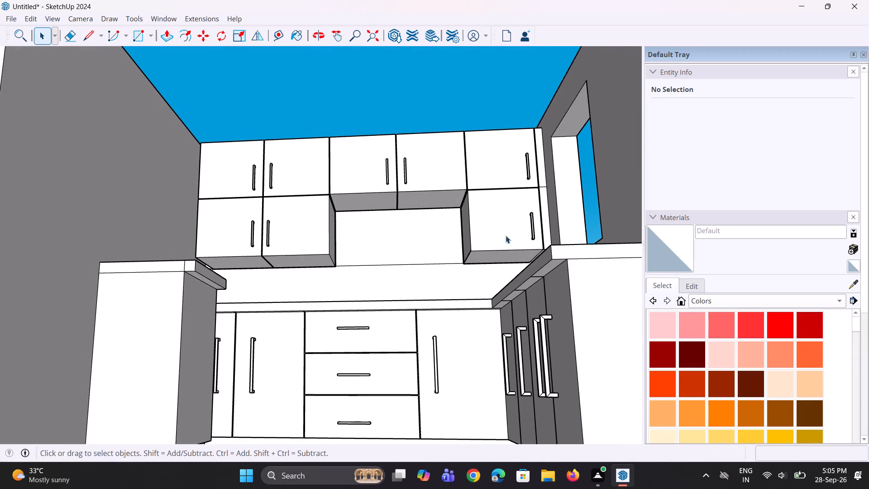
scroll(500, 239, "up", 3)
middle_click_drag(488, 254, 486, 277)
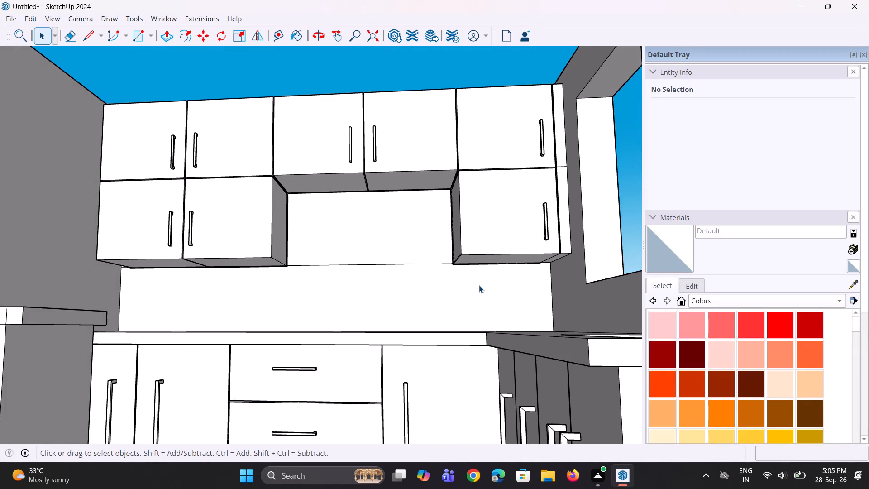
scroll(479, 285, "down", 2)
middle_click_drag(475, 282, 476, 303)
middle_click_drag(353, 229, 356, 264)
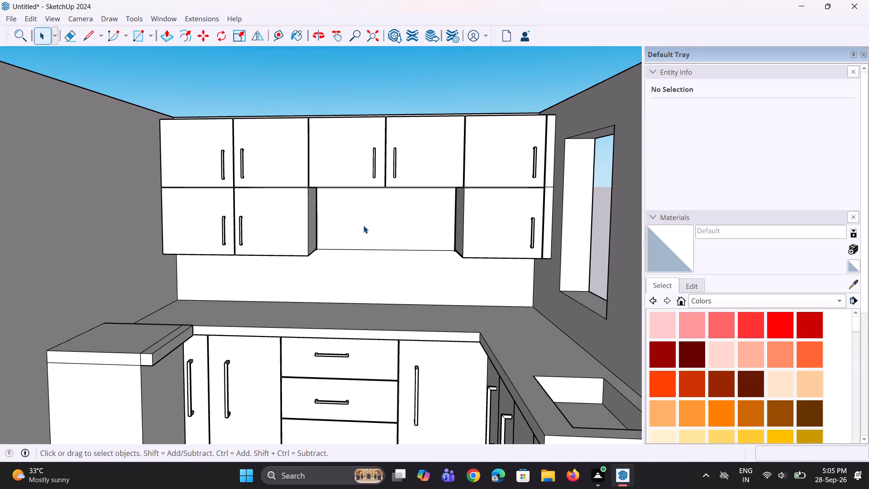
Raise the top faces of the first four upper wall cabinets from the left wall by about 3 5/16" with Push/Pull.
scroll(363, 221, "up", 1)
middle_click_drag(364, 226, 368, 303)
middle_click_drag(350, 209, 353, 312)
scroll(223, 115, "up", 4)
key("p")
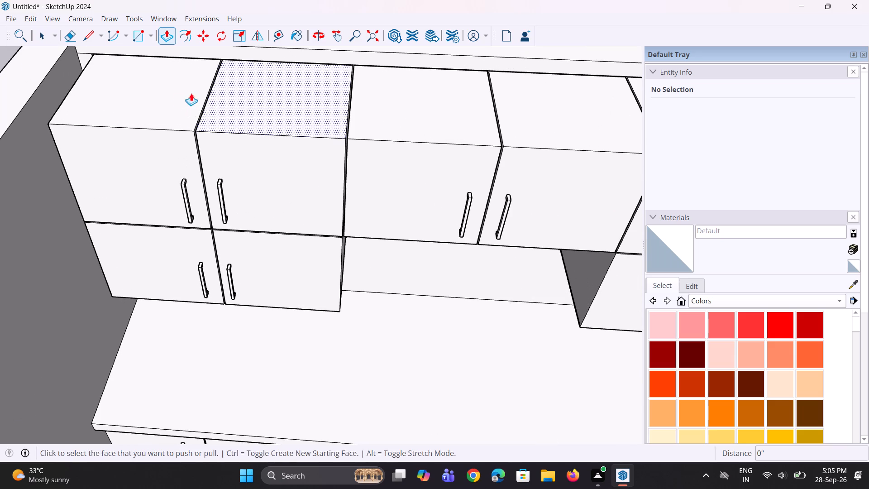
left_click(175, 99)
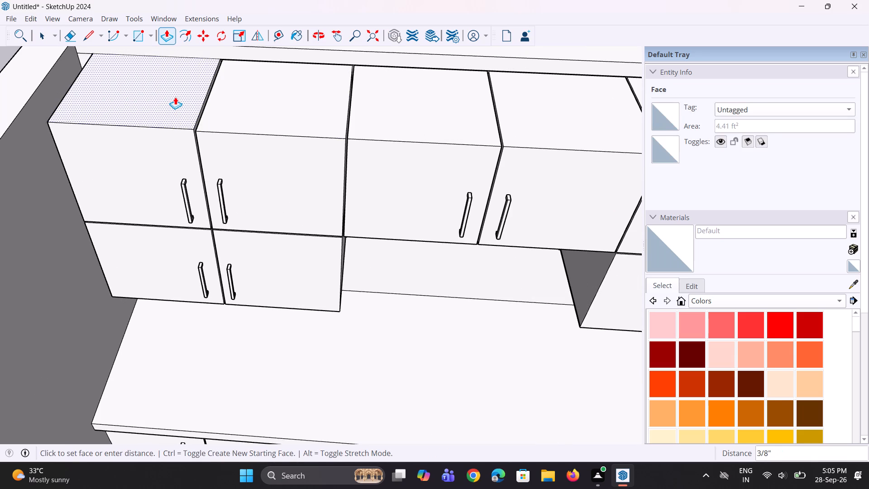
scroll(175, 97, "down", 4)
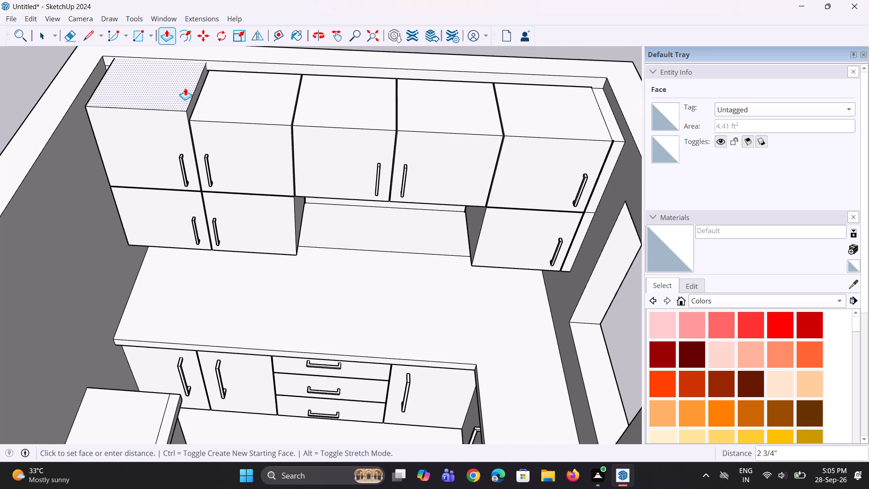
left_click(229, 62)
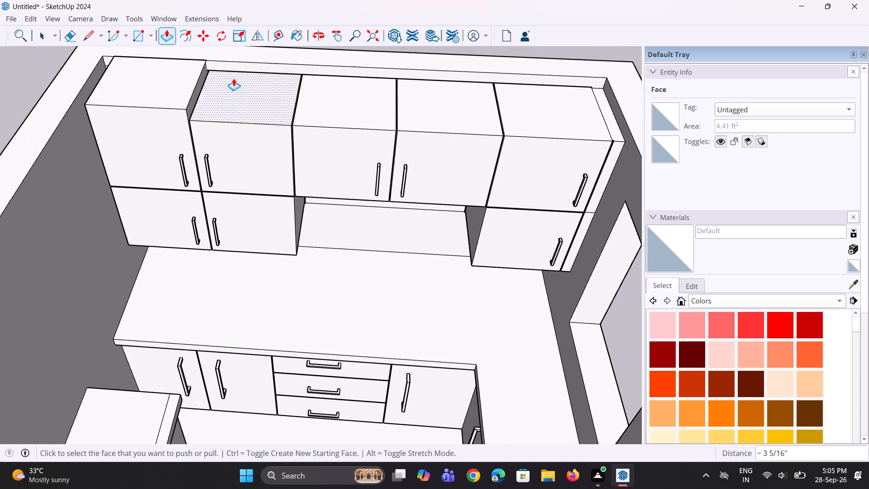
left_click(243, 97)
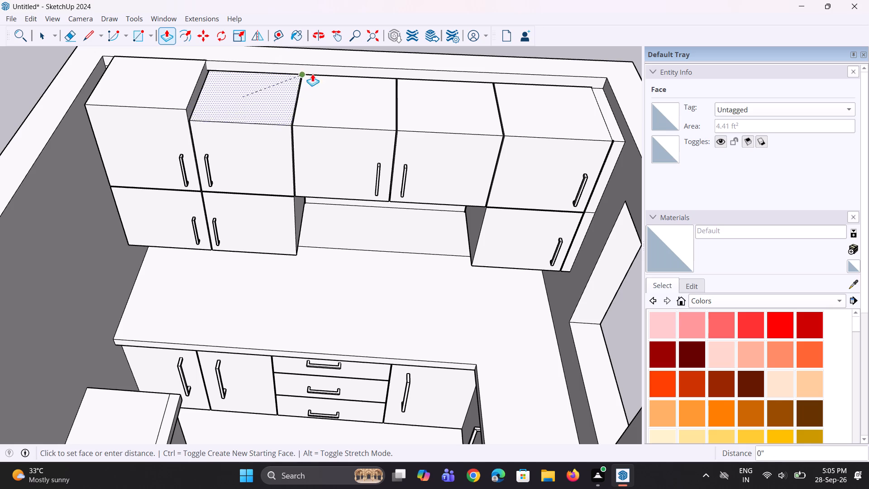
left_click(326, 65)
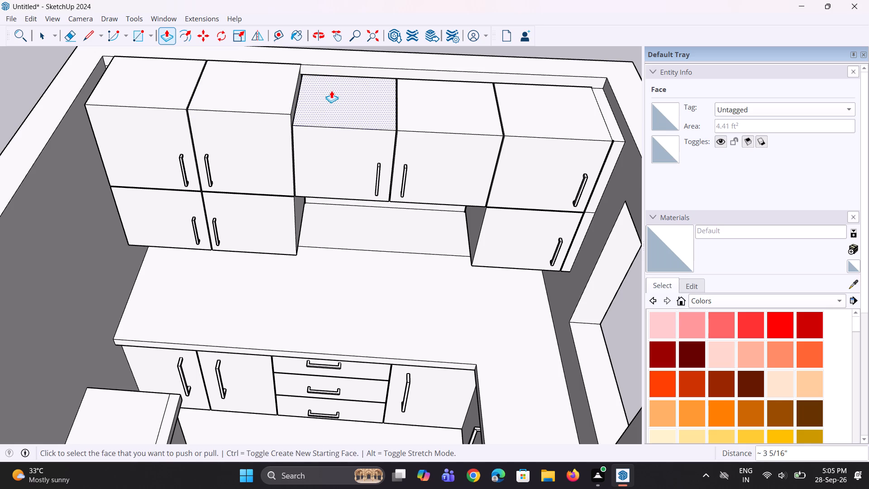
double_click(331, 91)
double_click(418, 101)
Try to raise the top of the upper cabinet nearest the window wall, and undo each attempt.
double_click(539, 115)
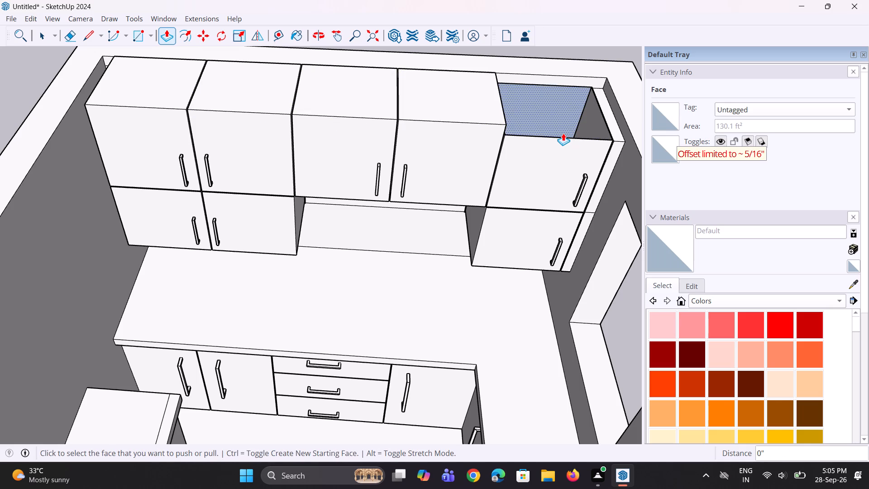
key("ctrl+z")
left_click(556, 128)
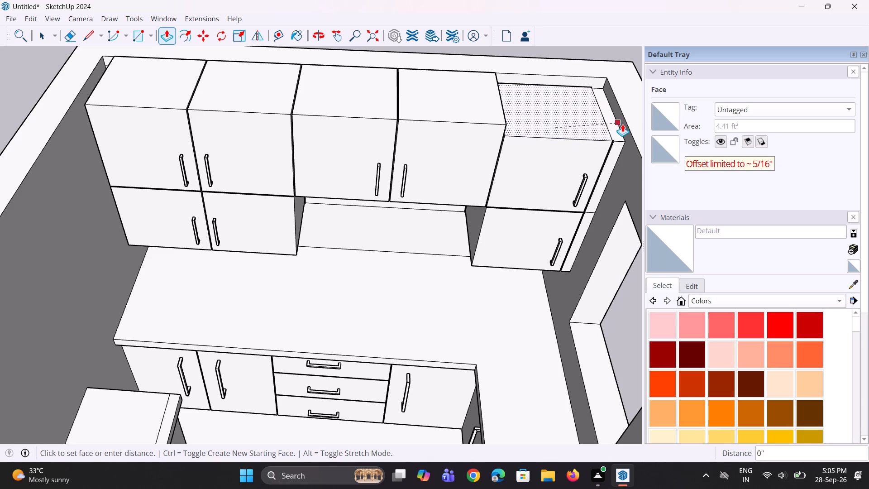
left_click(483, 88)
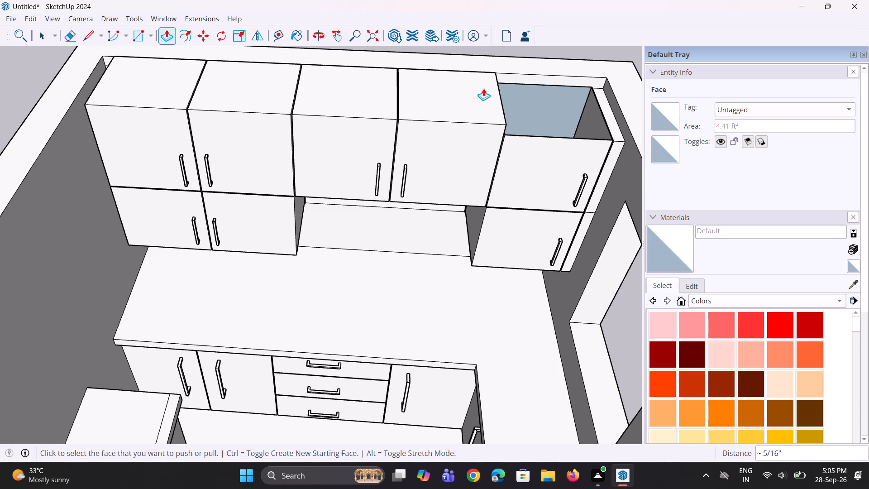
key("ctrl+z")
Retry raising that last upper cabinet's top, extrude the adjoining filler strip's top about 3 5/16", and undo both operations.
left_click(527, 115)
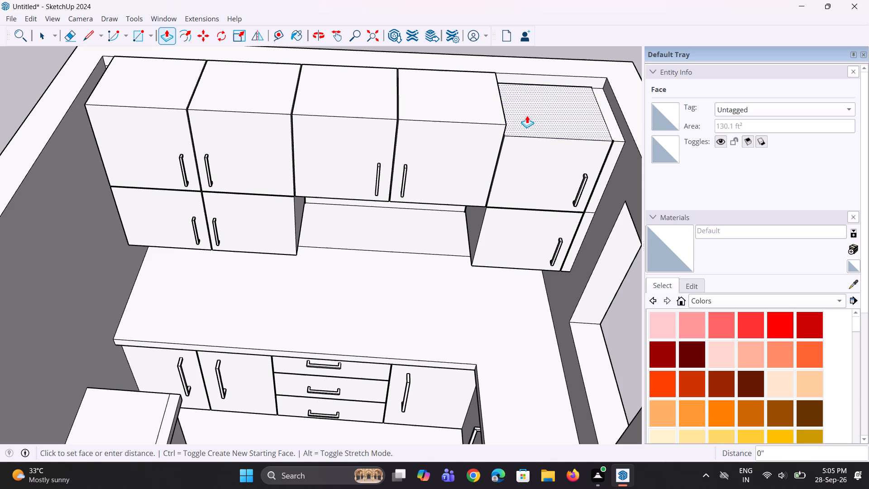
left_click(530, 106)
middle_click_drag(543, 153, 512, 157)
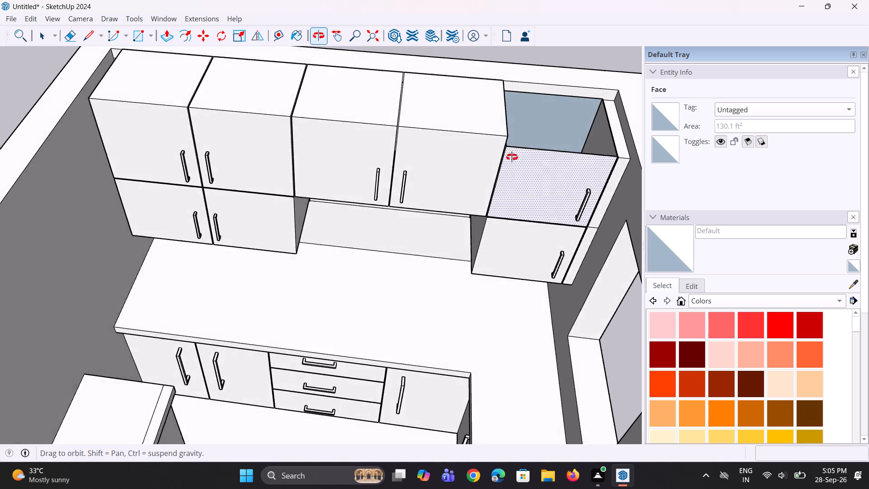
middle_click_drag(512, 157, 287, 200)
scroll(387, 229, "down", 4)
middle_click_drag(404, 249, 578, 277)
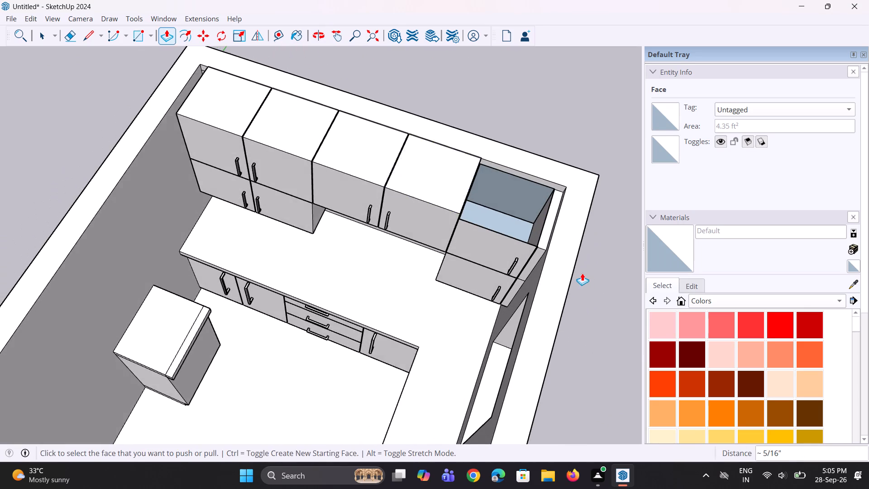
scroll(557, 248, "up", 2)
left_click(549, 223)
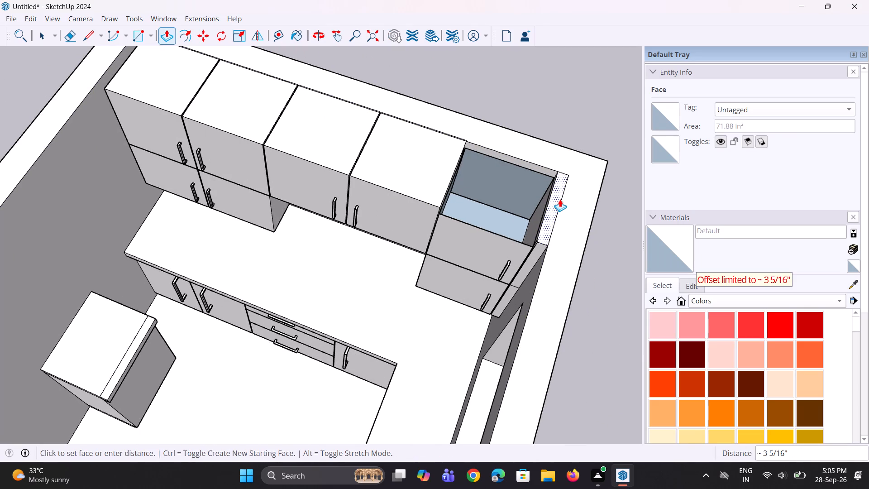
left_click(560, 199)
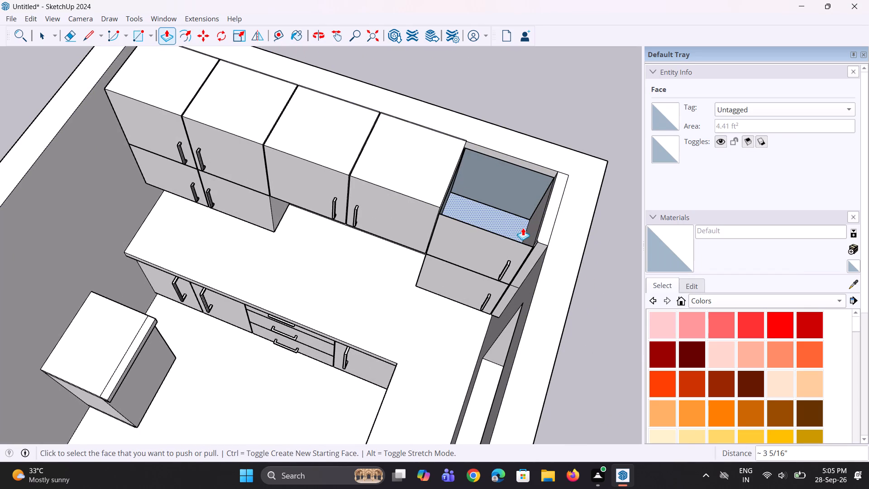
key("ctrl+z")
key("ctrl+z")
Raise the filler strip's top beside the window wall and the last upper cabinet's top by about 3 5/16".
left_click(549, 225)
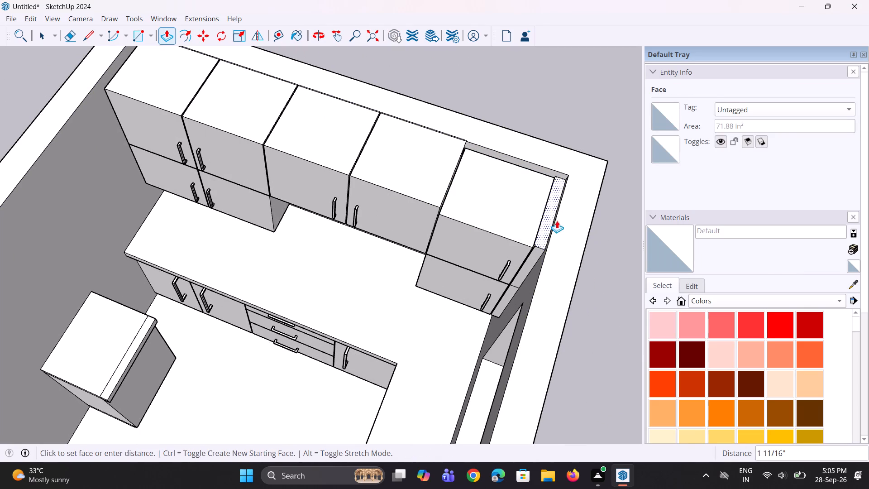
left_click(564, 220)
left_click(519, 218)
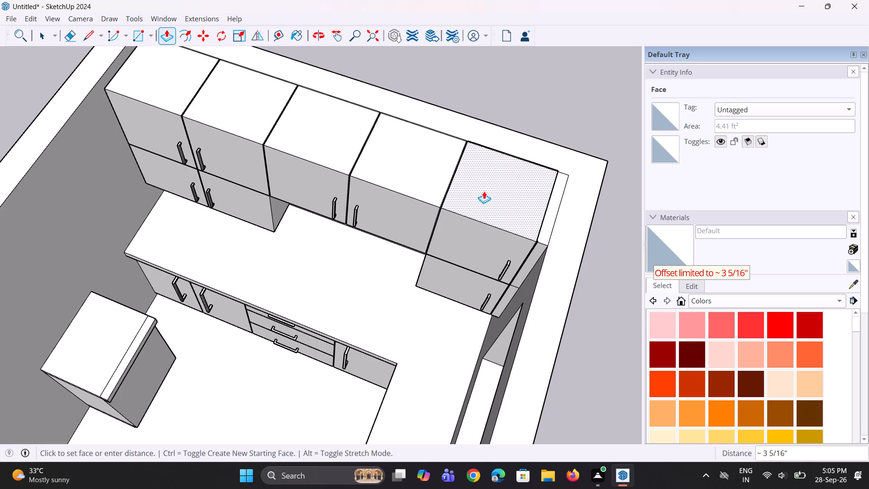
left_click(435, 174)
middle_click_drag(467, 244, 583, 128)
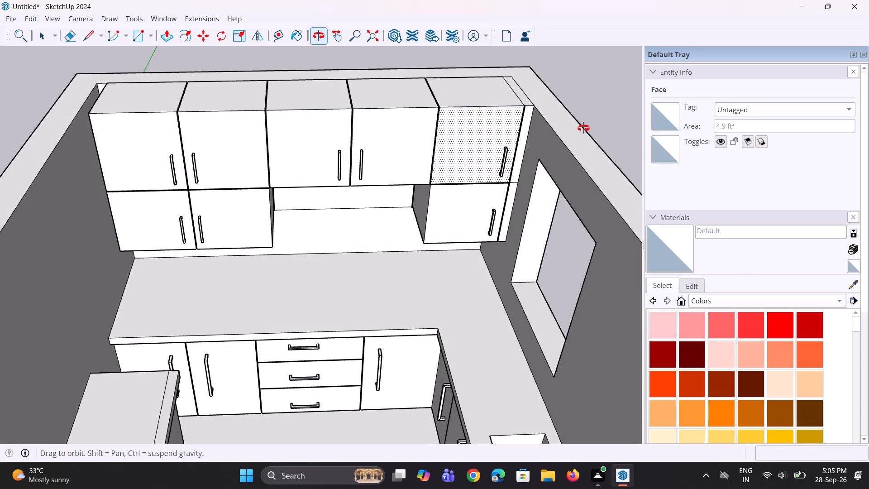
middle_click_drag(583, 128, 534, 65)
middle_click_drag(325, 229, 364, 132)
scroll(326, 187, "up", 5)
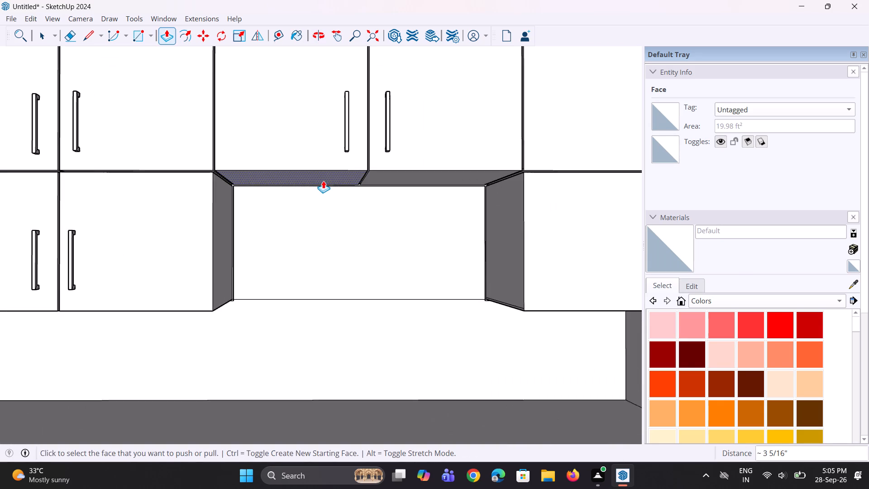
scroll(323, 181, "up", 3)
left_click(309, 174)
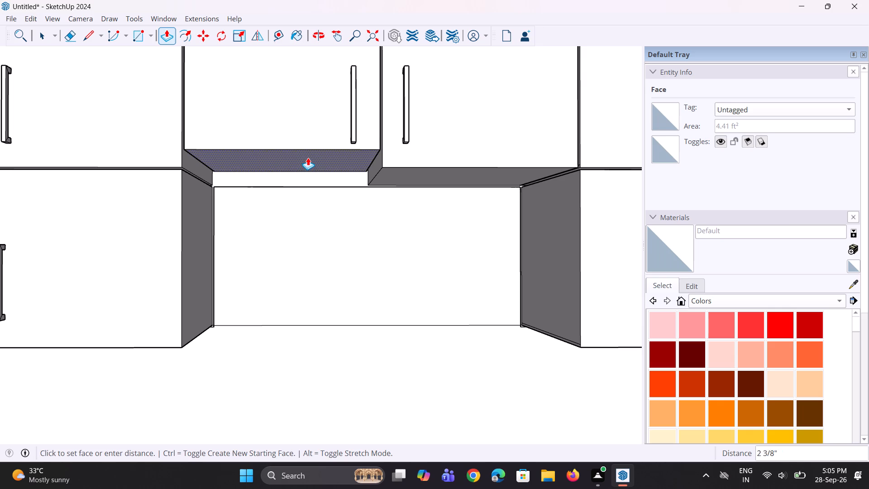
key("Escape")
Examine the raised upper cabinets against the walls and the rest of the kitchen from several angles.
scroll(302, 234, "down", 5)
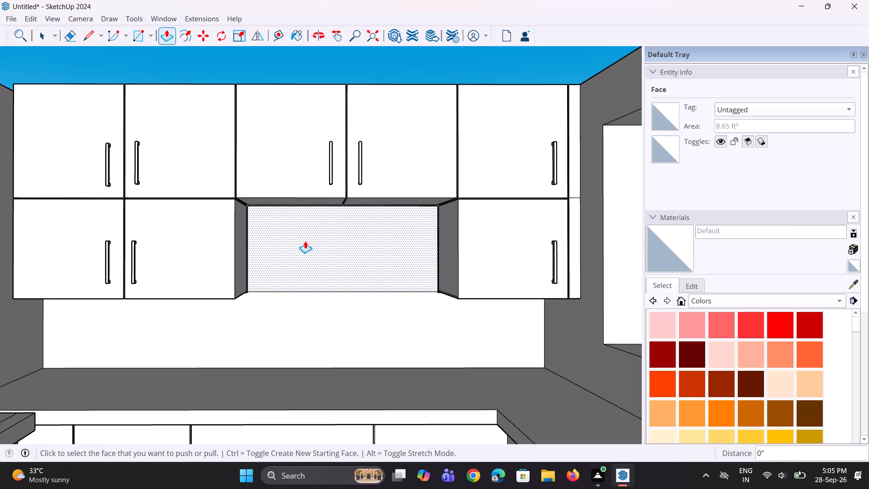
scroll(305, 241, "down", 1)
middle_click_drag(305, 240, 311, 254)
scroll(231, 239, "up", 2)
middle_click_drag(288, 259, 290, 278)
scroll(284, 278, "down", 3)
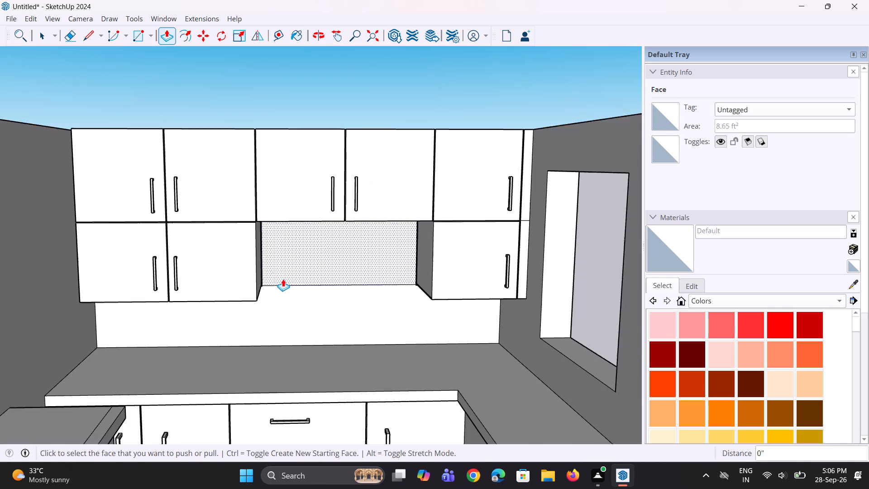
scroll(283, 279, "down", 1)
middle_click_drag(281, 279, 276, 330)
scroll(276, 331, "down", 2)
middle_click(272, 317)
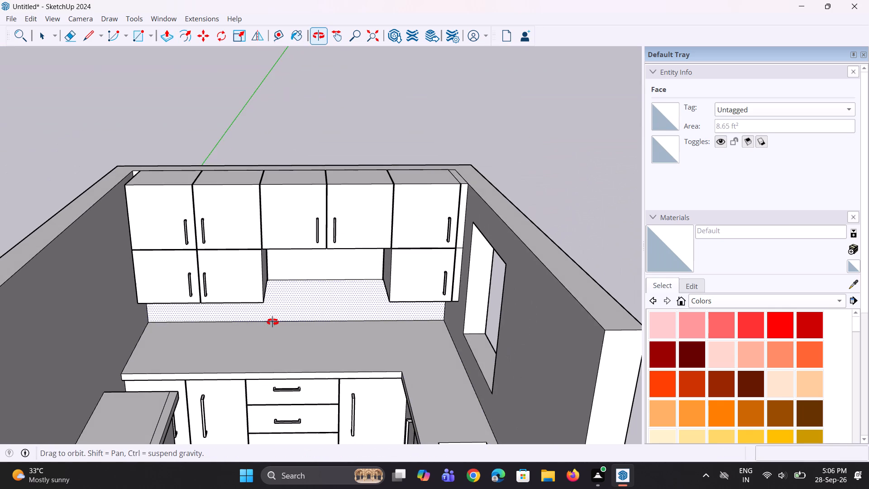
scroll(270, 314, "down", 4)
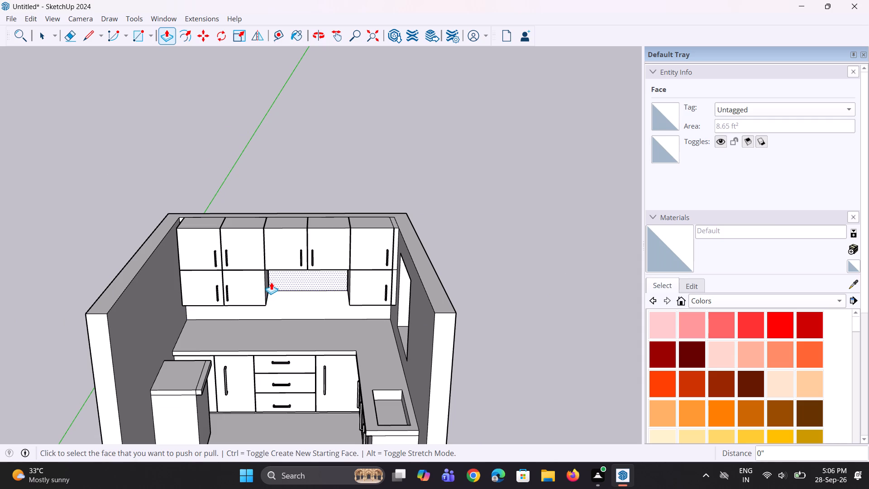
middle_click_drag(281, 283, 276, 228)
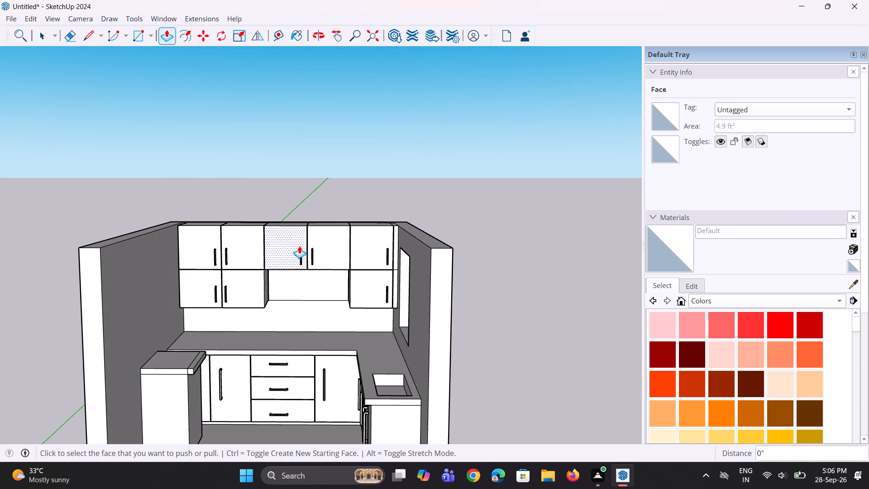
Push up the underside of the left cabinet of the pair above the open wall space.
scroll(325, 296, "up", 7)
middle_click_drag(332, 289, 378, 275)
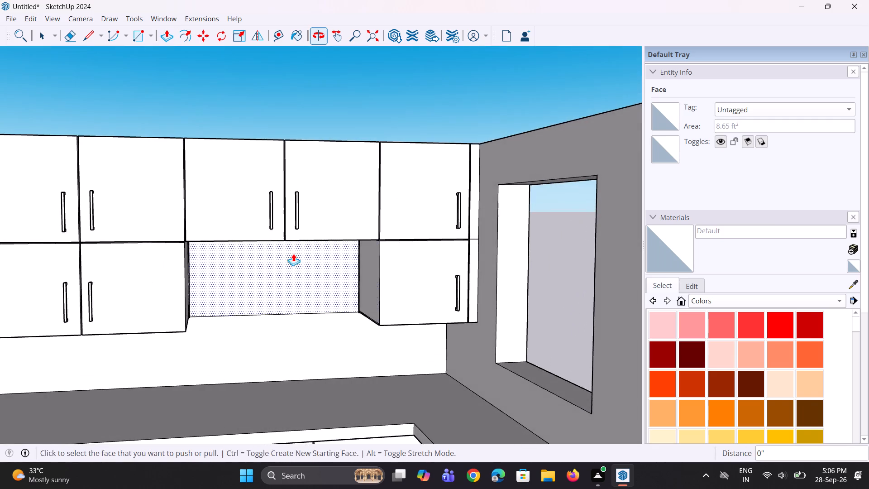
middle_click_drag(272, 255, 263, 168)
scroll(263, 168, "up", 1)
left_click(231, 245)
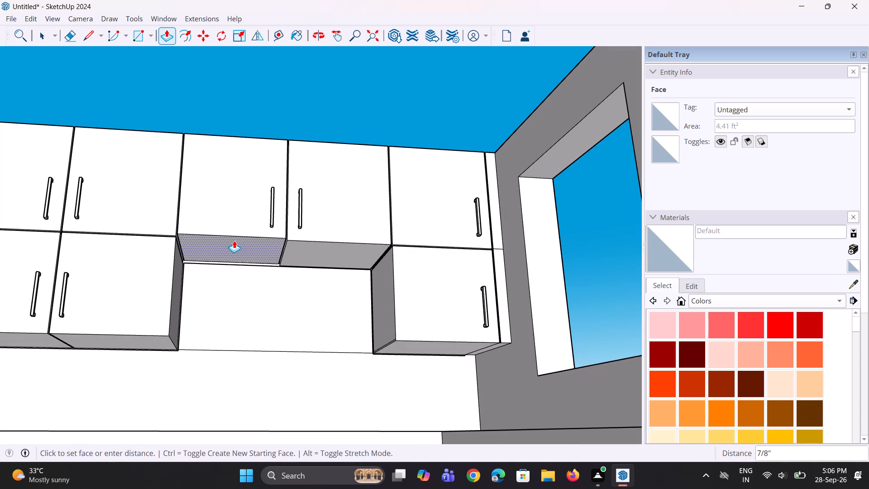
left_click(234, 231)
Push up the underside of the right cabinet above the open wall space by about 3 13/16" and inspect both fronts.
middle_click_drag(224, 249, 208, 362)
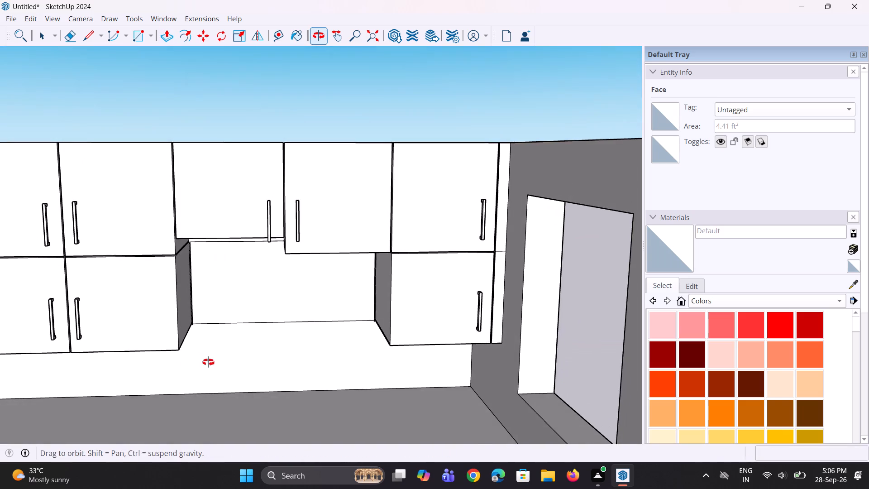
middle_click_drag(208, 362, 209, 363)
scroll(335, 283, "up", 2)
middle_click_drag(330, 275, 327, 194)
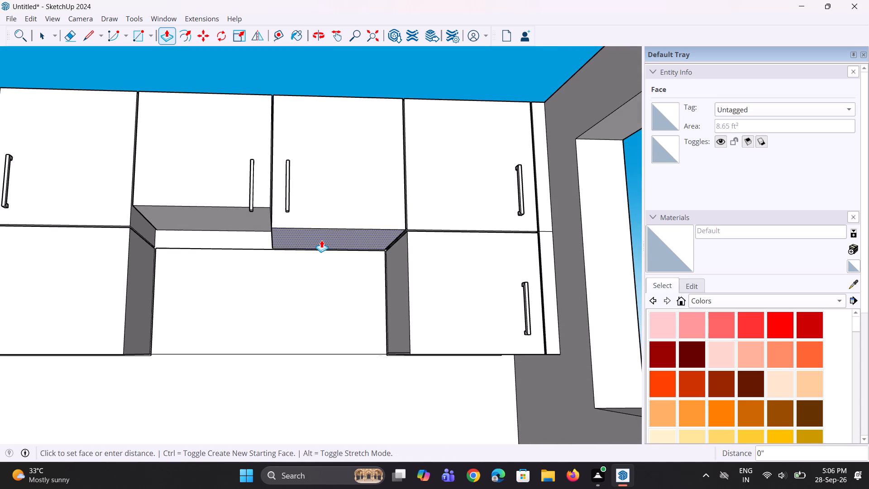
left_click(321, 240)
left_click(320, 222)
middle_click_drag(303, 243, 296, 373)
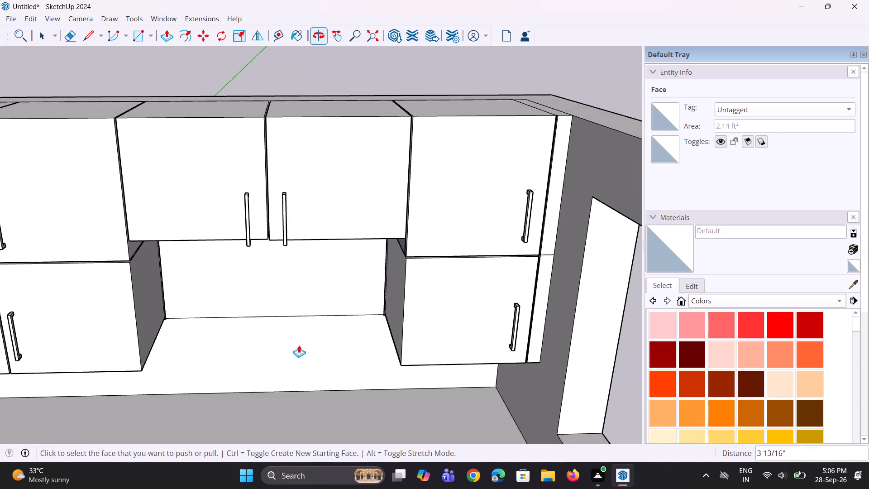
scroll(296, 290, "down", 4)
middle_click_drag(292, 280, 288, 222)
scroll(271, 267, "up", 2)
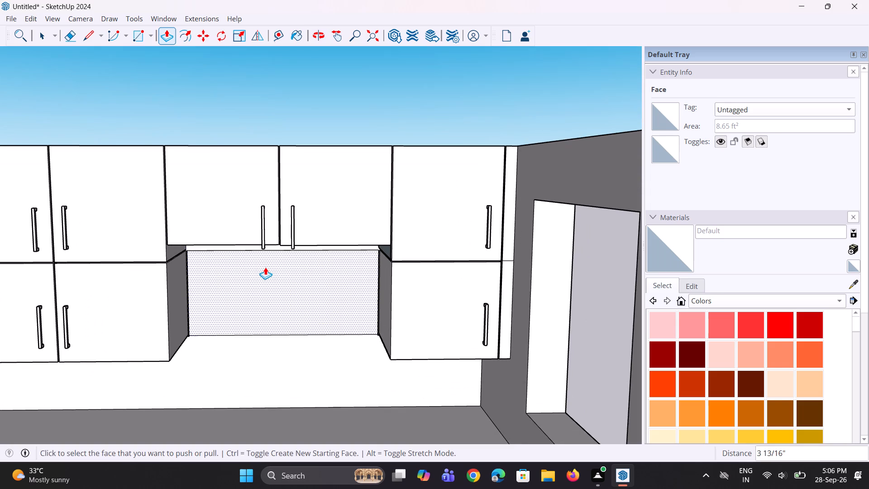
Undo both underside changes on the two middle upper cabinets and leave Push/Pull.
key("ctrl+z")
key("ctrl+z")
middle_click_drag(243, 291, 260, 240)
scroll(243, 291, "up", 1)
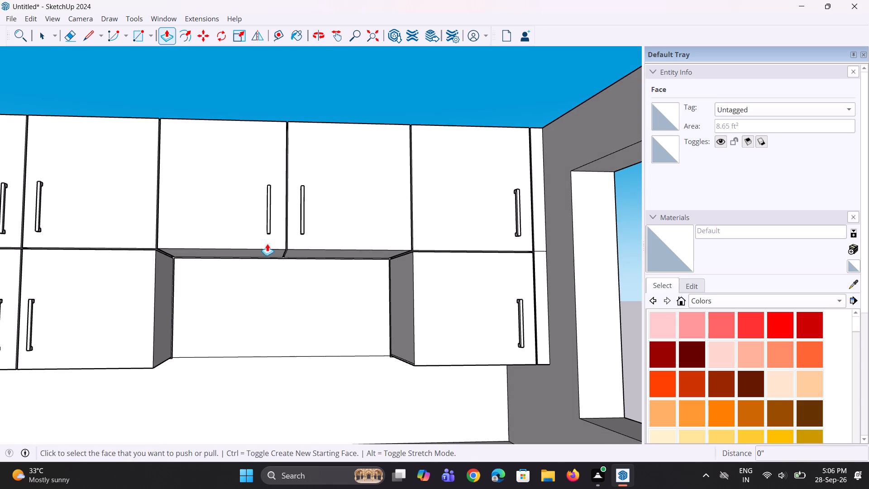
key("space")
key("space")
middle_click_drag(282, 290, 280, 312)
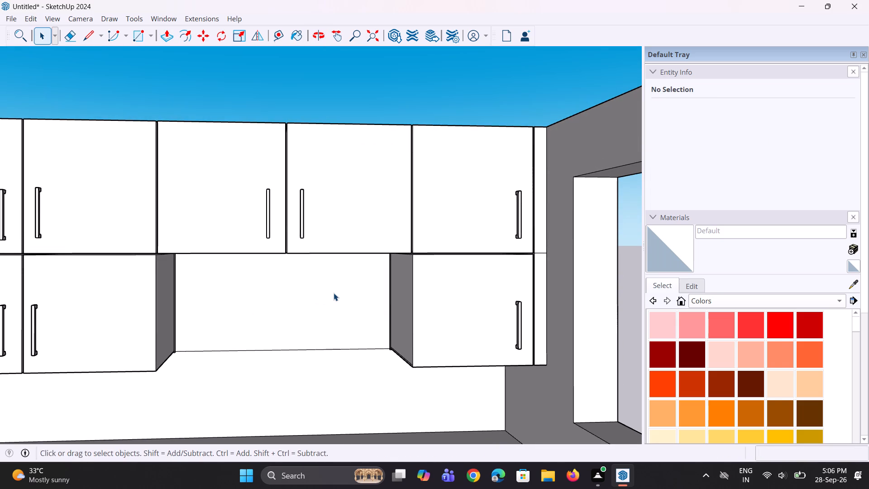
Examine the whole kitchen from a distance and from the front, including the open wall space between the upper cabinets.
scroll(328, 280, "down", 10)
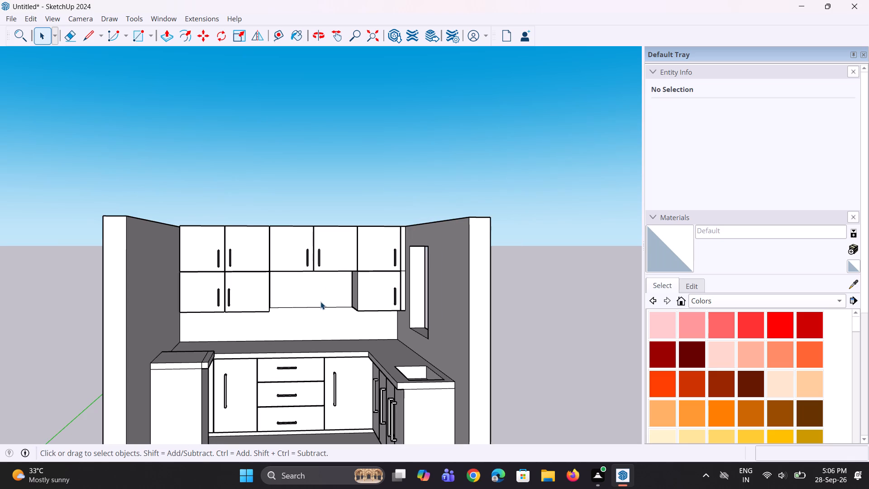
scroll(301, 299, "down", 5)
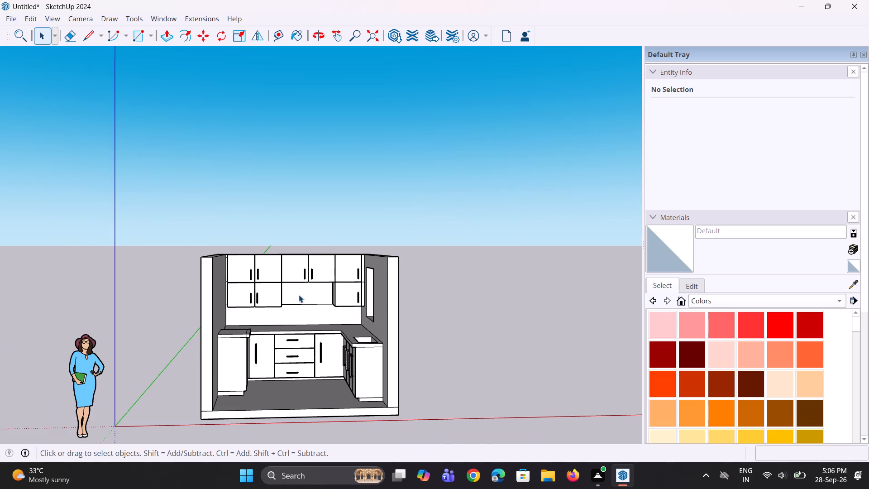
scroll(299, 295, "down", 3)
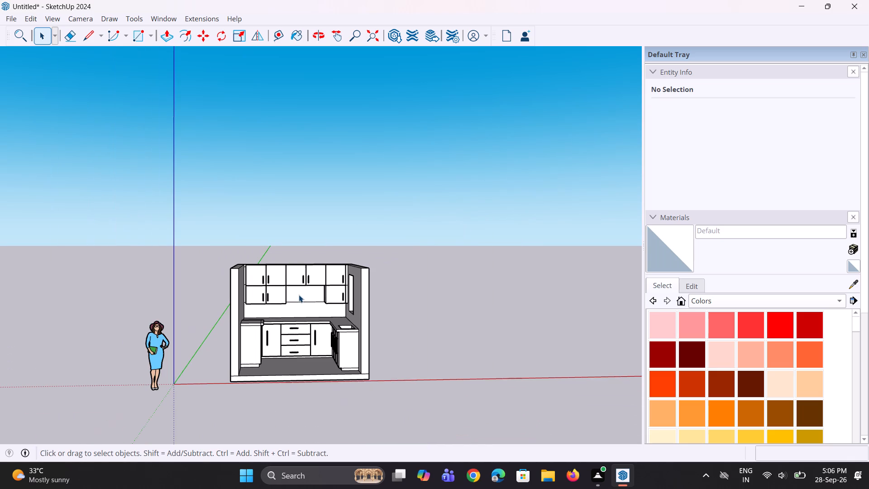
middle_click_drag(293, 312, 411, 325)
scroll(411, 325, "up", 5)
middle_click_drag(383, 335, 254, 370)
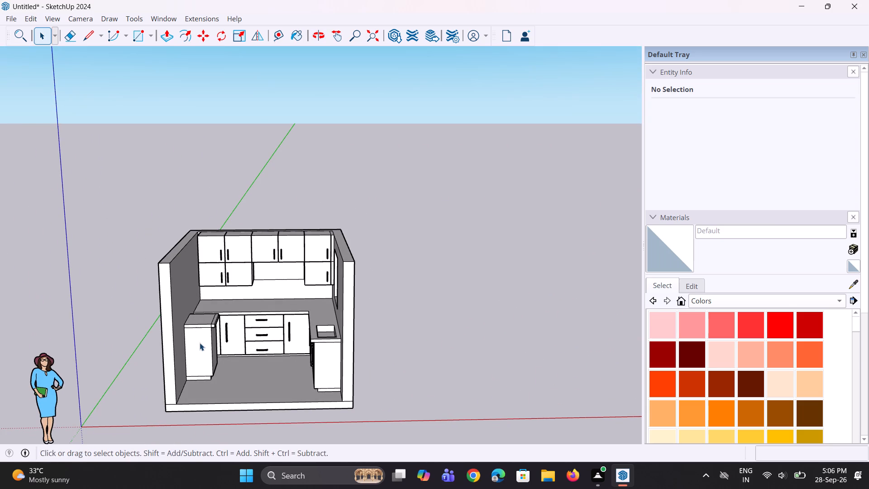
scroll(195, 335, "up", 4)
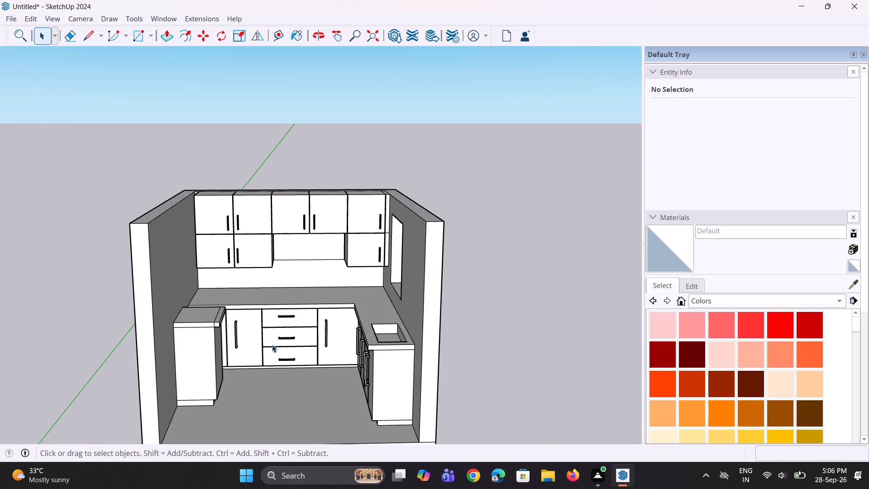
middle_click_drag(258, 371, 273, 345)
scroll(331, 293, "up", 3)
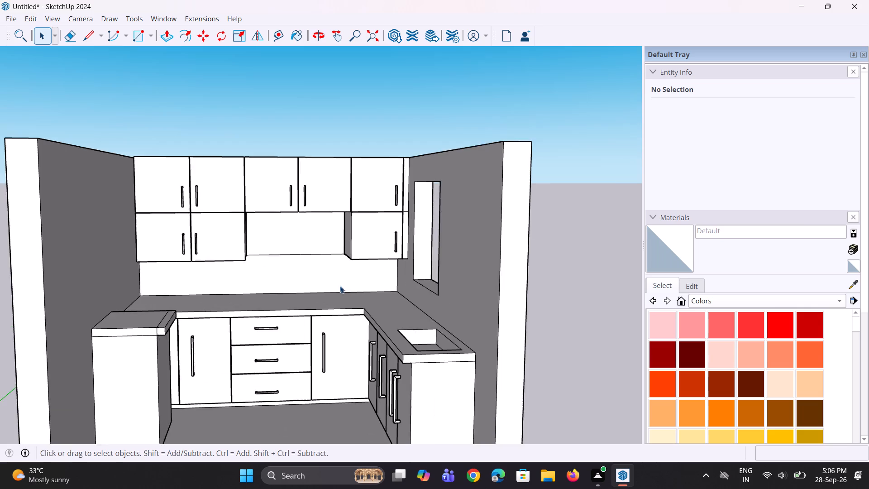
scroll(357, 278, "up", 2)
middle_click_drag(350, 279, 334, 292)
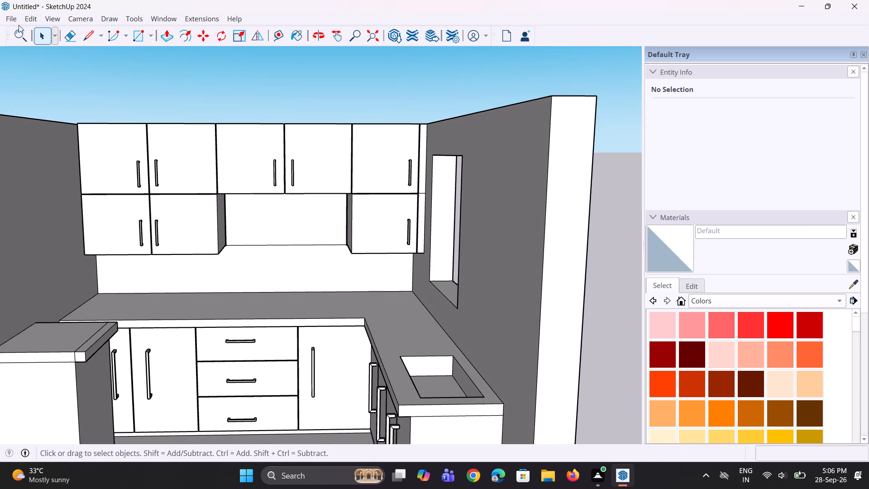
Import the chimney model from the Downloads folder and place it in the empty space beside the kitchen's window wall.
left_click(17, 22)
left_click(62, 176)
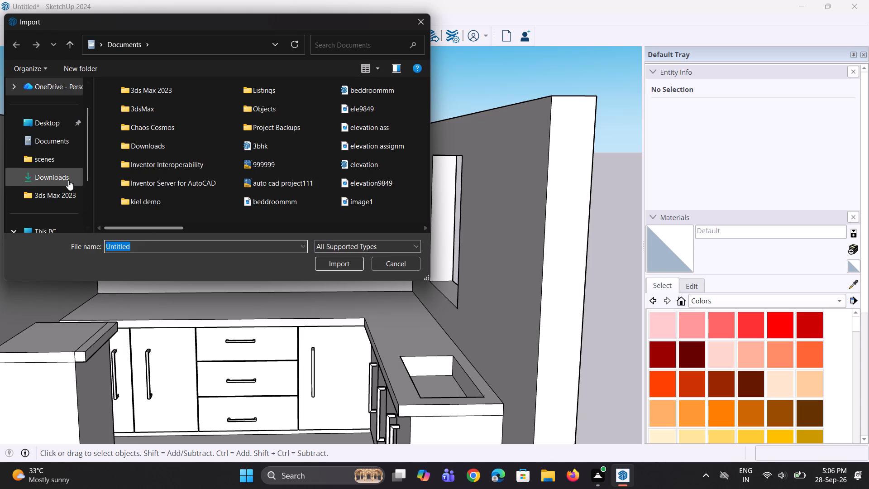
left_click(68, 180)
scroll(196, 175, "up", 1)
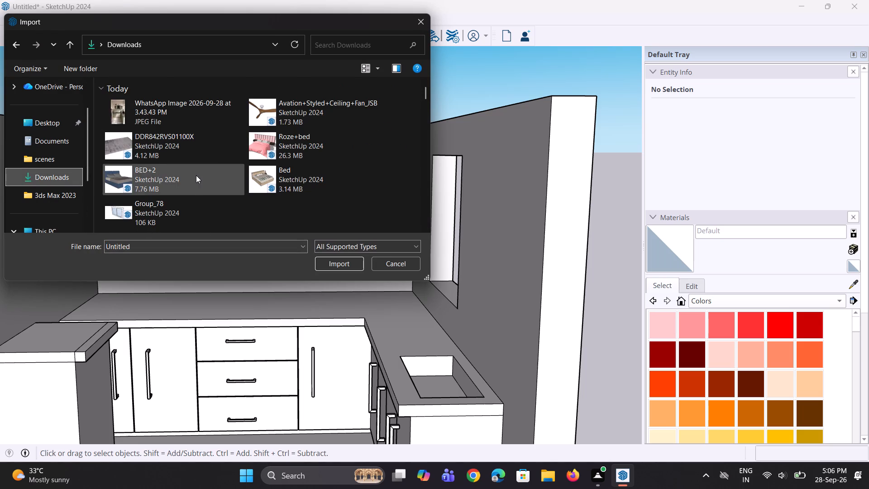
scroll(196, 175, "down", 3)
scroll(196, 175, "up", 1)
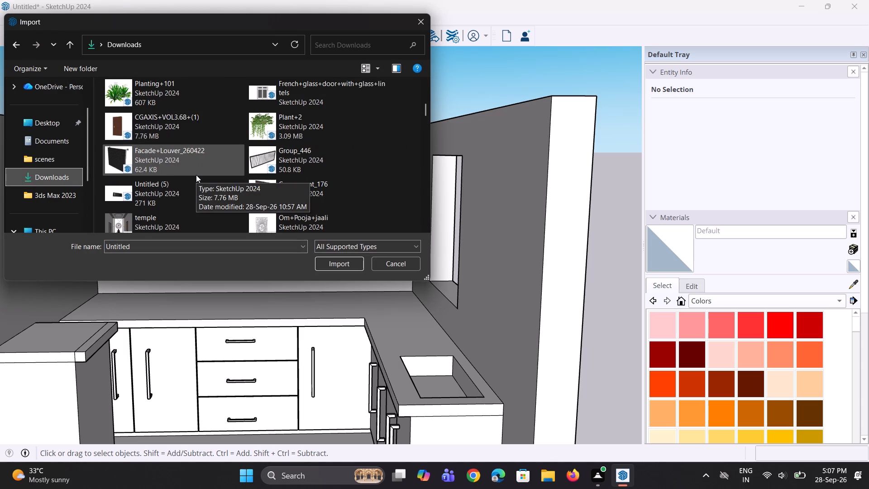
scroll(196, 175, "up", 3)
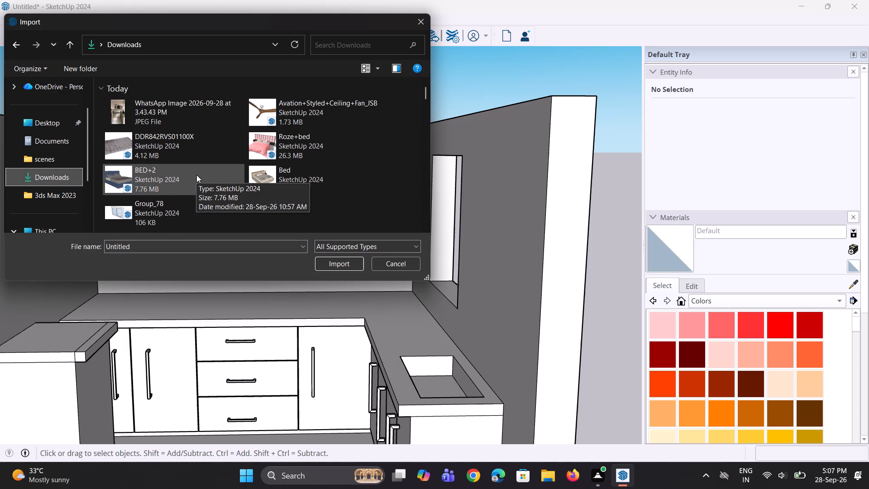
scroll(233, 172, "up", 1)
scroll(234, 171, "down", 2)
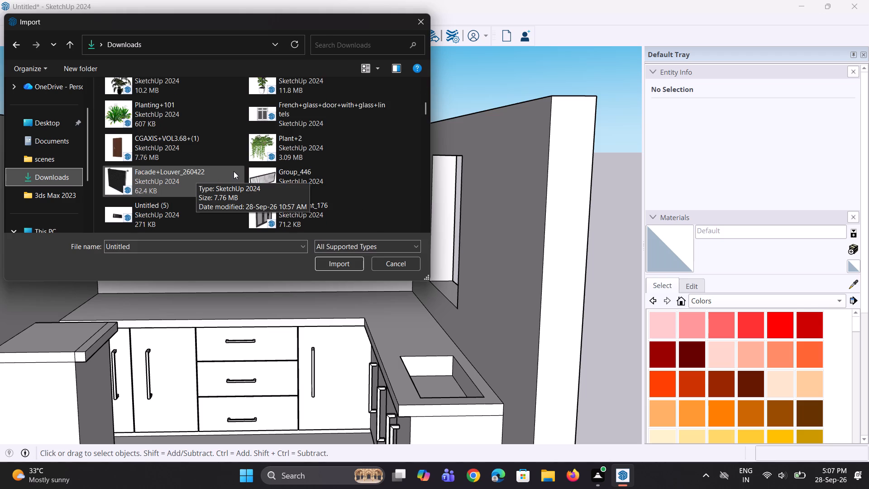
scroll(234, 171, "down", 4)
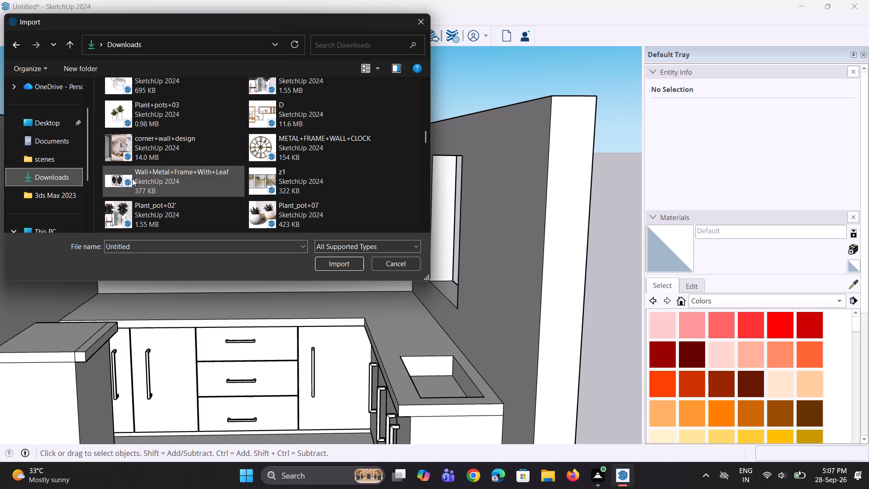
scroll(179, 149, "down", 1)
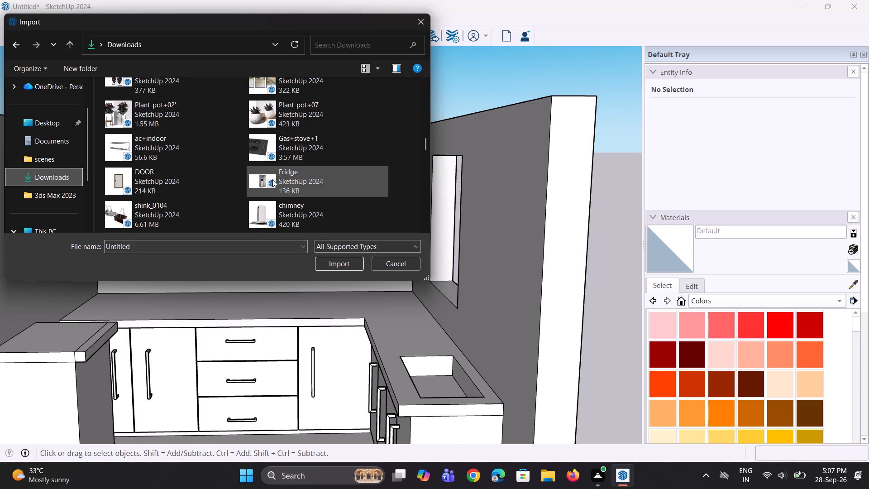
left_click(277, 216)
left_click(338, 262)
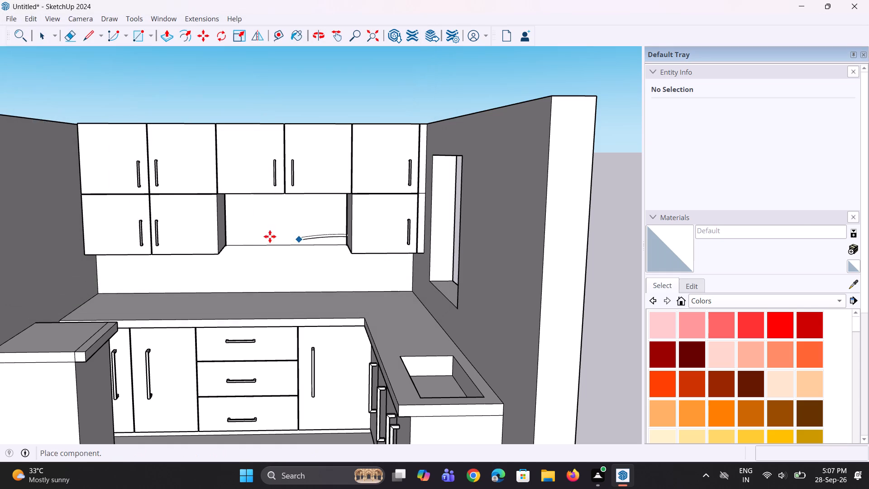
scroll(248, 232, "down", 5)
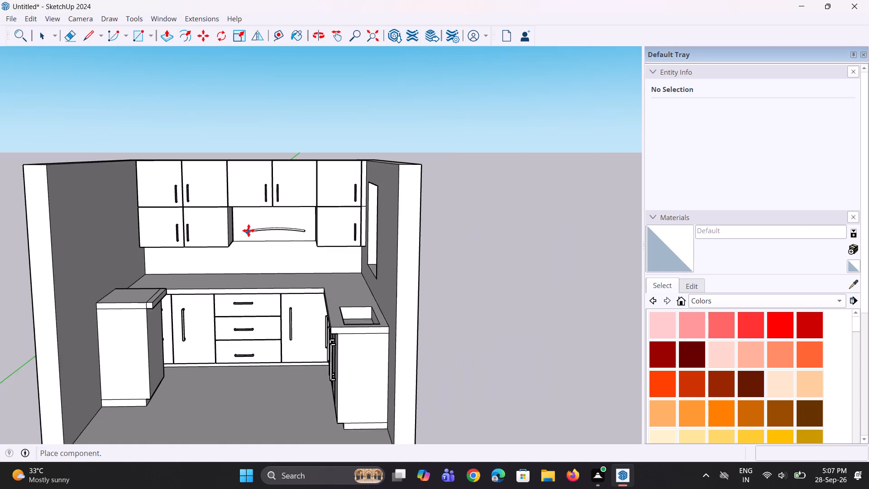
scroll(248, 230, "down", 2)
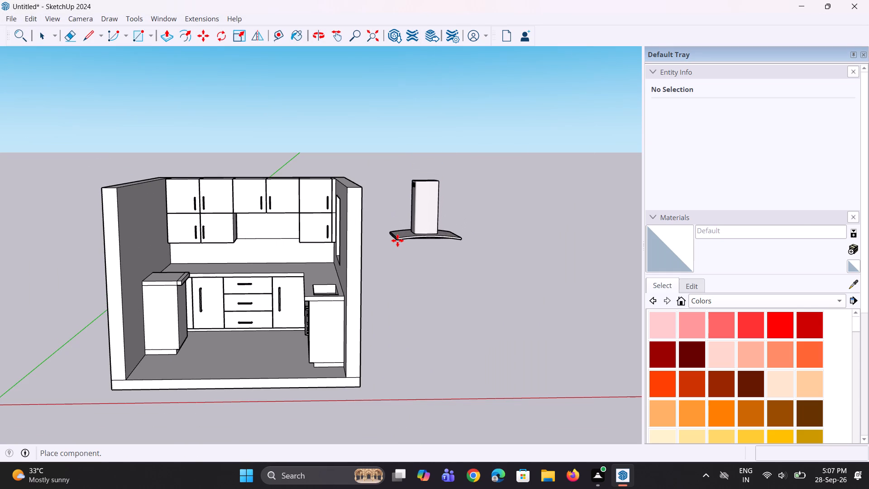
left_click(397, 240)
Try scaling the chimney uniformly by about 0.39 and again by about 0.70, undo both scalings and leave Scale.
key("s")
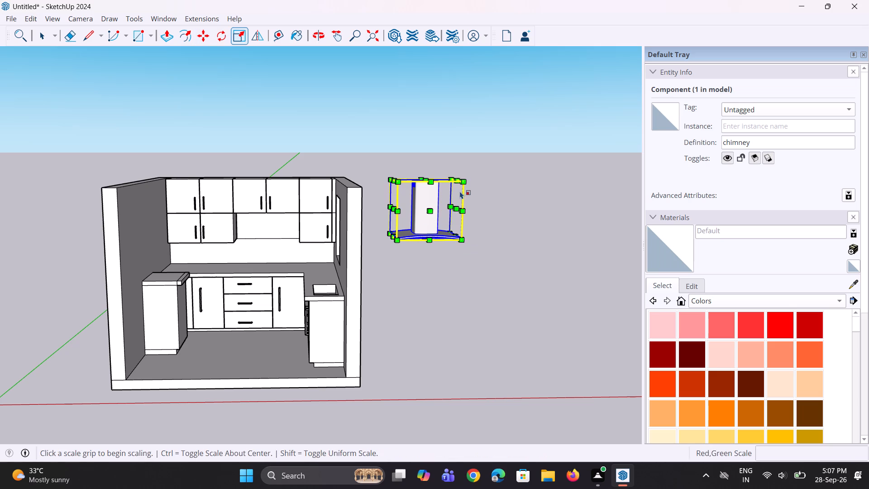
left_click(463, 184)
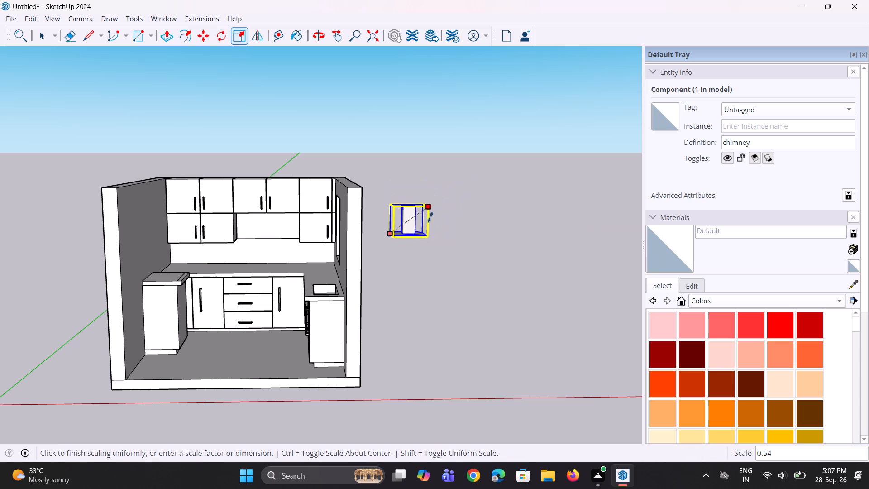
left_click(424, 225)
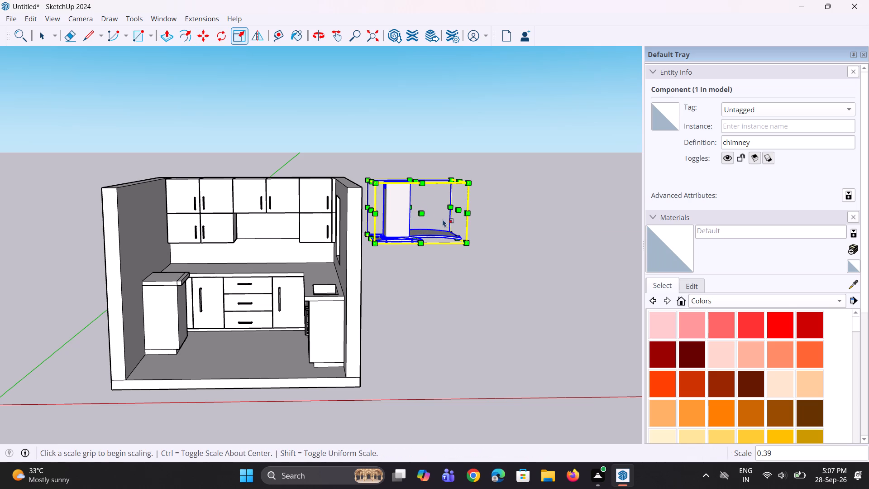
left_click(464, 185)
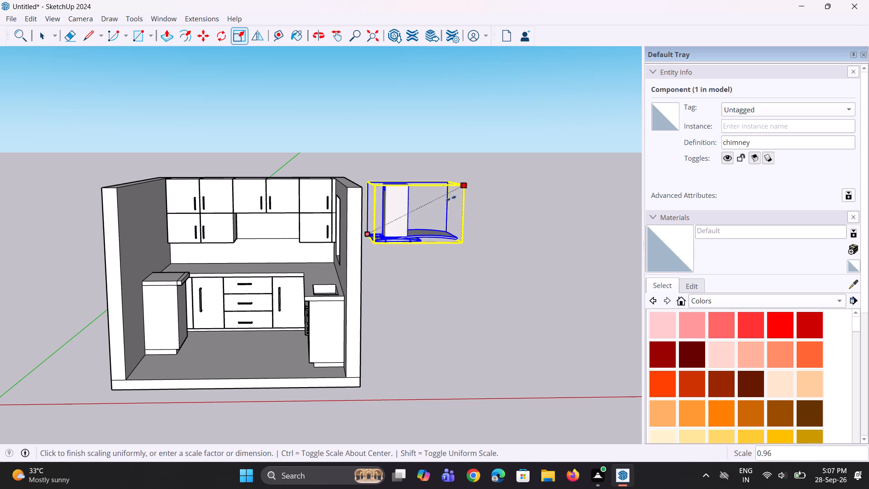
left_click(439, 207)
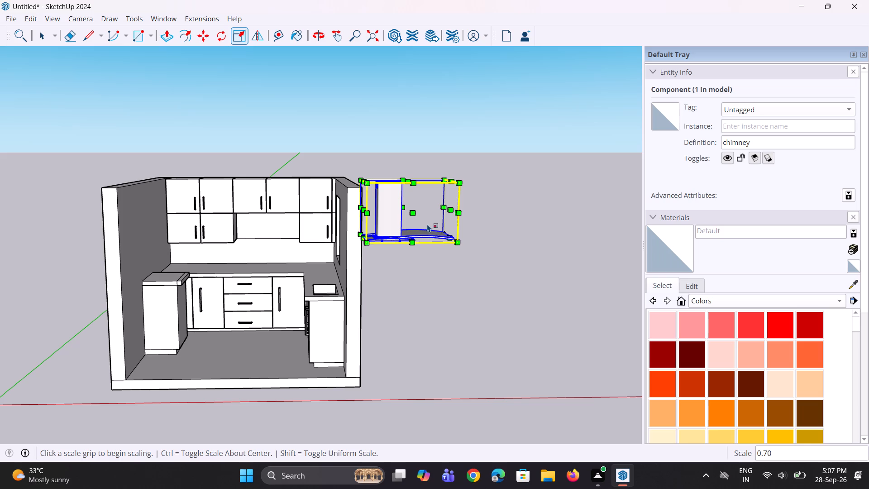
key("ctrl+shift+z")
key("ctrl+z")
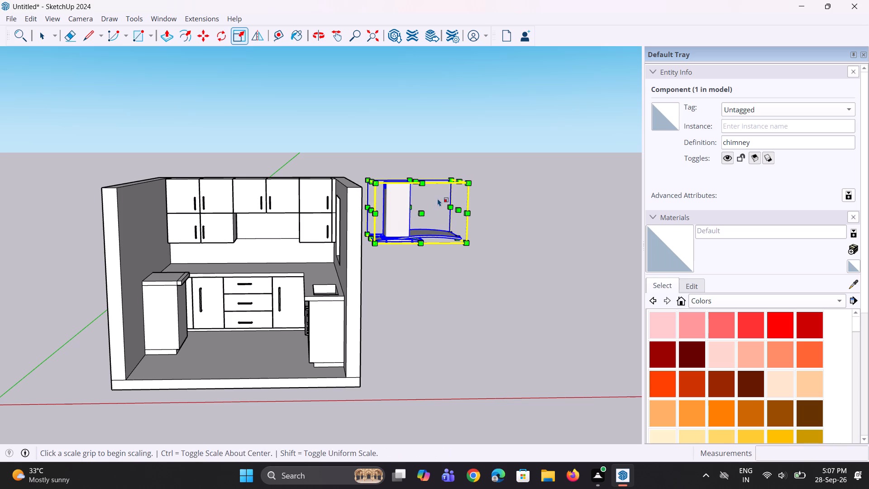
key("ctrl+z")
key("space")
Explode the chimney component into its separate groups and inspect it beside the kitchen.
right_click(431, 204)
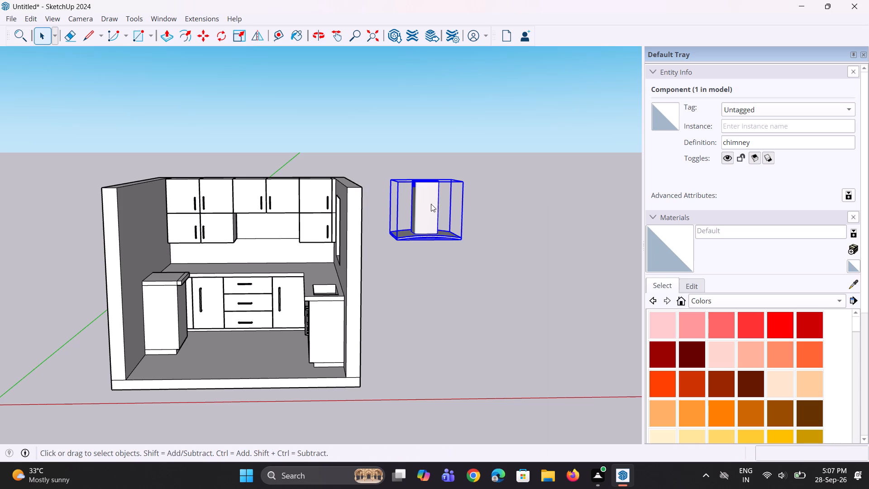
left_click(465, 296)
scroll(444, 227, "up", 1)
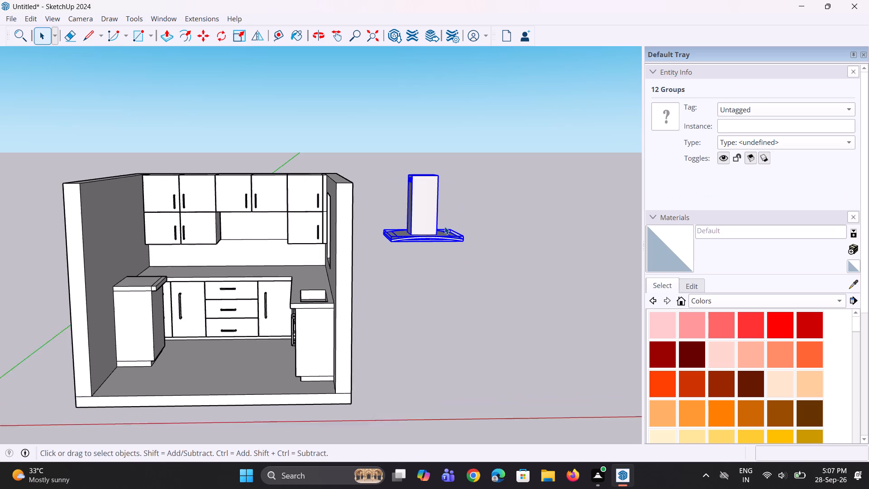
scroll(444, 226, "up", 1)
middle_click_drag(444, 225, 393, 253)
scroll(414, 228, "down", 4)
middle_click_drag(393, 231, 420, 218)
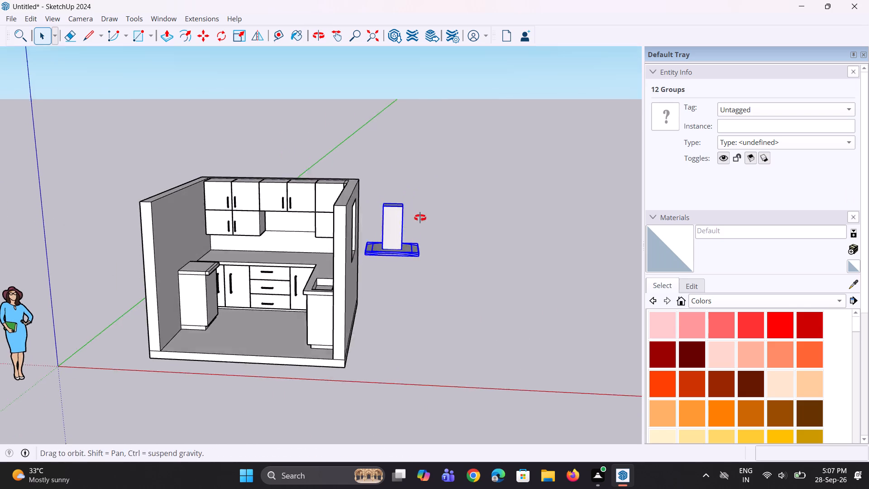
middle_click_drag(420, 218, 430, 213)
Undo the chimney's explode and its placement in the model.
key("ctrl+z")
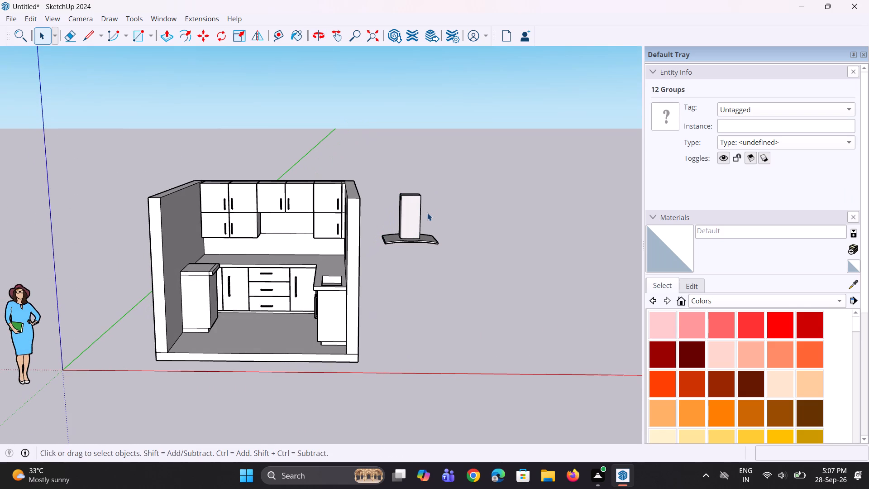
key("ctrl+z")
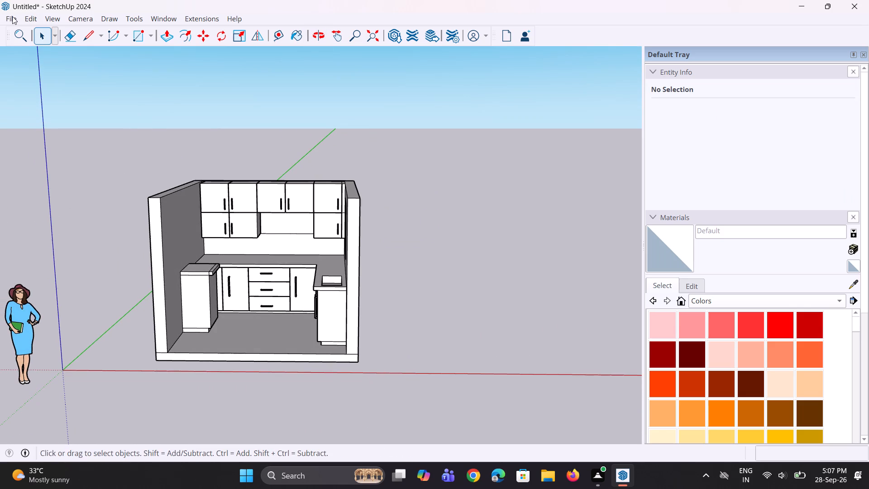
Import the chimney model from Downloads again and place it outside the kitchen beside the window wall.
left_click(8, 19)
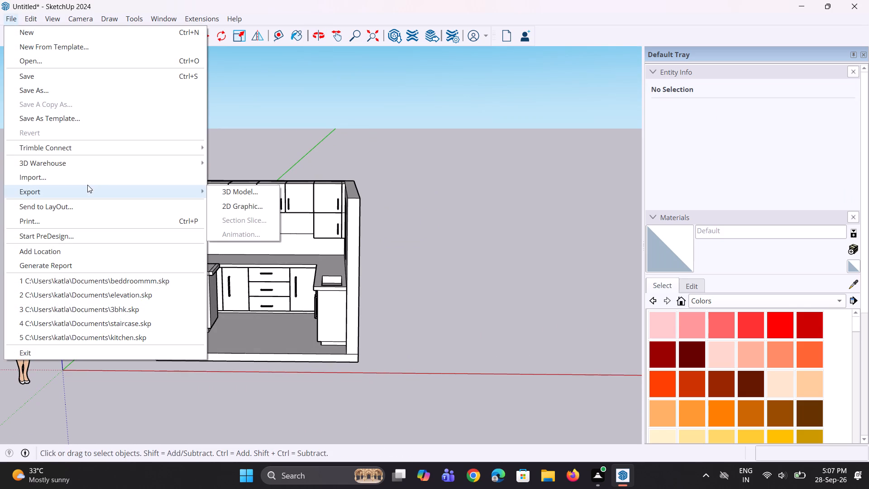
left_click(94, 176)
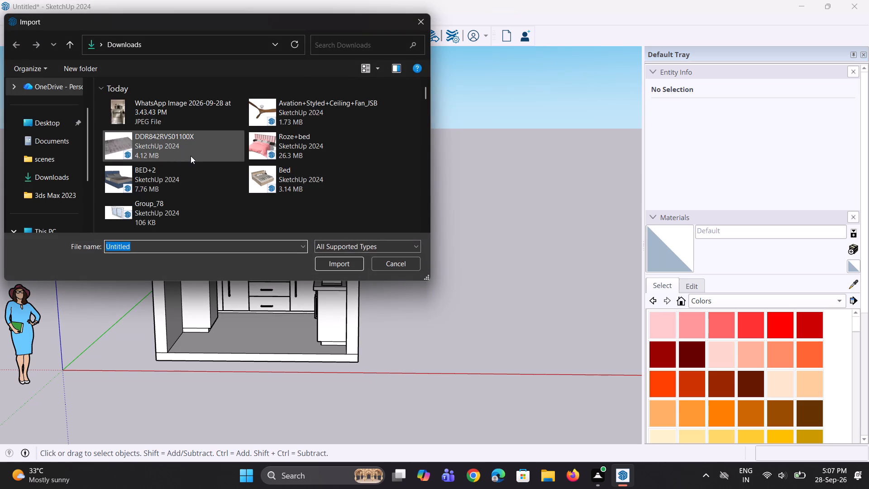
scroll(191, 156, "down", 8)
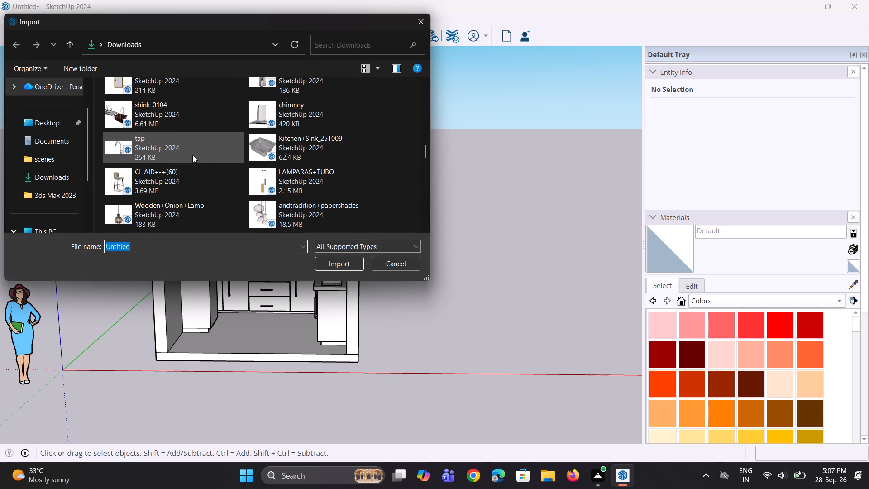
left_click(264, 120)
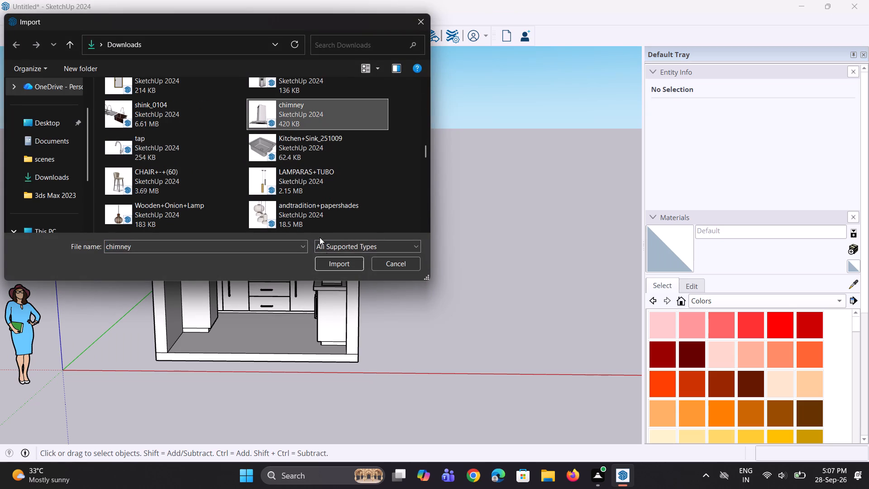
left_click(334, 265)
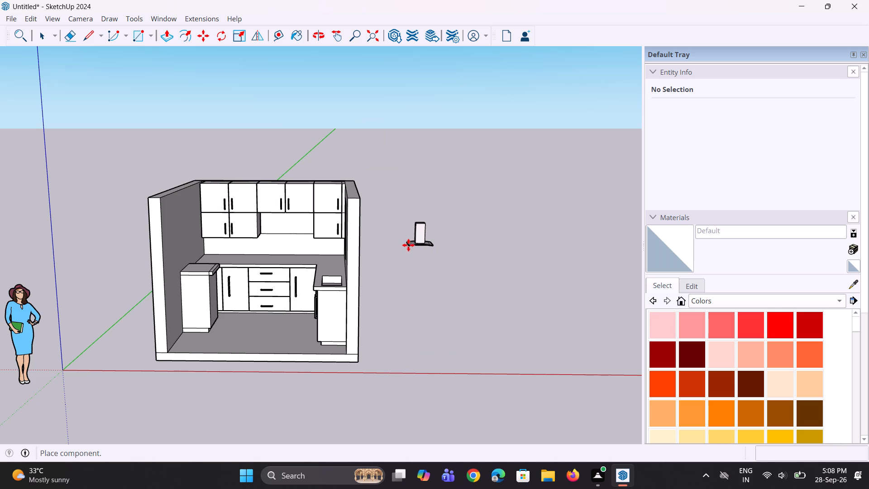
left_click(407, 245)
scroll(431, 255, "up", 5)
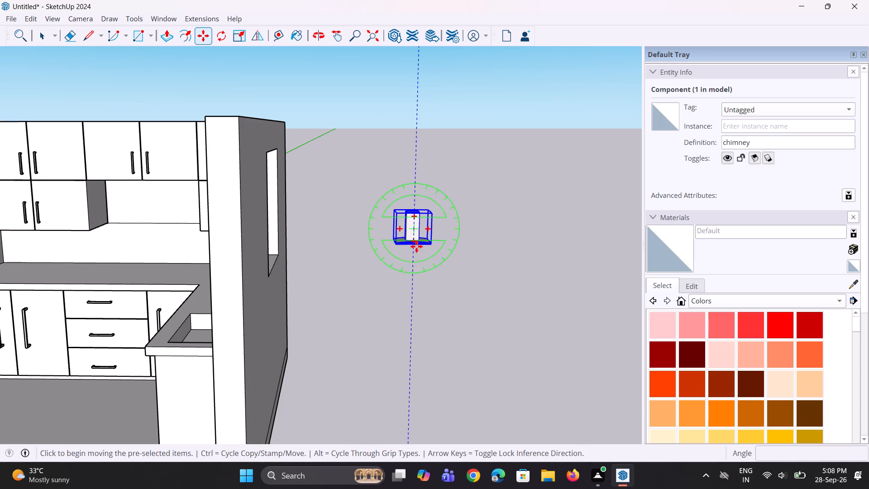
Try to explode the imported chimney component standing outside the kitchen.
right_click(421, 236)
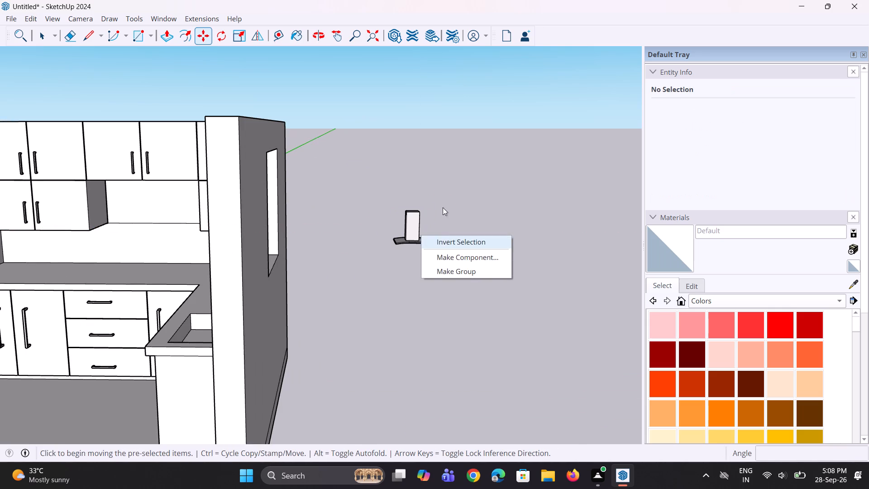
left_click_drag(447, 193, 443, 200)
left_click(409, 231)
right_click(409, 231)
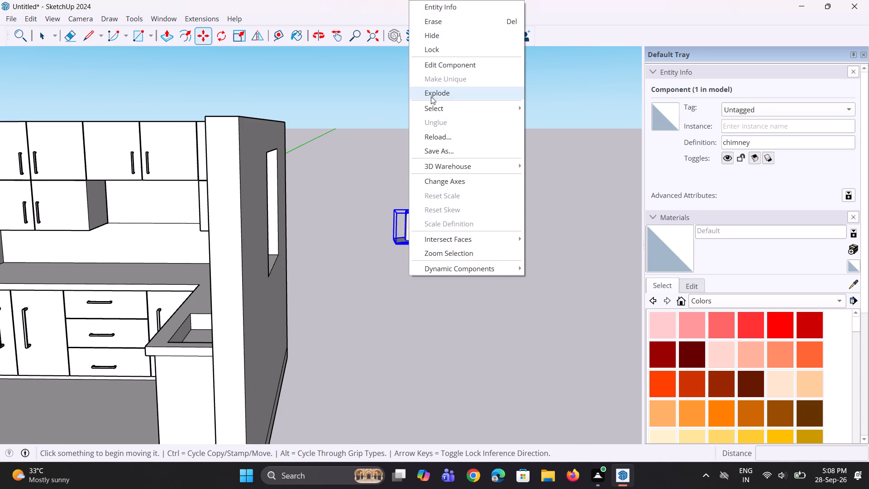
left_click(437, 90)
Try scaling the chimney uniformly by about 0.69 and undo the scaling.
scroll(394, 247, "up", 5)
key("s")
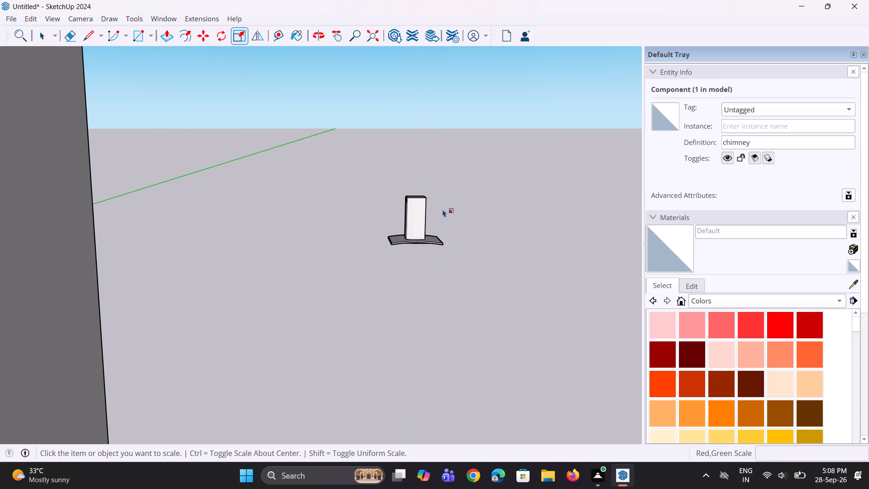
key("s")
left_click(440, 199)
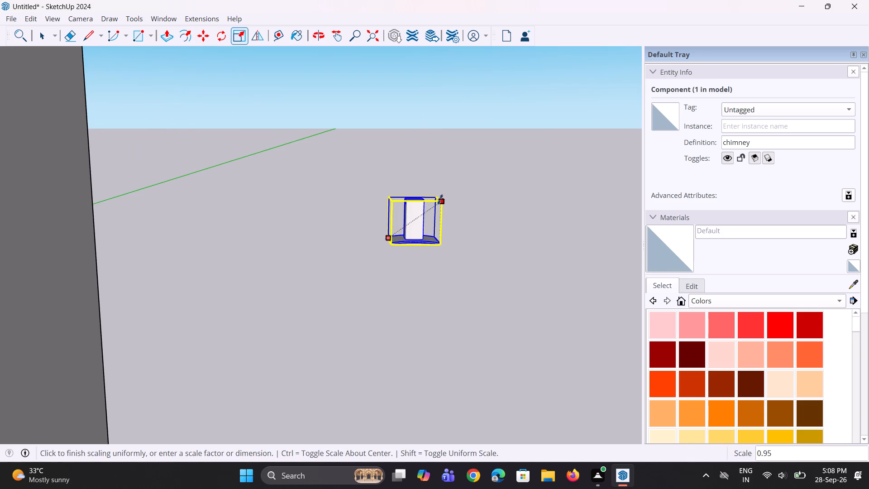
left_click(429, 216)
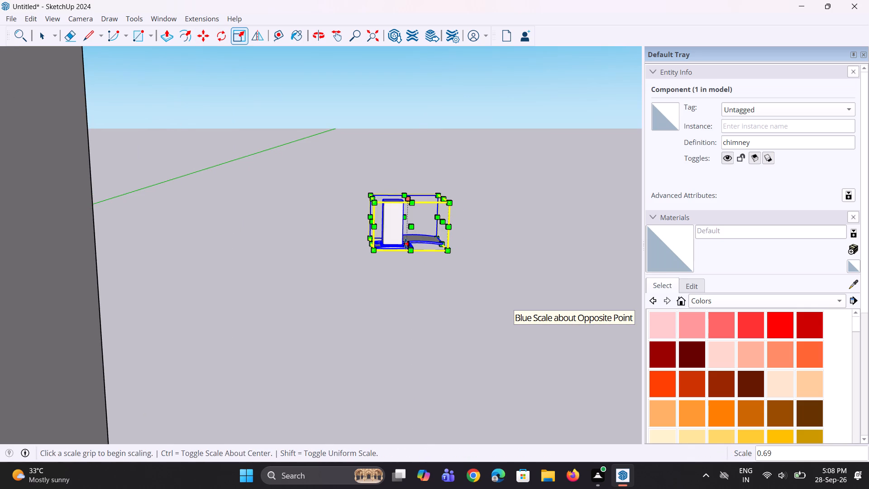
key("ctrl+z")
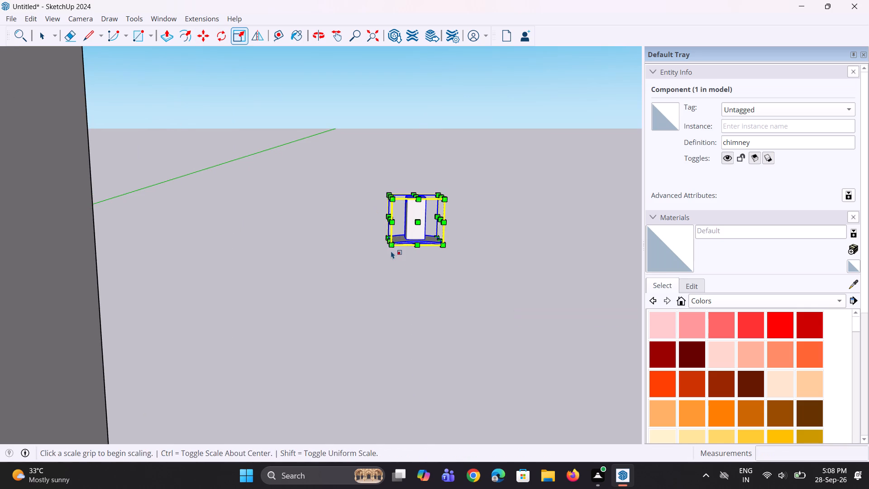
Move the chimney by its lower corner from outside the window wall onto the back countertop inside the kitchen.
key("m")
left_click(391, 244)
scroll(341, 280, "down", 7)
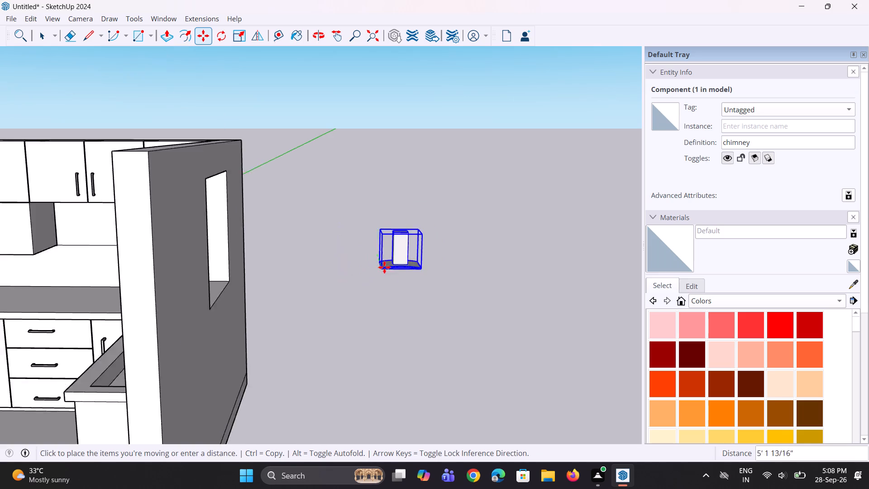
scroll(384, 267, "down", 2)
scroll(193, 289, "up", 11)
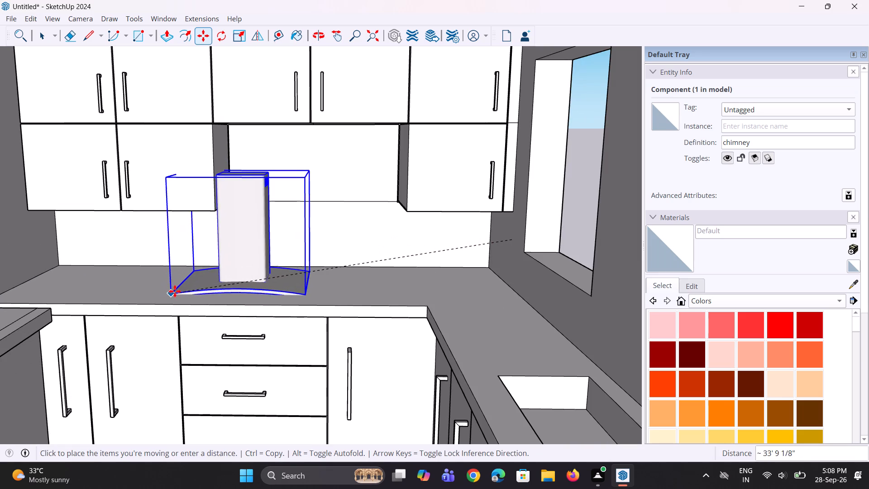
left_click(177, 288)
Raise the chimney to the underside of the upper cabinets and centre it in the open space between the lower wall cabinets.
middle_click_drag(301, 232, 227, 300)
scroll(304, 160, "up", 1)
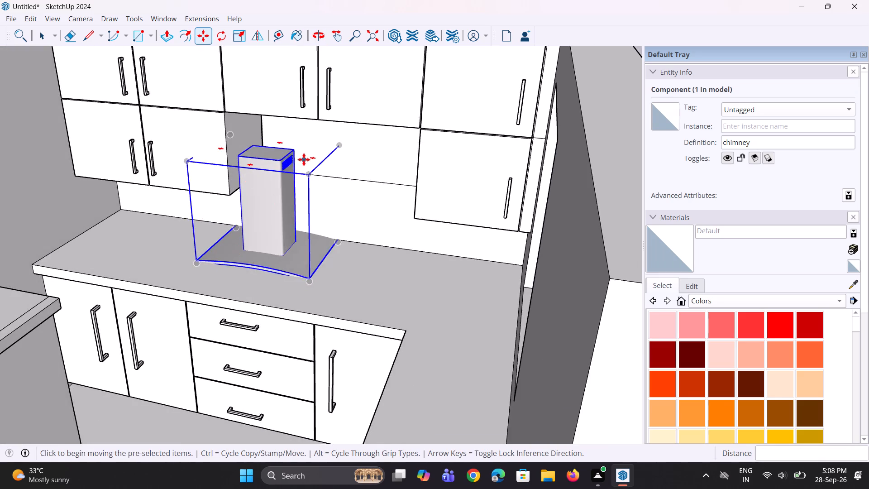
scroll(304, 159, "up", 4)
left_click(290, 143)
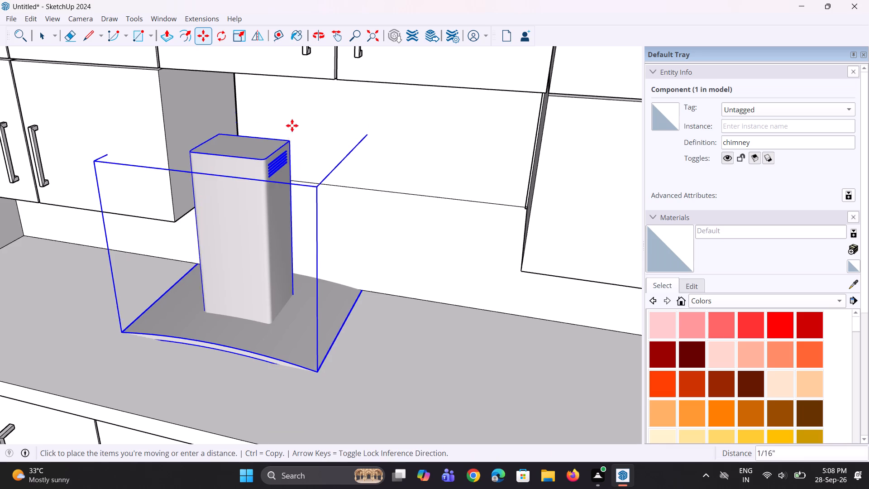
left_click(287, 58)
middle_click_drag(299, 169, 395, 114)
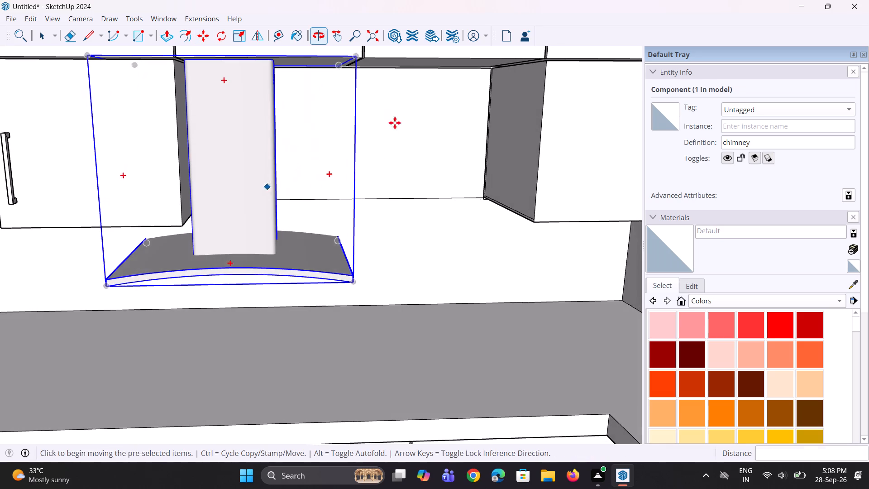
left_click(356, 62)
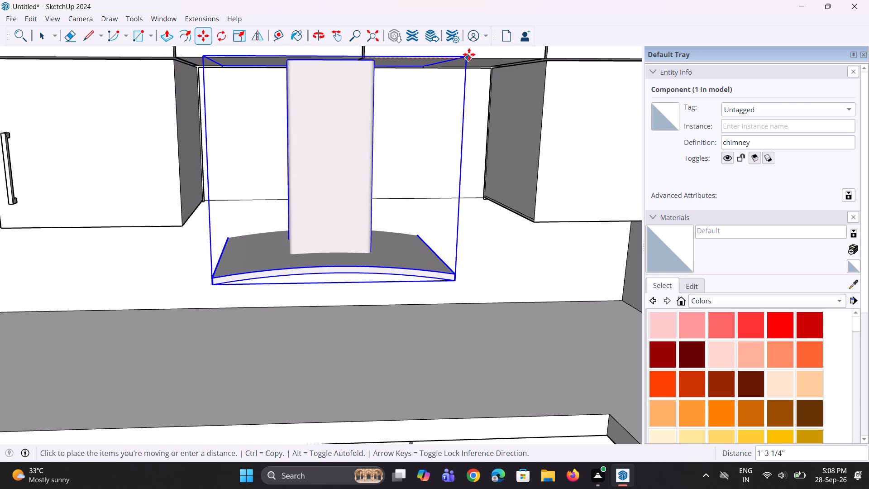
left_click(489, 48)
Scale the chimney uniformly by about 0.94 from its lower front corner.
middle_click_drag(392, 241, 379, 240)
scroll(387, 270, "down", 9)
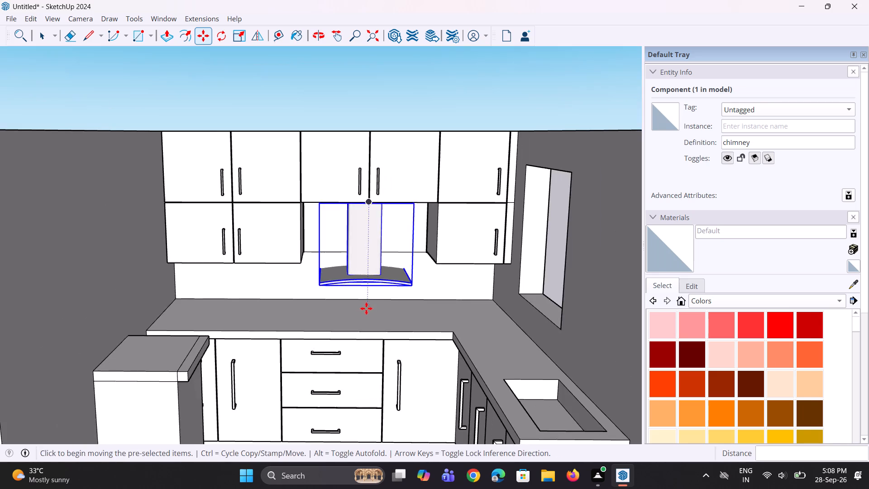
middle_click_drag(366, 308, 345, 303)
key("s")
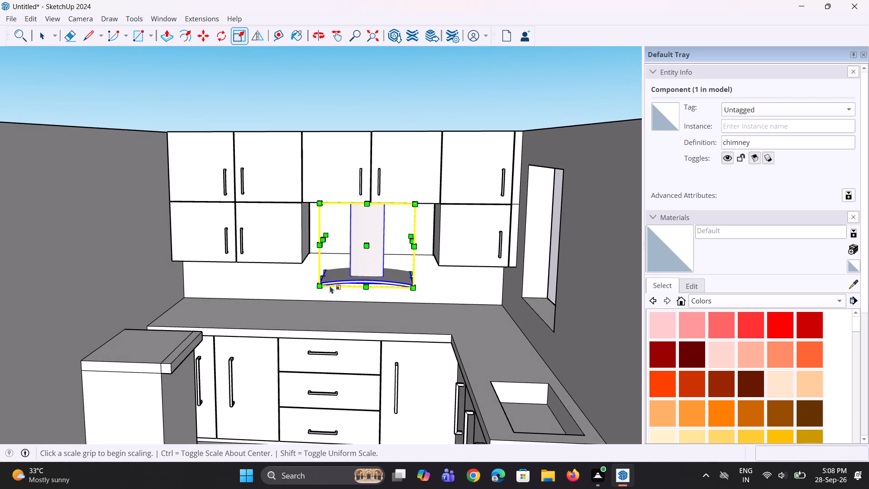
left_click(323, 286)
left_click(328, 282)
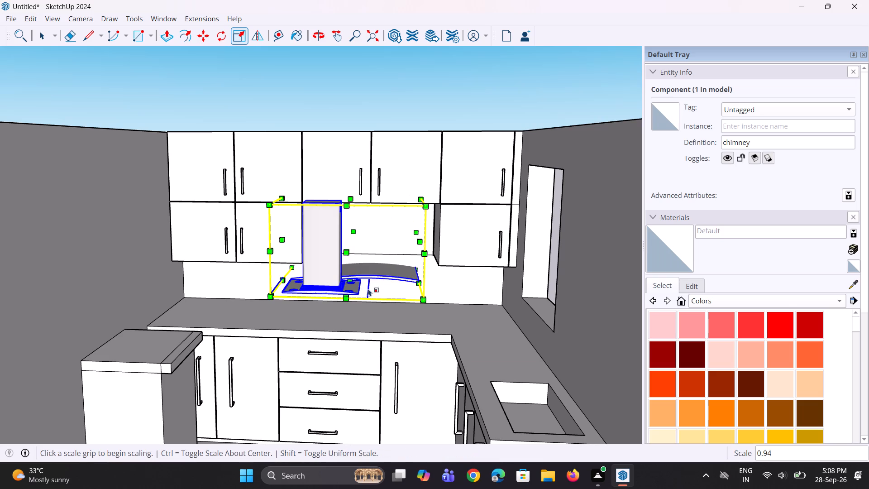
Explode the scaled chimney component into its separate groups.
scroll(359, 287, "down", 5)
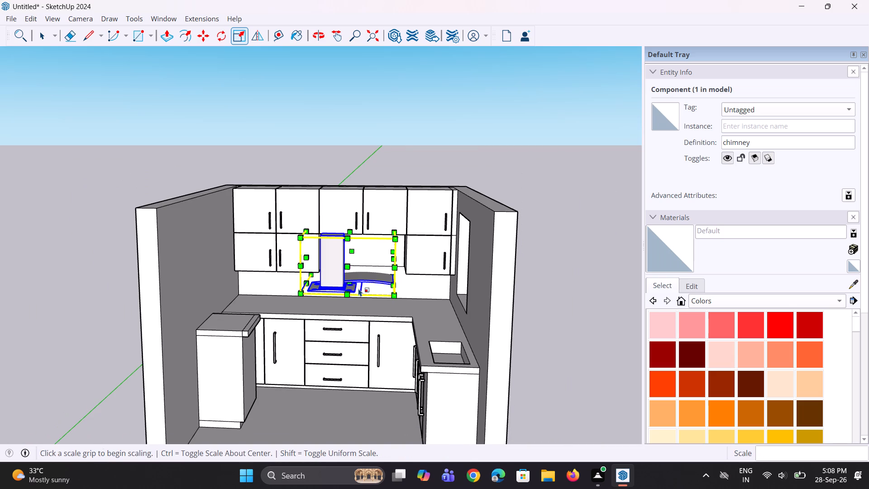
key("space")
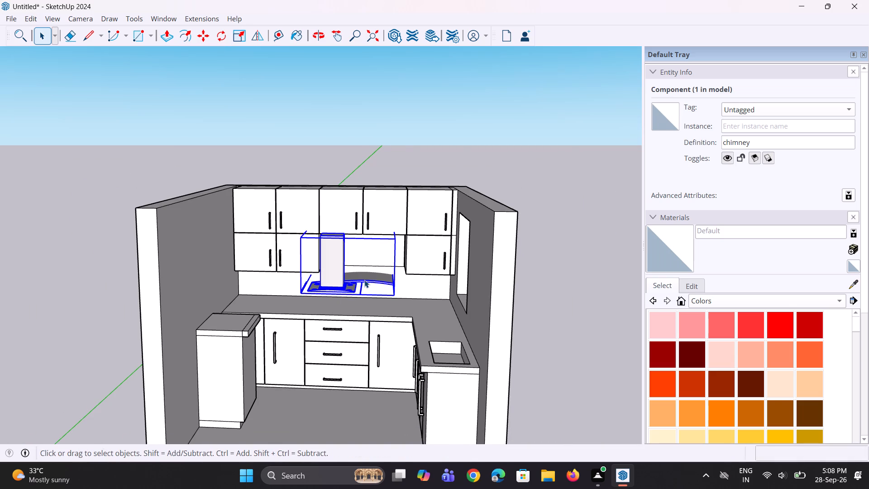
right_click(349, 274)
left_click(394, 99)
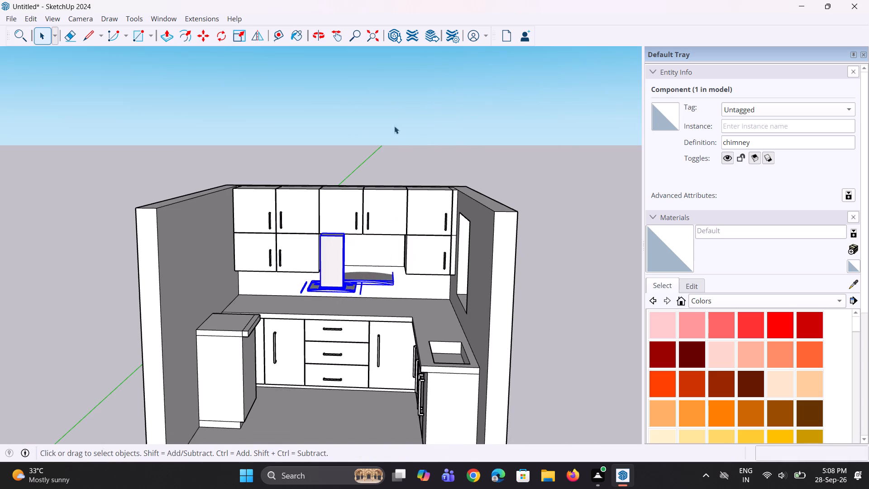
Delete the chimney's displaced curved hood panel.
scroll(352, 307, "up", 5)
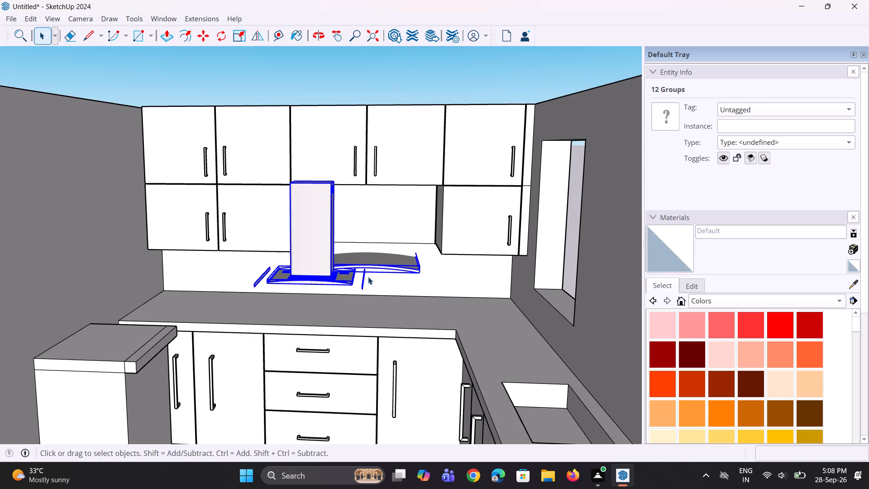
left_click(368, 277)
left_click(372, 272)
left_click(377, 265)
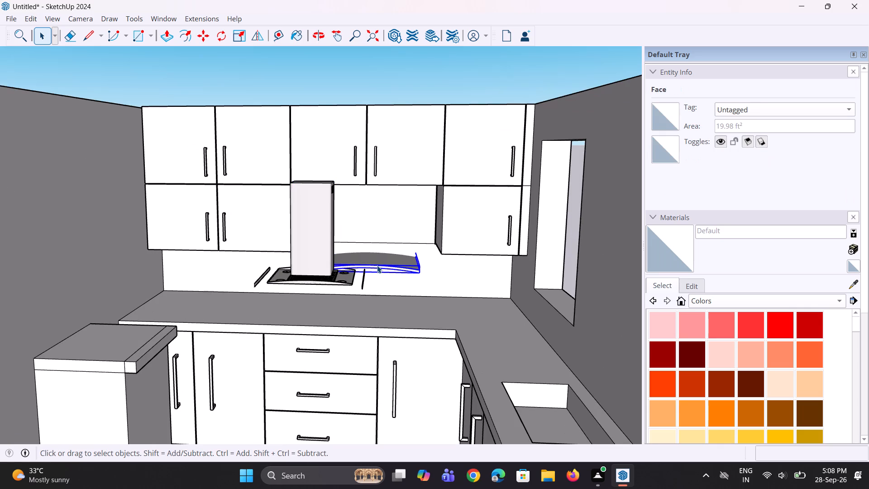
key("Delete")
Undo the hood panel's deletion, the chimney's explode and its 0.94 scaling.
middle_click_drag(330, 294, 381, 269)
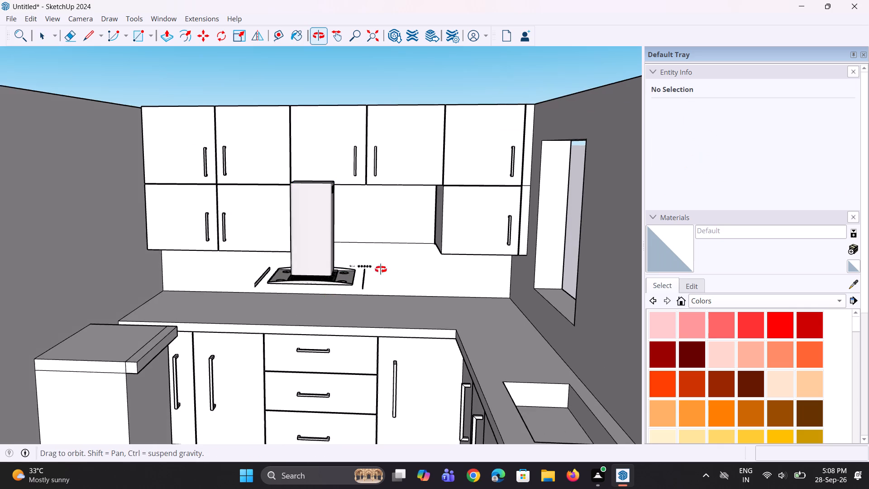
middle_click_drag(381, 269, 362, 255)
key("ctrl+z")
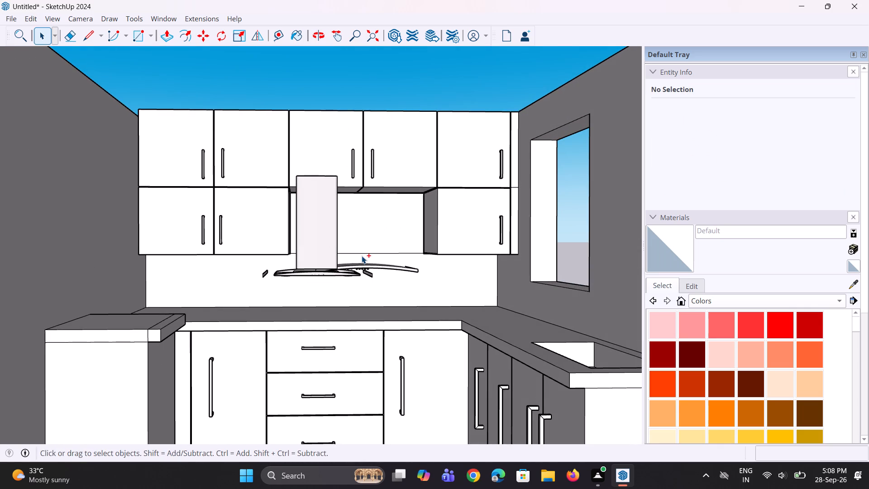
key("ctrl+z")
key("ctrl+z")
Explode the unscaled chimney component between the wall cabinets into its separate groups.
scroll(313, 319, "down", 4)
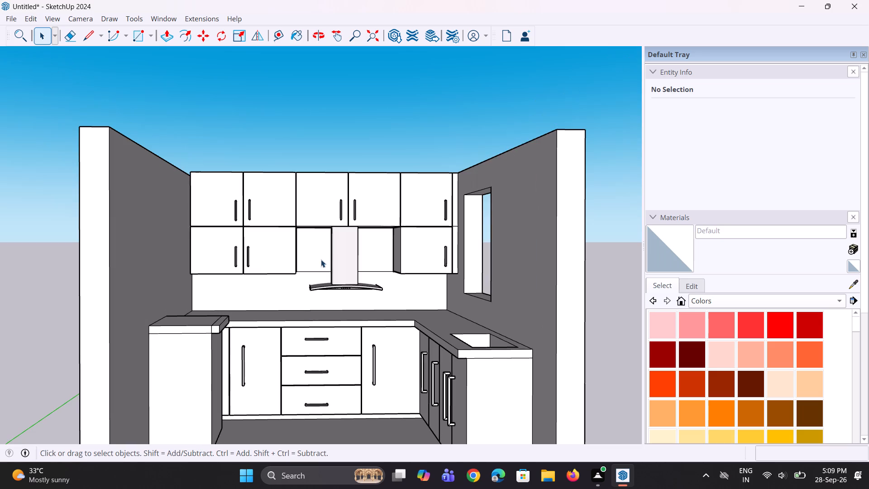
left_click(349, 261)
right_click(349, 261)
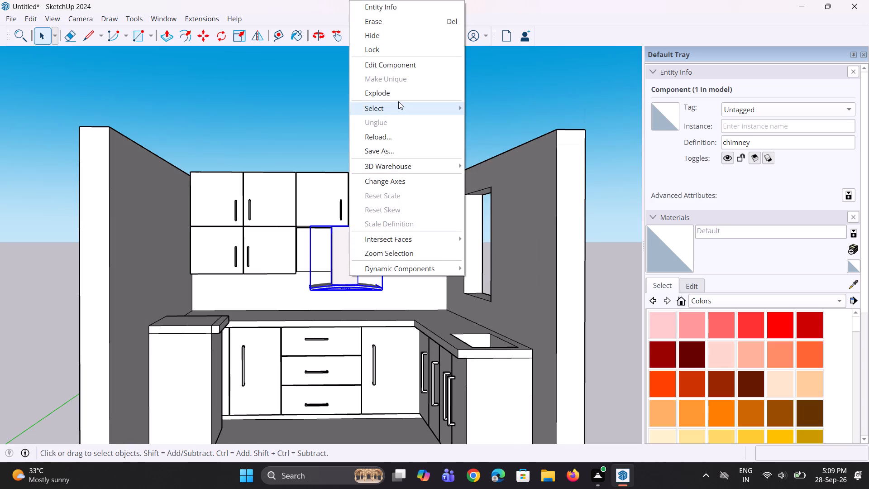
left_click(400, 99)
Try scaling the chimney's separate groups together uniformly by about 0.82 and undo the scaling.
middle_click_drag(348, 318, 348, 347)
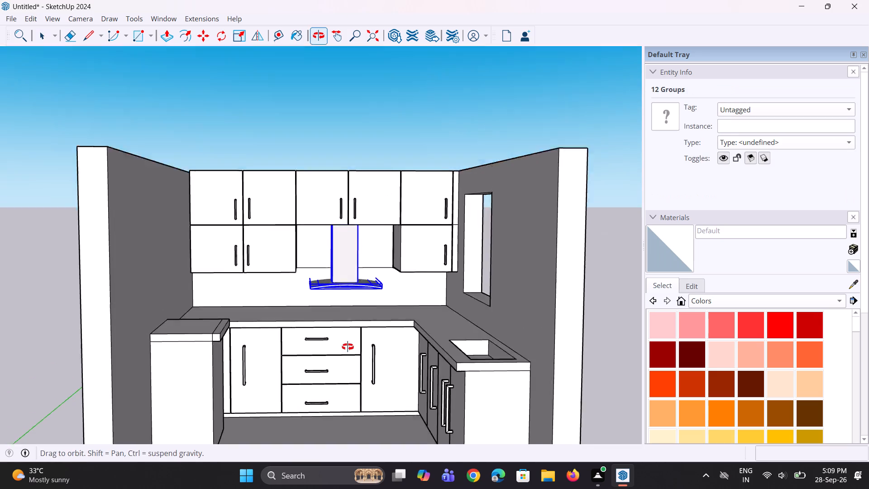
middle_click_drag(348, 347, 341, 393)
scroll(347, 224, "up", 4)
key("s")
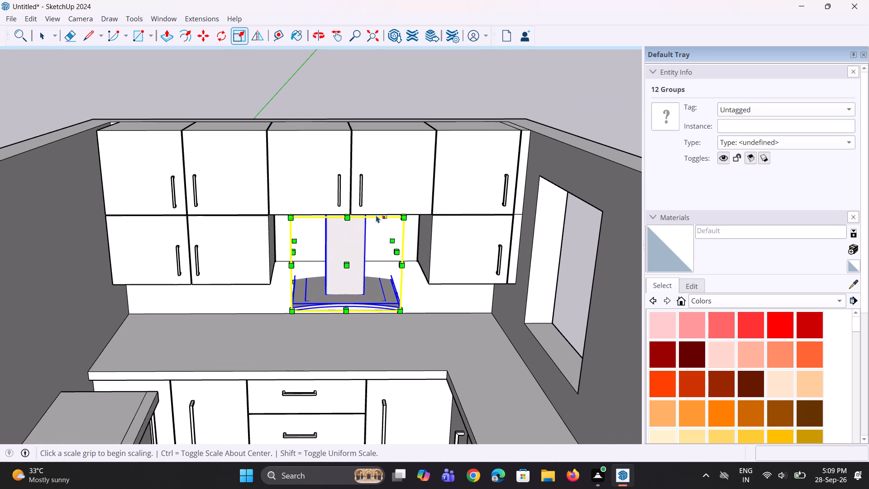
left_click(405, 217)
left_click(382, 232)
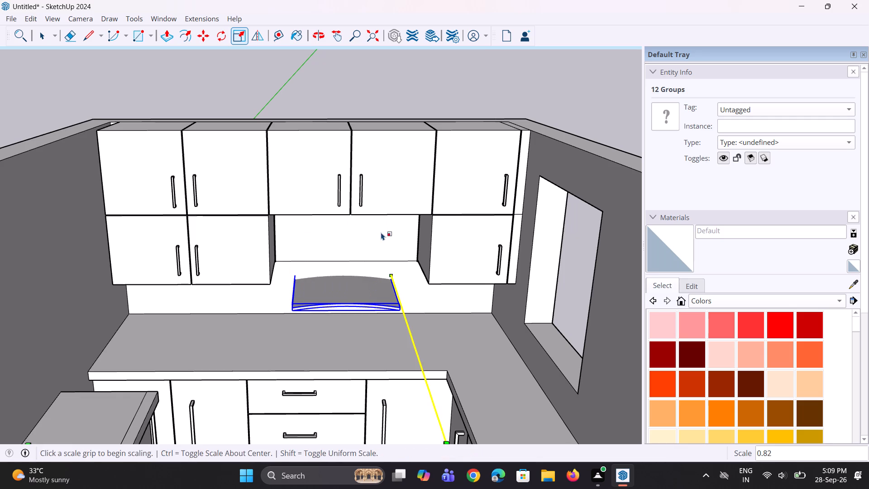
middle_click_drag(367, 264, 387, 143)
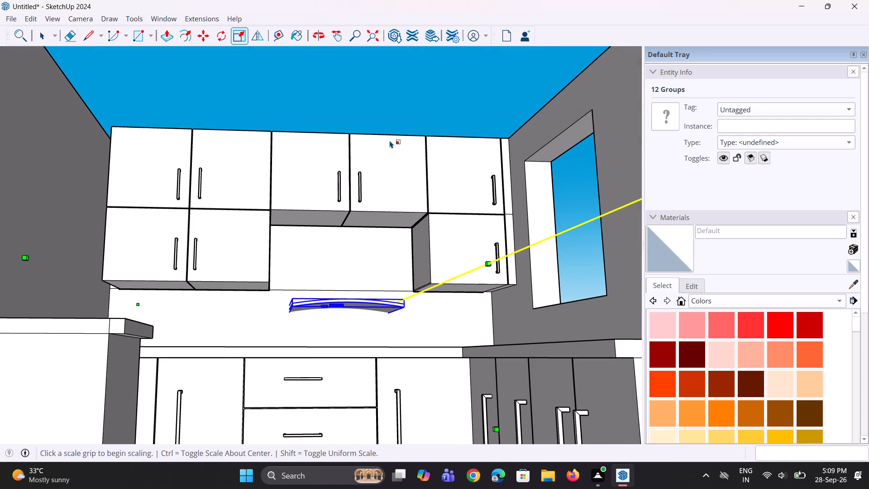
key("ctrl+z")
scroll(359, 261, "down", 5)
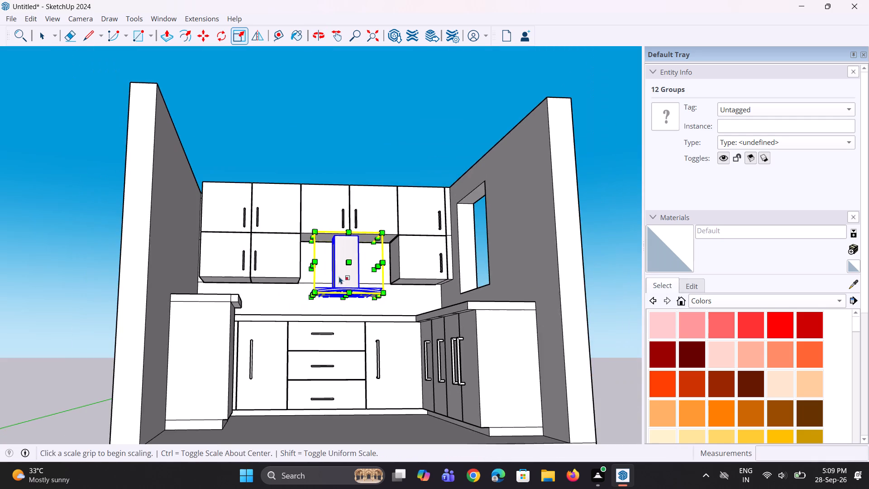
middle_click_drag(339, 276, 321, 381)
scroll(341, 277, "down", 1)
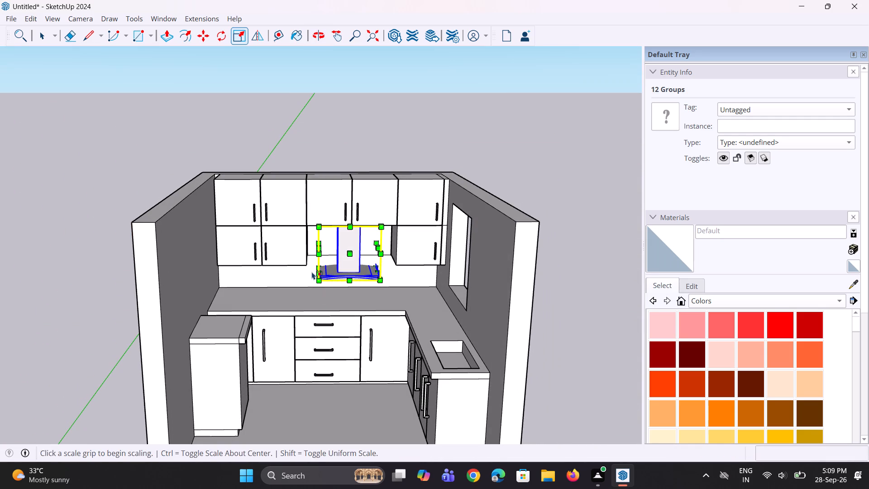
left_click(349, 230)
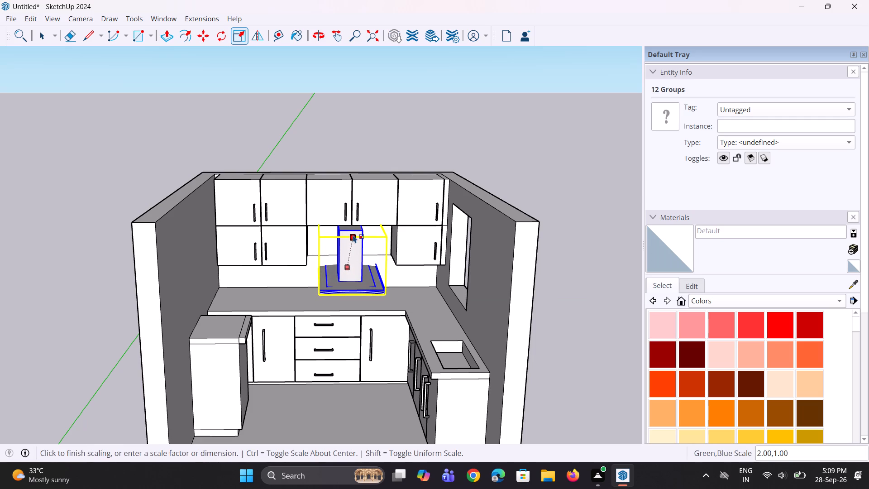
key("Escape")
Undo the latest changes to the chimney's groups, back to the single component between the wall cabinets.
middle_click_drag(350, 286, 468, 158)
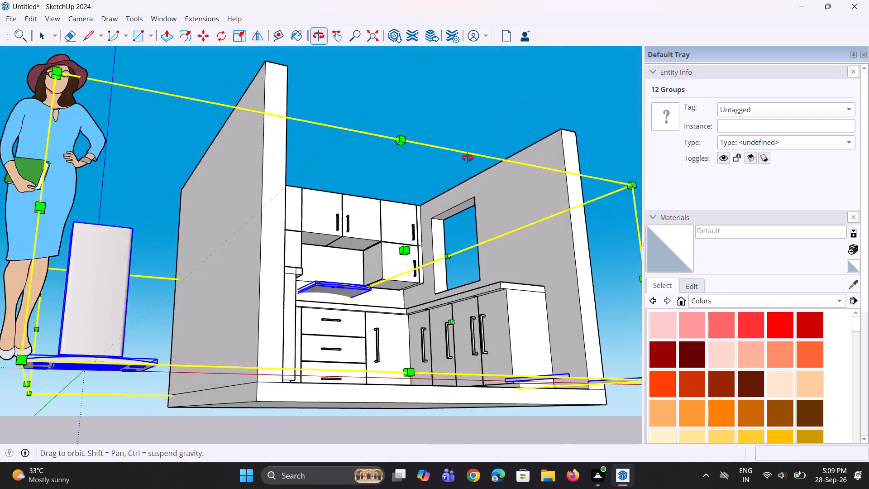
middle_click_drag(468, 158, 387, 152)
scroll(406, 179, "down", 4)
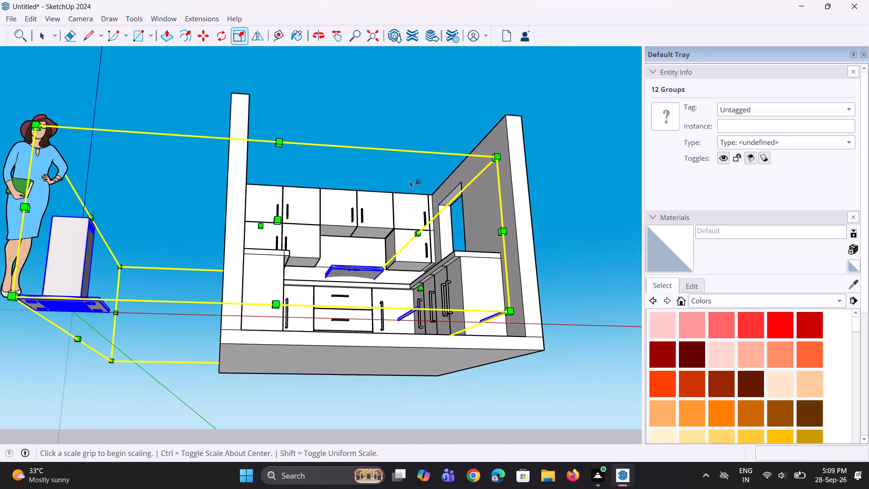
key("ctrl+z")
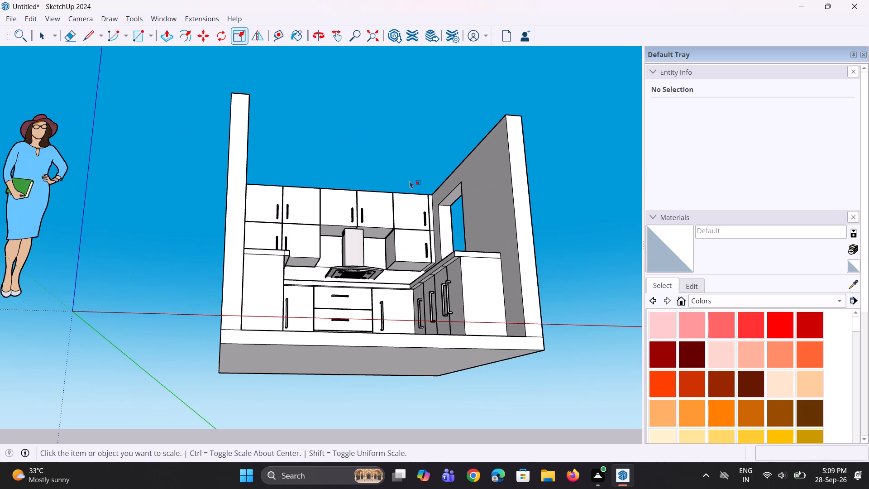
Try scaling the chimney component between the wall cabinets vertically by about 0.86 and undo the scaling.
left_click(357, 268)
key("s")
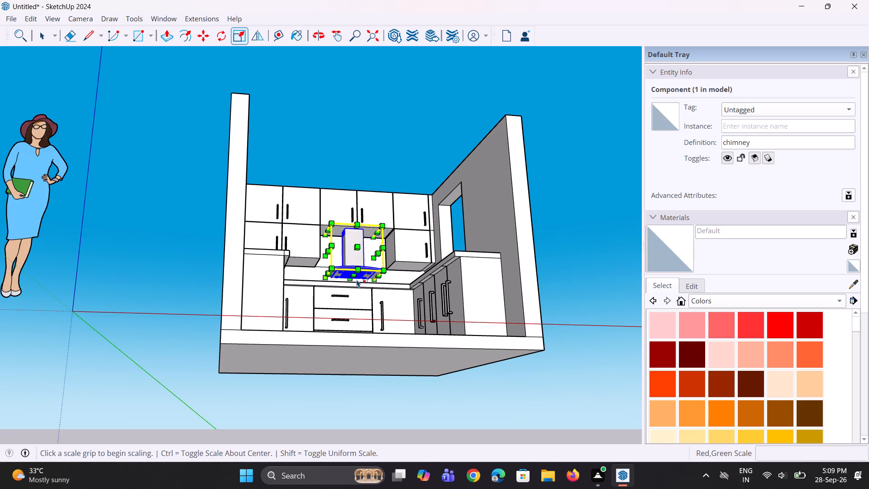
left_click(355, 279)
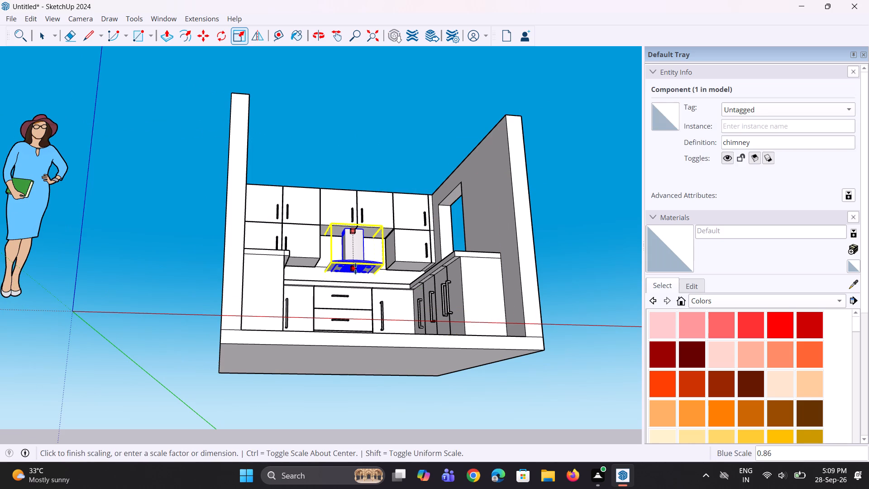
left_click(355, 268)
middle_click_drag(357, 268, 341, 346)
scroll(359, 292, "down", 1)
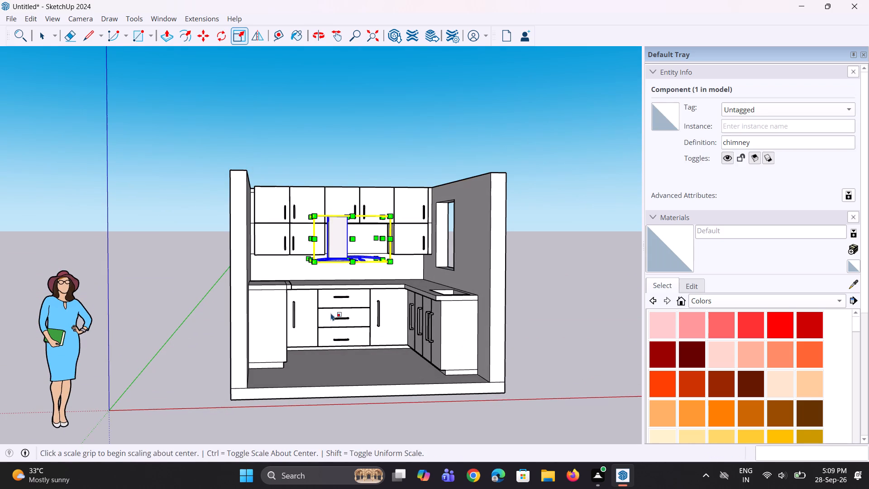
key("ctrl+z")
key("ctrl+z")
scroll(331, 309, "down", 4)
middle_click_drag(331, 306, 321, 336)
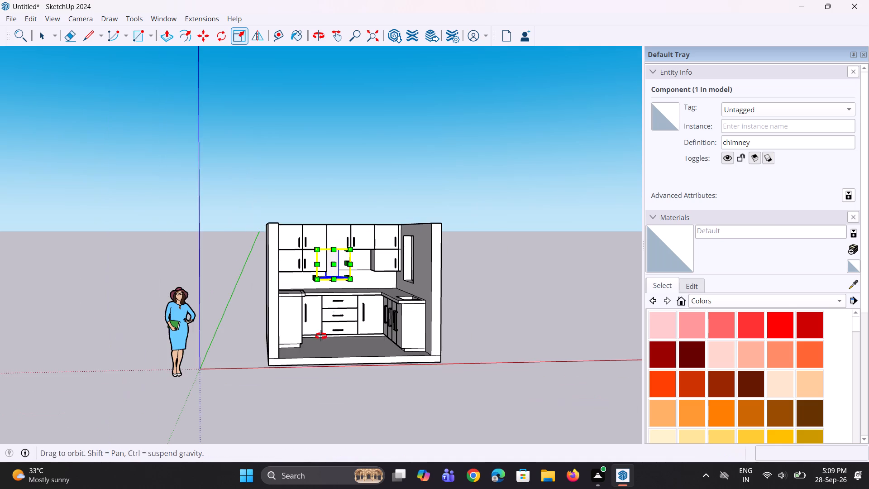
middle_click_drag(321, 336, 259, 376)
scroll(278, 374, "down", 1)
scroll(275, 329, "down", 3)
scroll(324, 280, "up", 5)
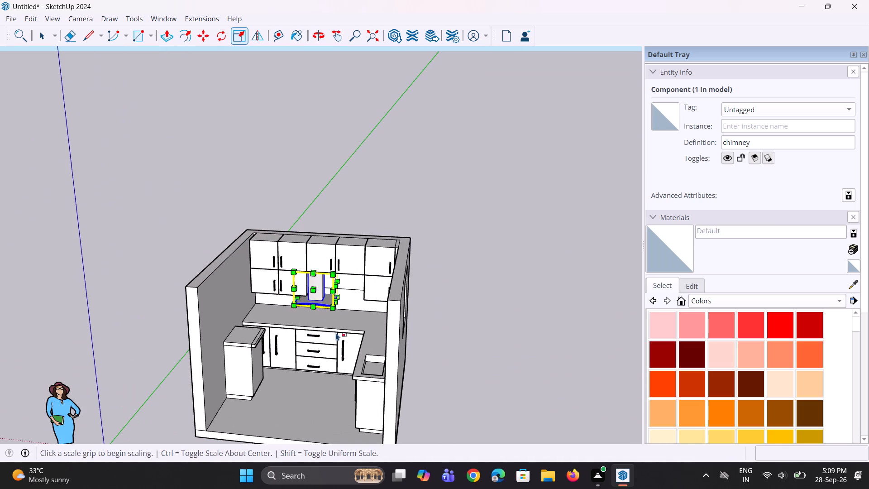
Switch to Chrome and open the SketchUp 3D Warehouse website.
left_click(480, 483)
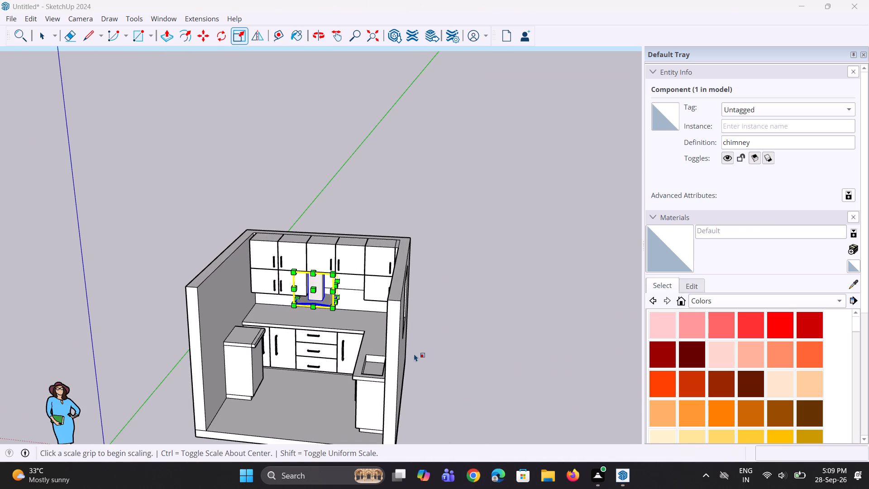
left_click(285, 255)
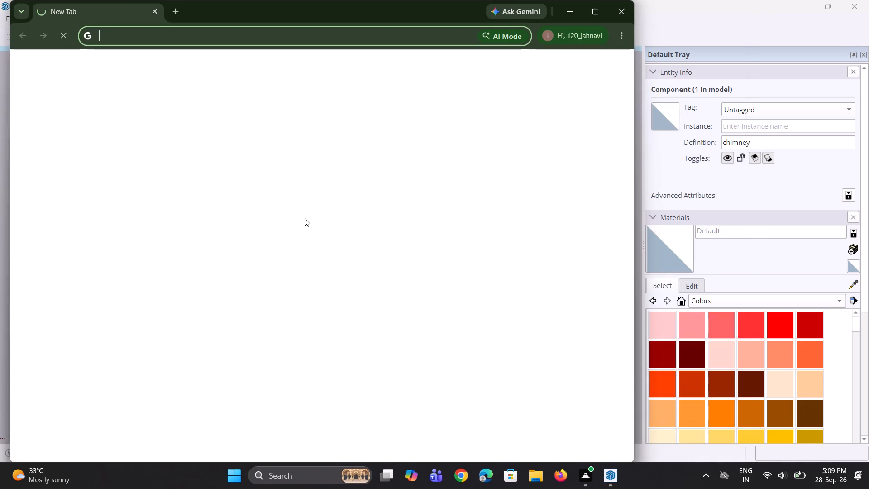
left_click(174, 232)
left_click(169, 258)
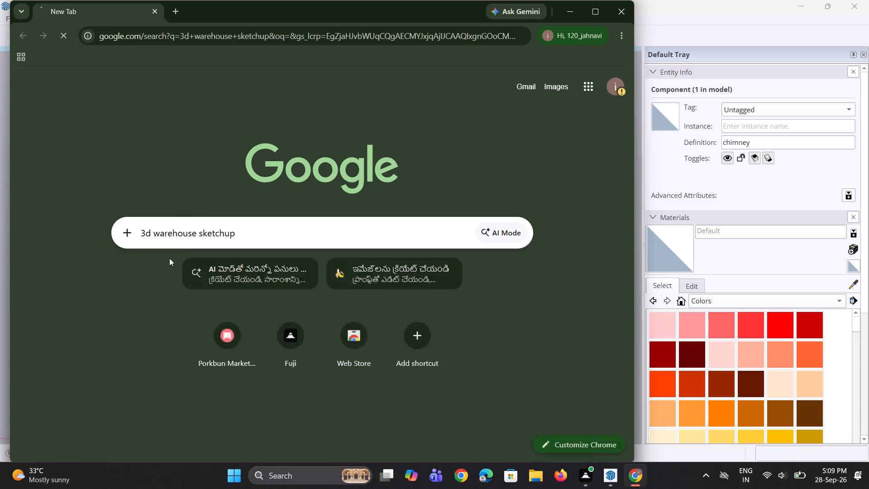
left_click(171, 182)
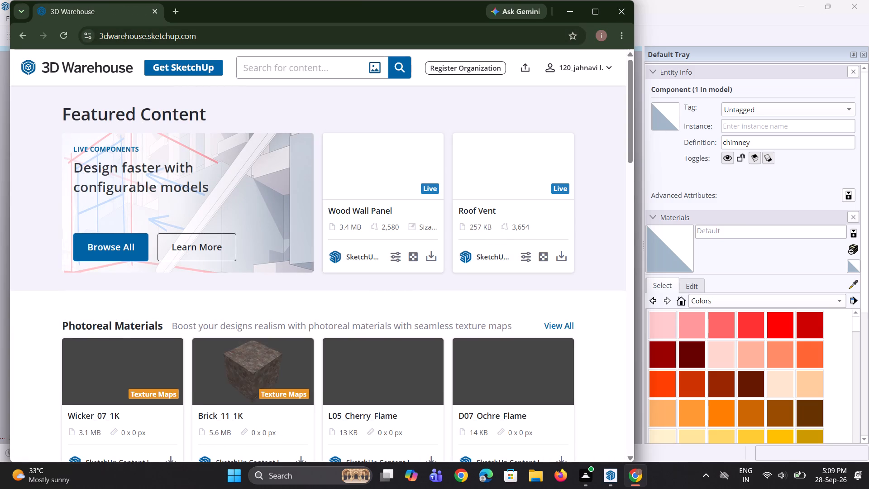
Search 3D Warehouse for dome lights.
left_click(298, 73)
key("d")
type("ome lih")
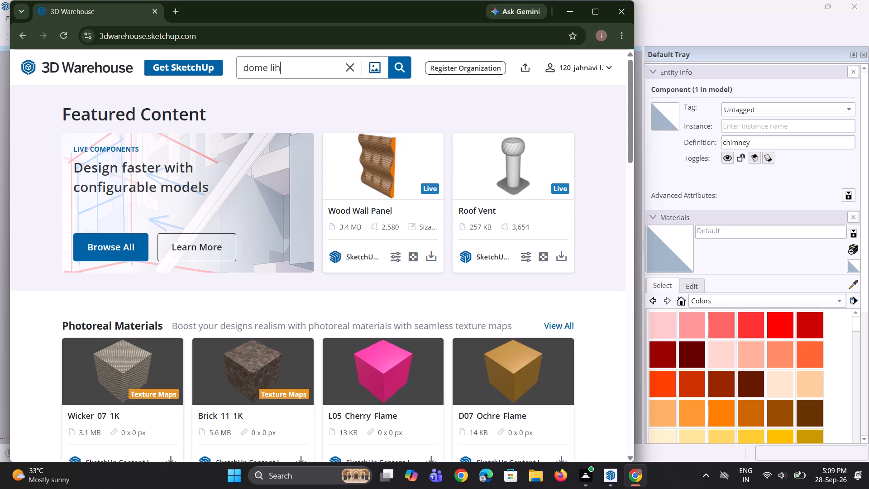
key("BackSpace")
type("ghts")
key("Return")
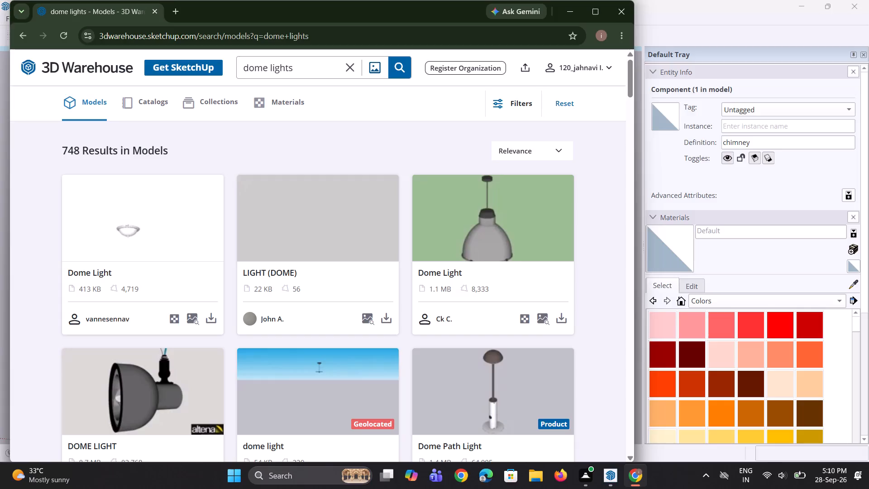
Find the 36" round dome pendant chandelier among the dome light models and download it as a SketchUp file.
scroll(238, 289, "down", 4)
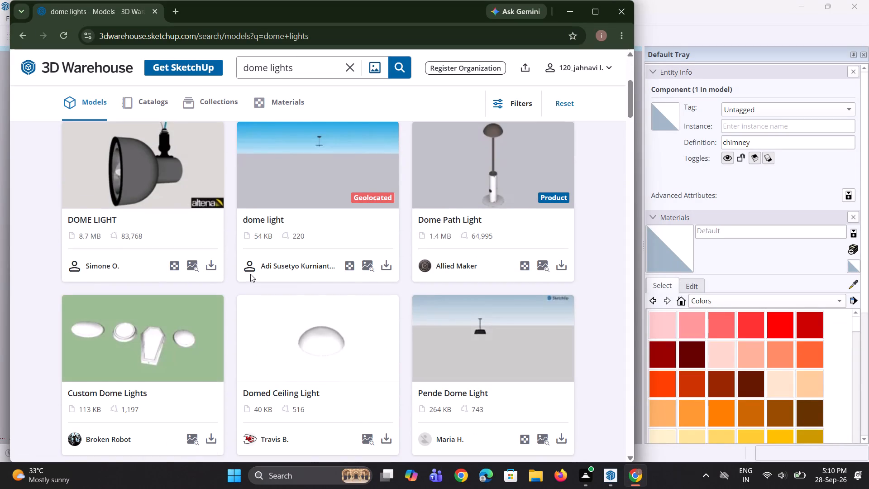
scroll(250, 274, "down", 8)
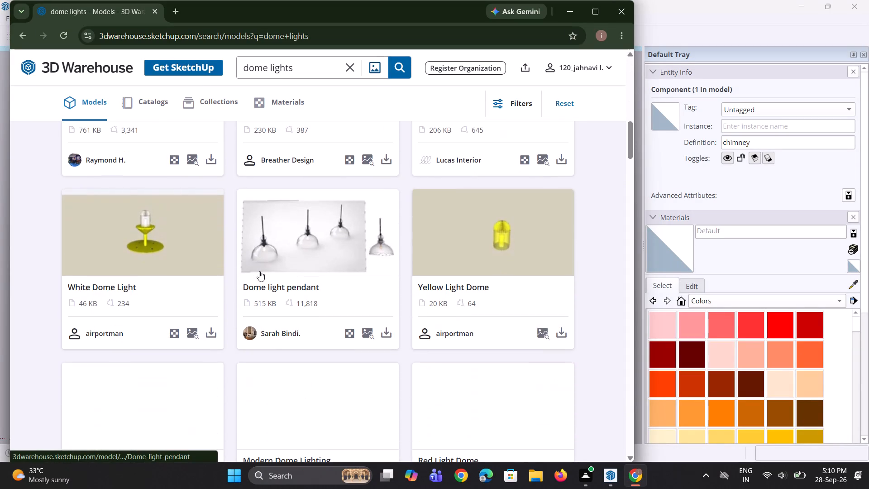
scroll(332, 265, "down", 5)
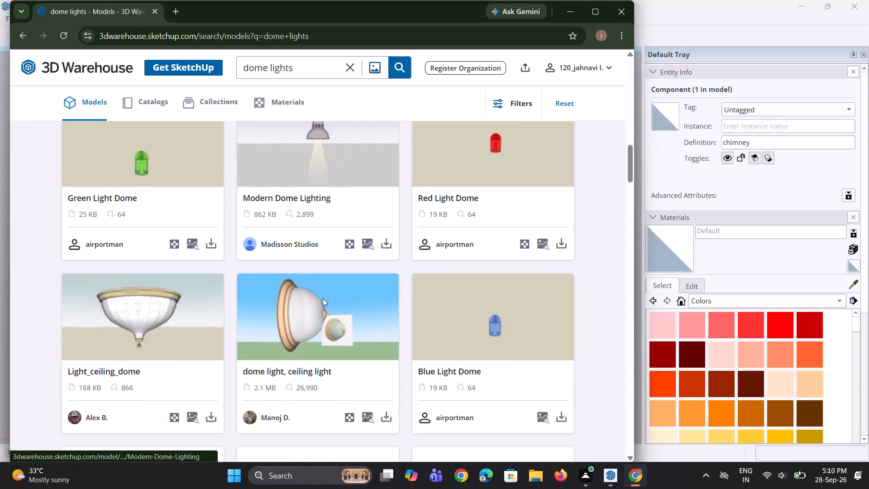
scroll(291, 301, "down", 4)
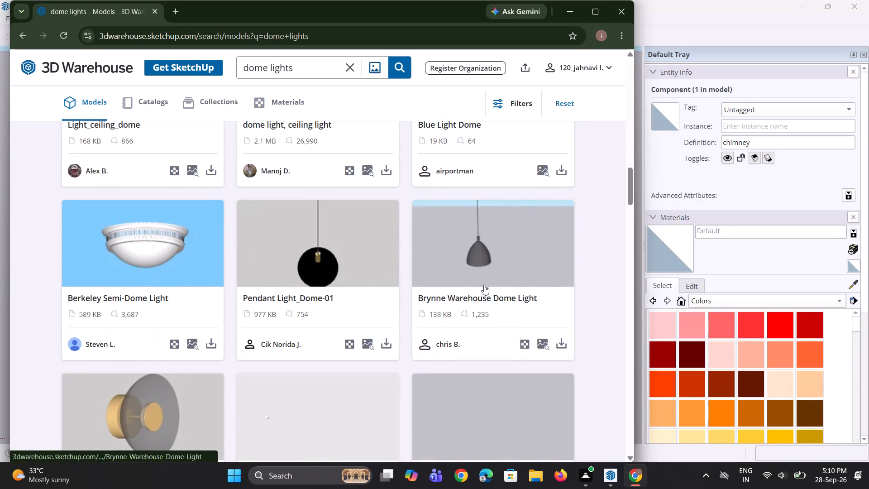
scroll(318, 350, "down", 7)
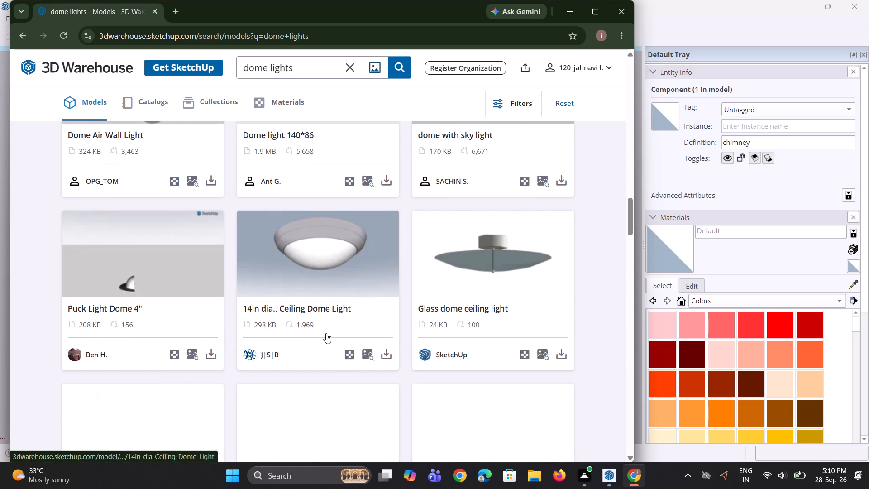
scroll(384, 326, "down", 3)
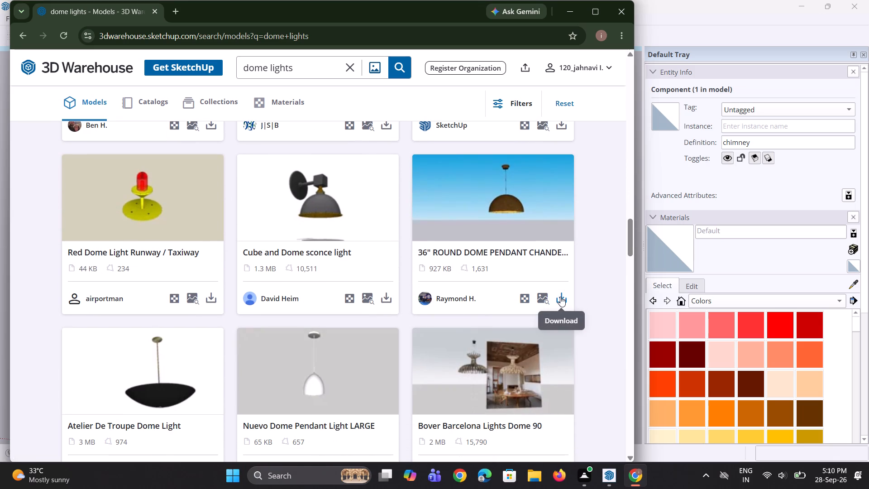
left_click(560, 297)
left_click(510, 330)
Look through further dome and pendant light models in the search results.
scroll(419, 333, "down", 3)
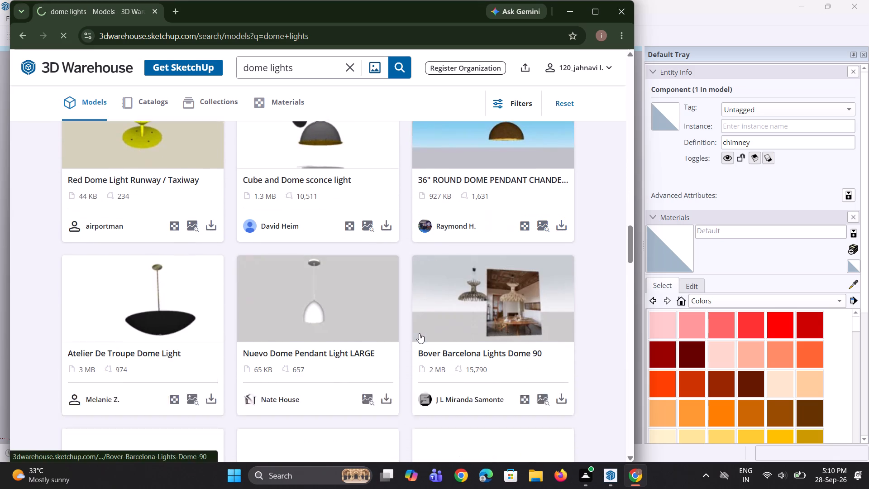
scroll(419, 333, "down", 6)
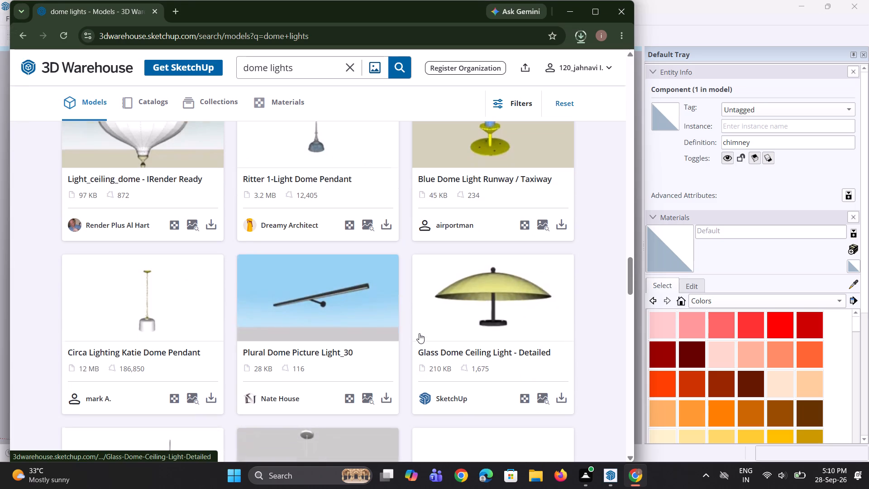
scroll(419, 333, "down", 3)
scroll(419, 333, "up", 3)
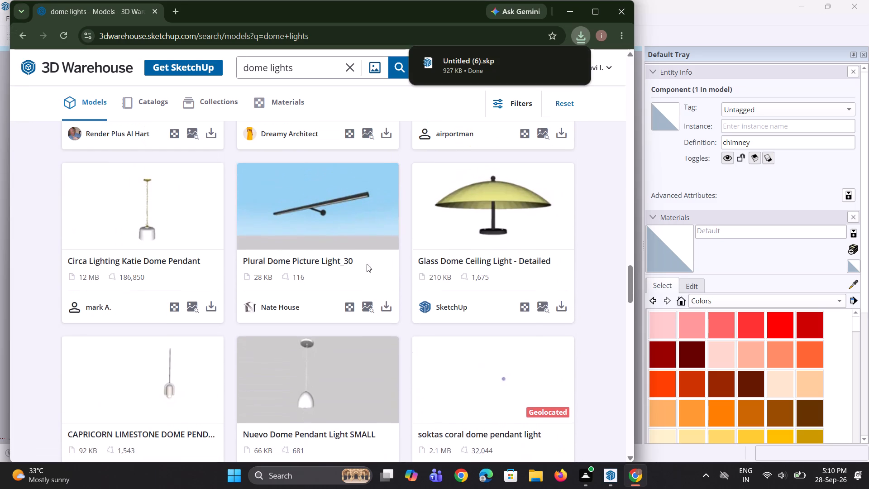
Search 3D Warehouse for chimney.
left_click(349, 70)
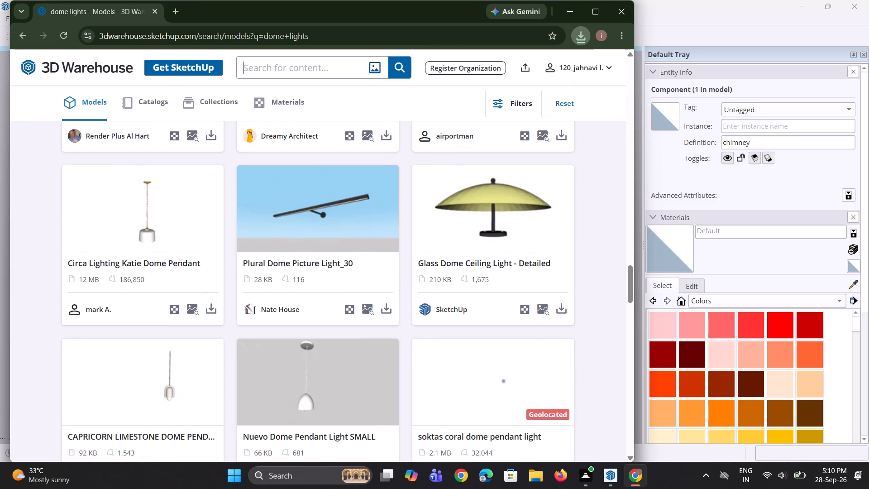
type("chimney")
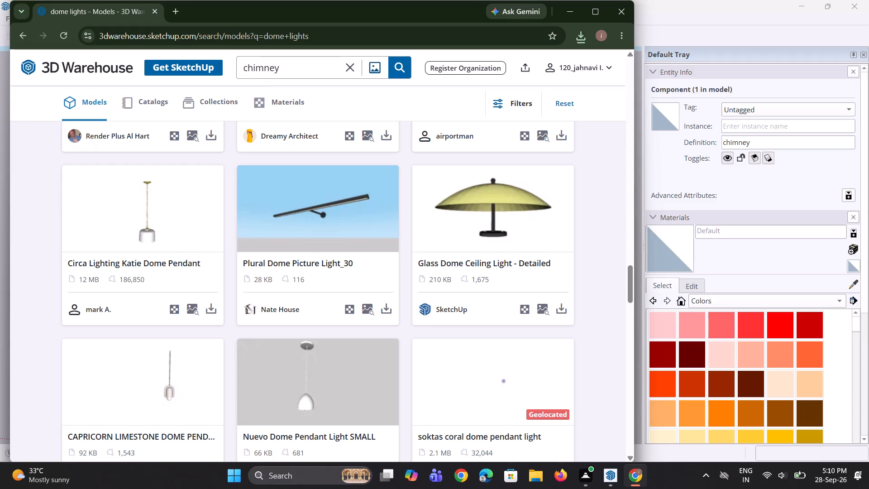
key("Return")
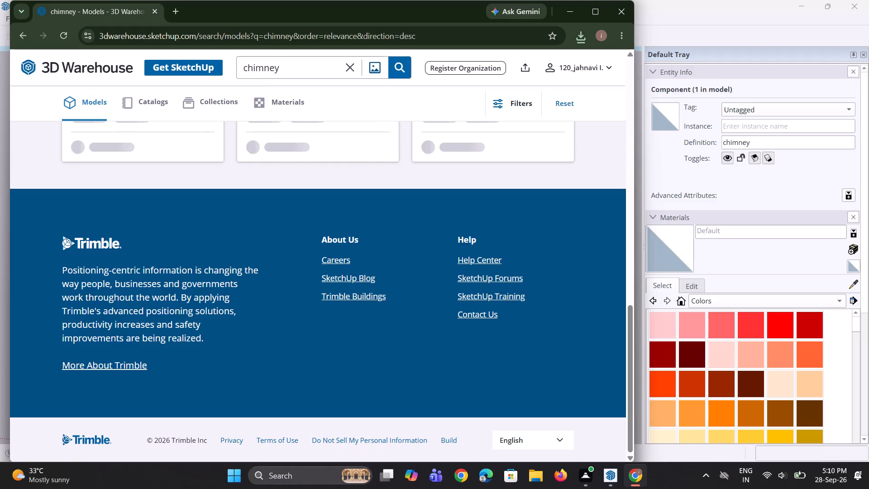
Examine the chimney models and open the download format choices for the black 7.5 MB kitchen chimney.
scroll(657, 488, "up", 4)
scroll(358, 314, "up", 7)
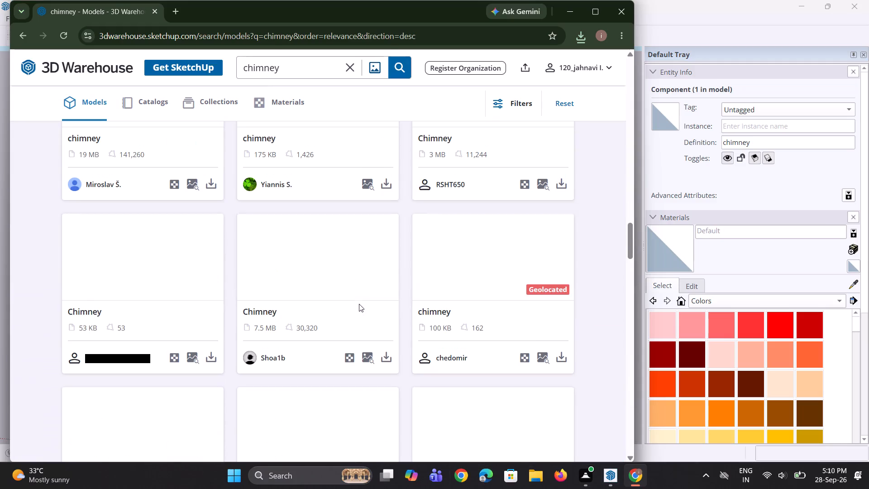
scroll(358, 306, "up", 2)
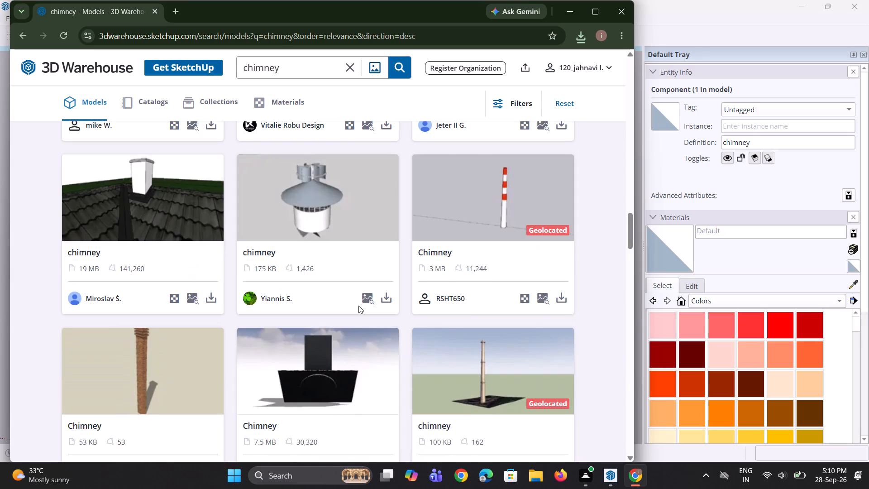
scroll(358, 306, "down", 2)
scroll(358, 306, "up", 7)
scroll(358, 306, "down", 2)
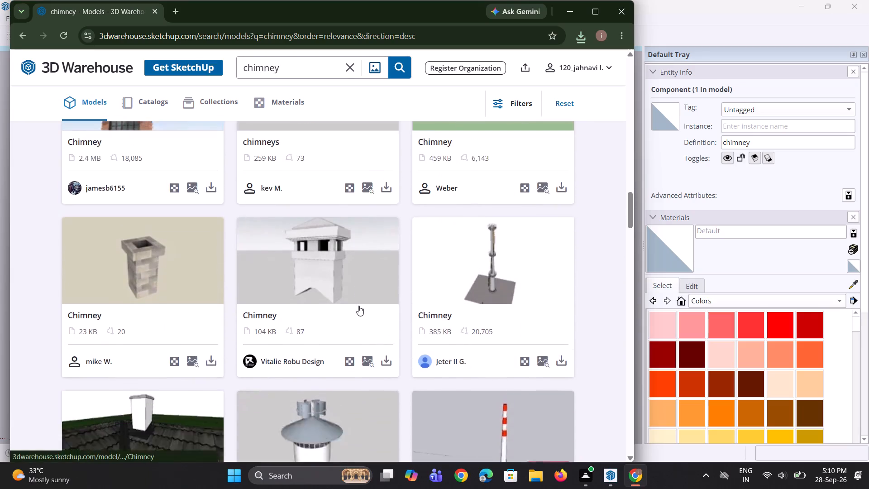
scroll(358, 306, "down", 4)
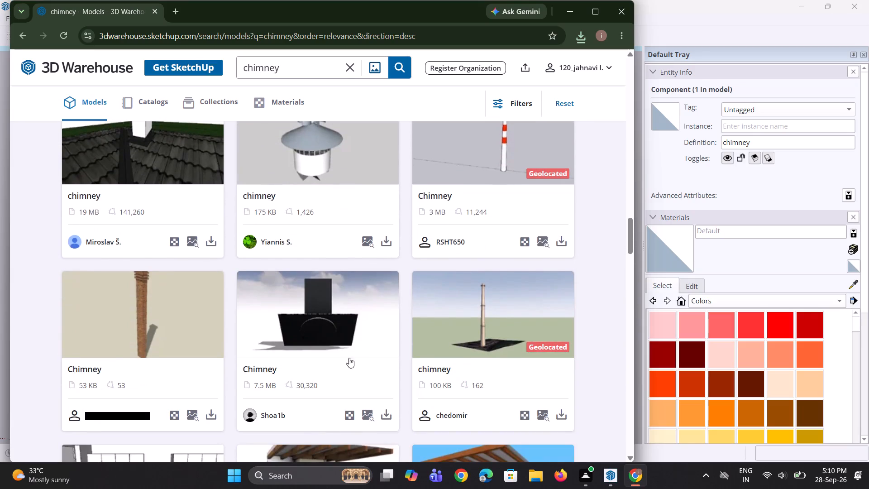
left_click(383, 414)
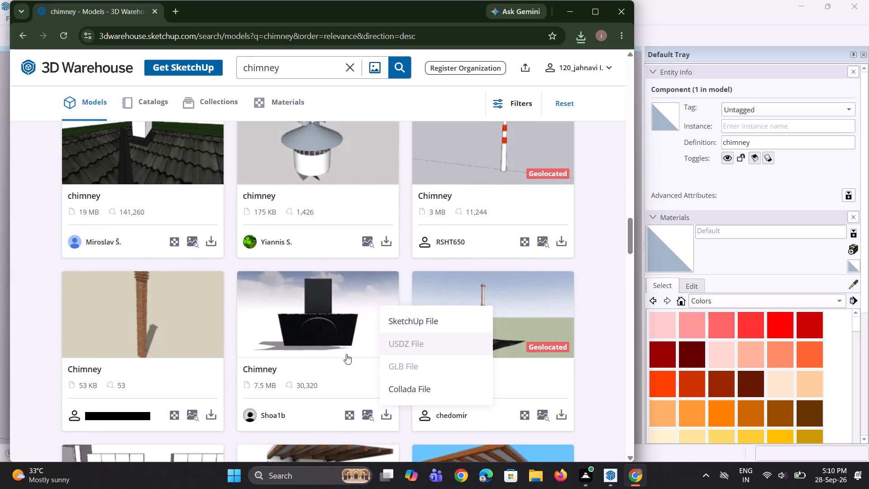
Look back through the chimney search results for other suitable kitchen chimney models.
scroll(344, 354, "up", 11)
scroll(388, 307, "up", 8)
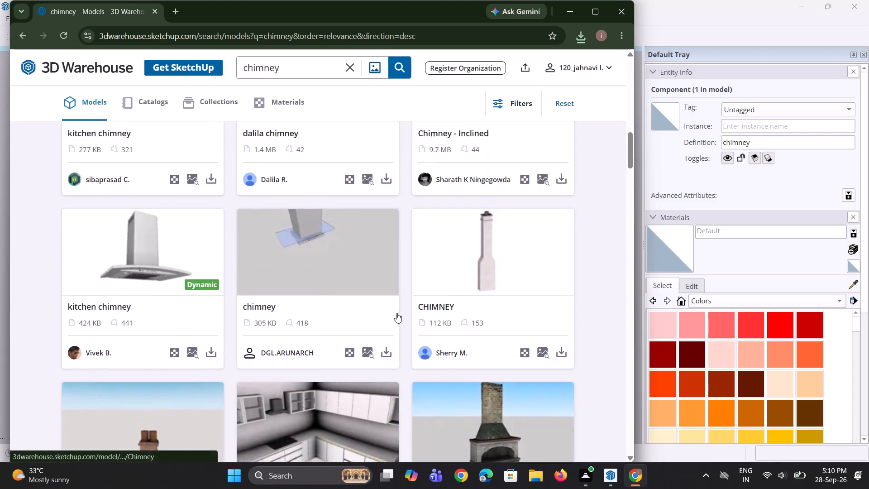
scroll(396, 313, "up", 3)
scroll(396, 313, "down", 1)
scroll(396, 313, "up", 3)
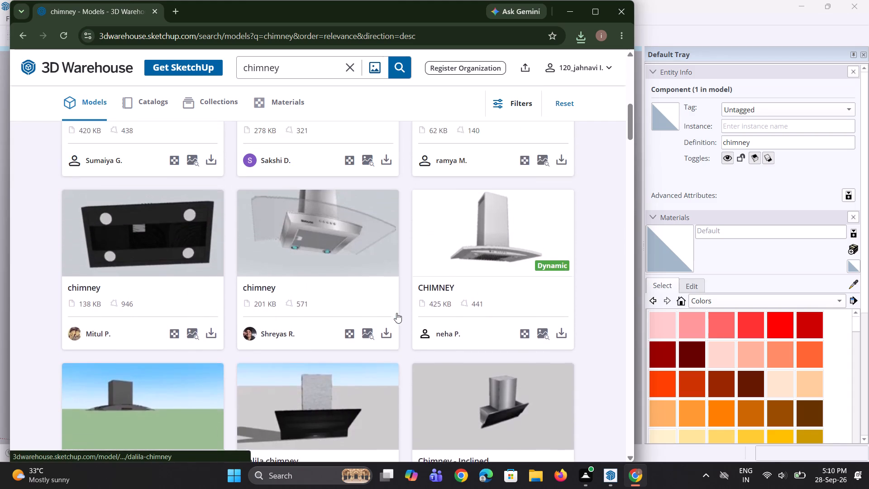
scroll(396, 313, "up", 3)
scroll(396, 313, "down", 3)
scroll(396, 313, "up", 4)
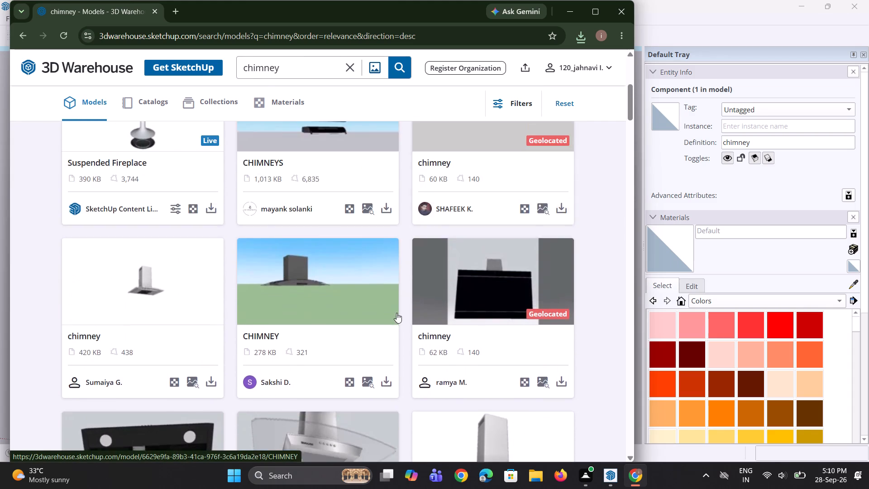
scroll(396, 313, "up", 7)
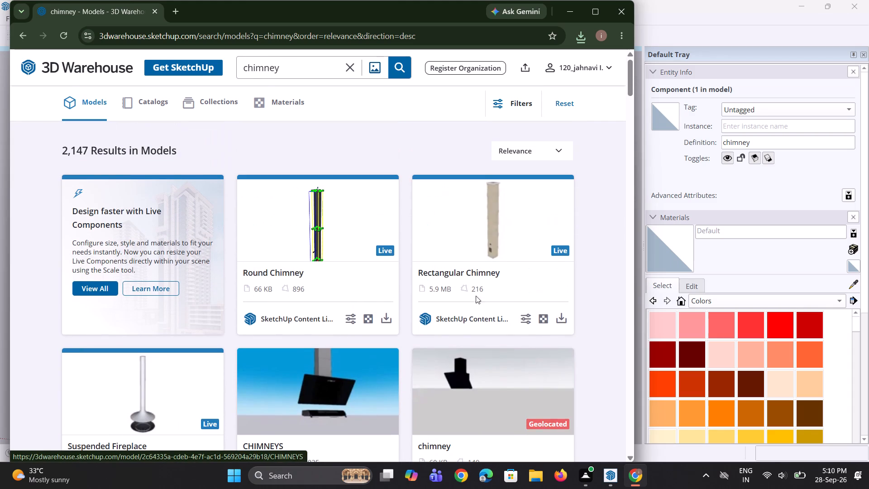
Download the black 7.5 MB kitchen chimney as a SketchUp file.
scroll(442, 350, "down", 4)
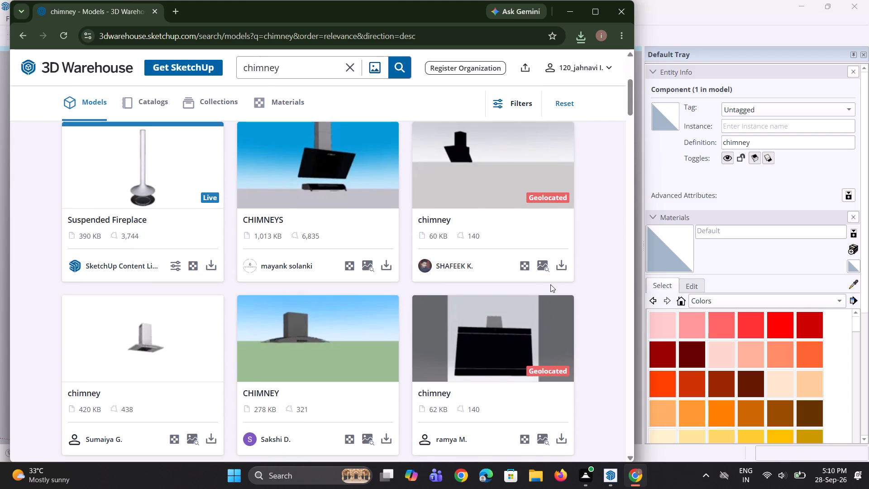
scroll(248, 382, "down", 13)
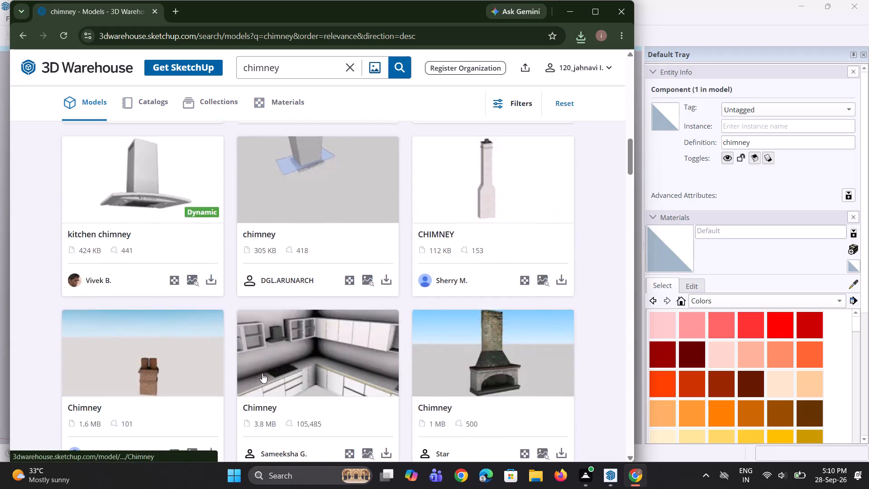
scroll(262, 373, "down", 11)
scroll(344, 364, "down", 4)
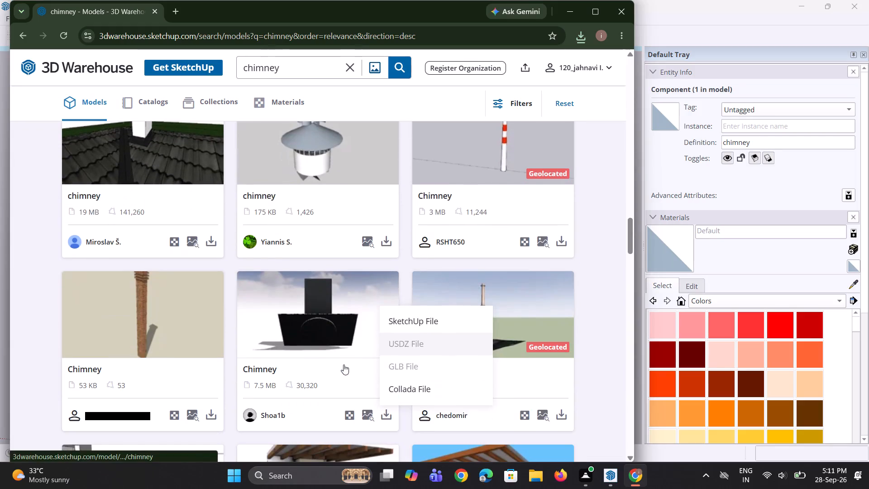
left_click(413, 331)
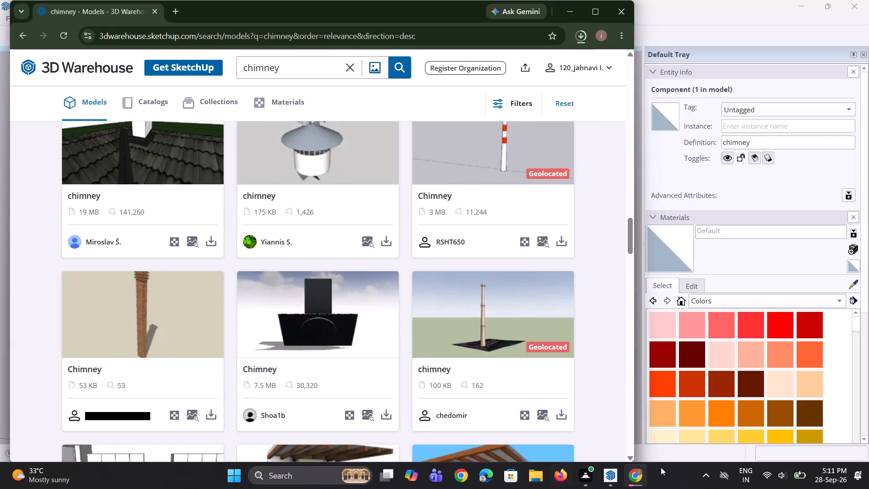
Switch to SketchUp, import the downloaded Chimney (1) model and place it outside the kitchen beside the window wall.
left_click(615, 471)
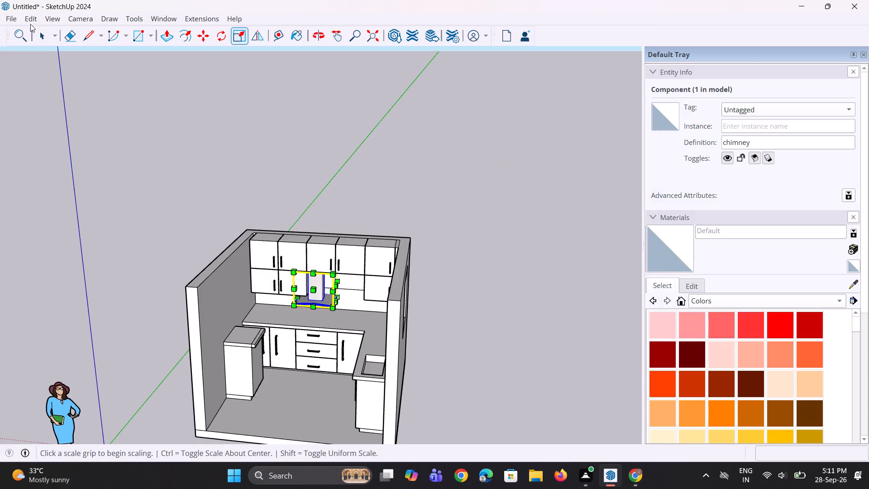
left_click(18, 22)
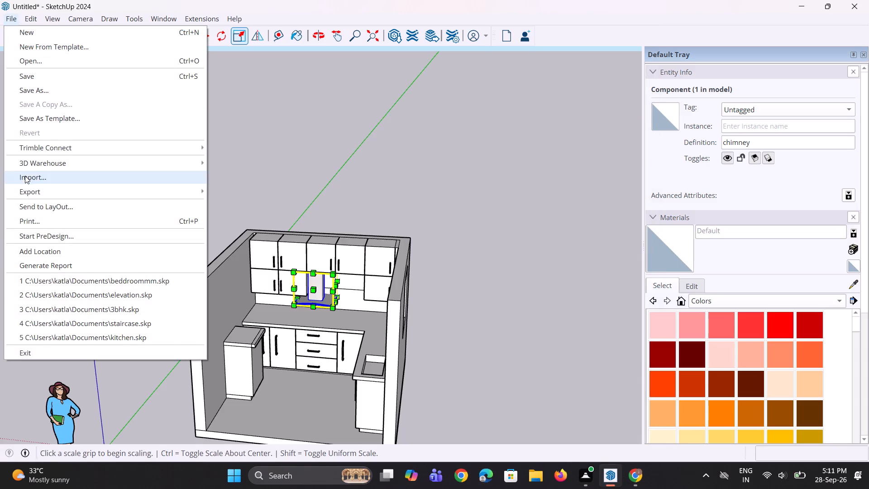
left_click(25, 177)
scroll(131, 111, "up", 1)
left_click(131, 111)
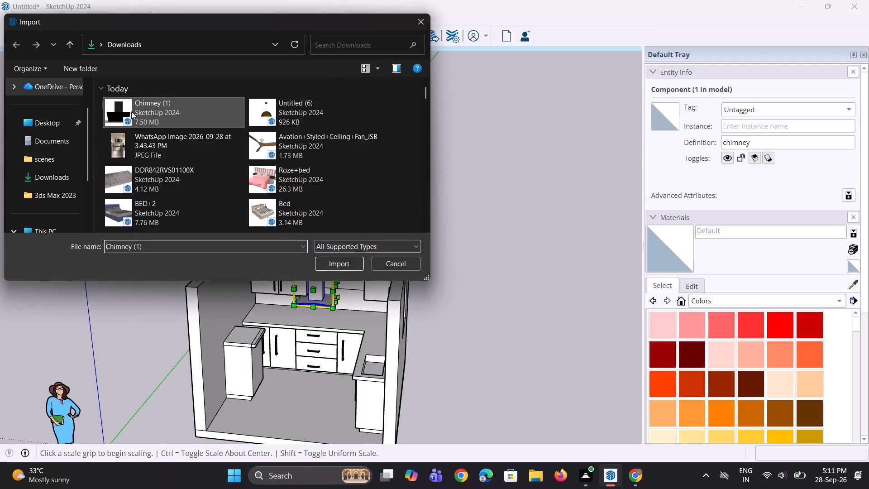
left_click(328, 260)
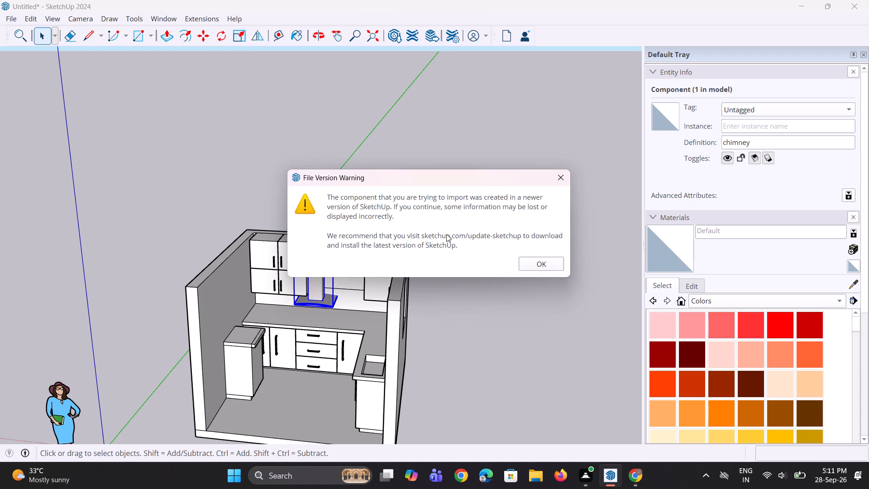
left_click(540, 265)
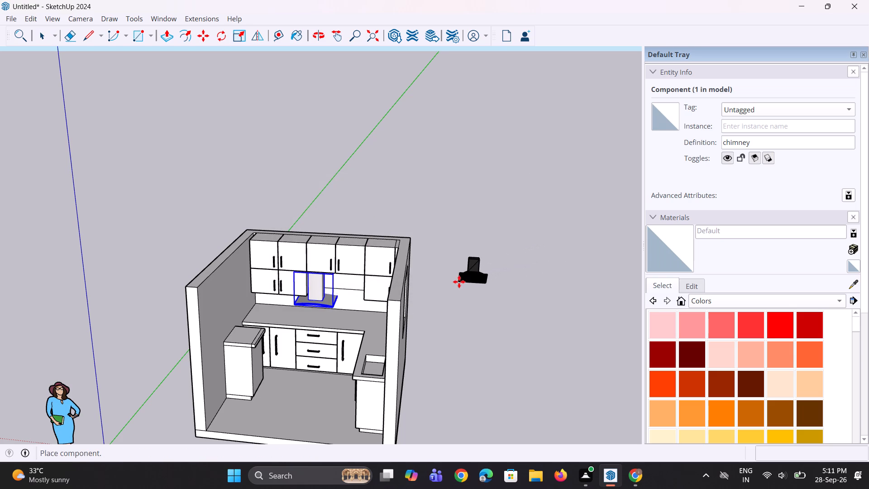
left_click(459, 282)
Delete the old light-coloured chimney from the gap between the lower wall cabinets.
middle_click_drag(304, 312, 339, 294)
scroll(279, 312, "up", 3)
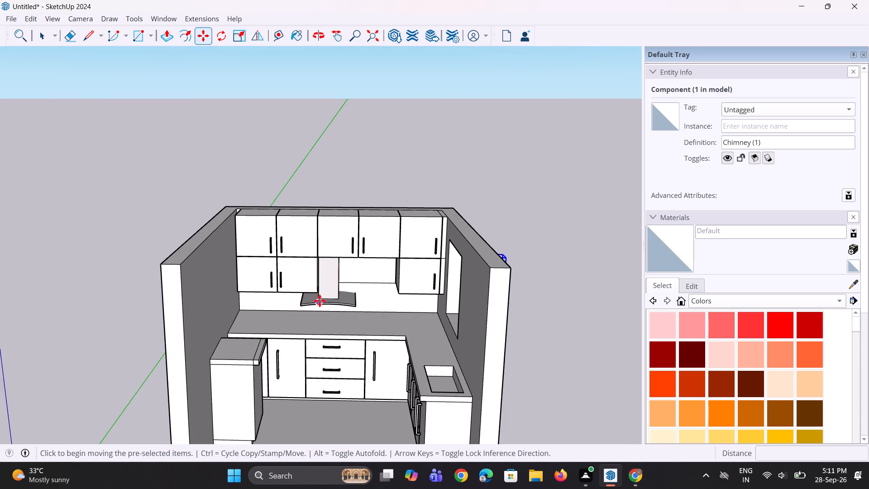
key("space")
left_click(323, 298)
key("Delete")
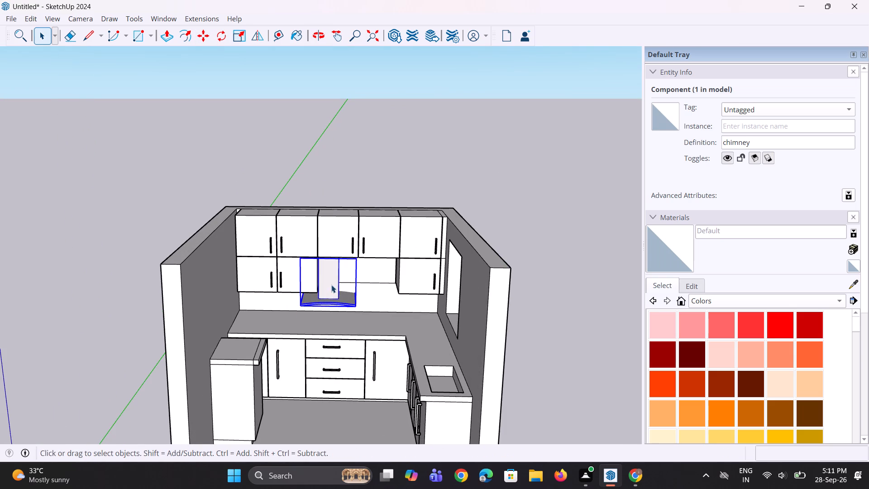
Move the black chimney from outside the room to the gap between the lower wall cabinets, against the upper cabinet's front face.
scroll(293, 303, "down", 4)
middle_click_drag(380, 273, 355, 306)
left_click(458, 272)
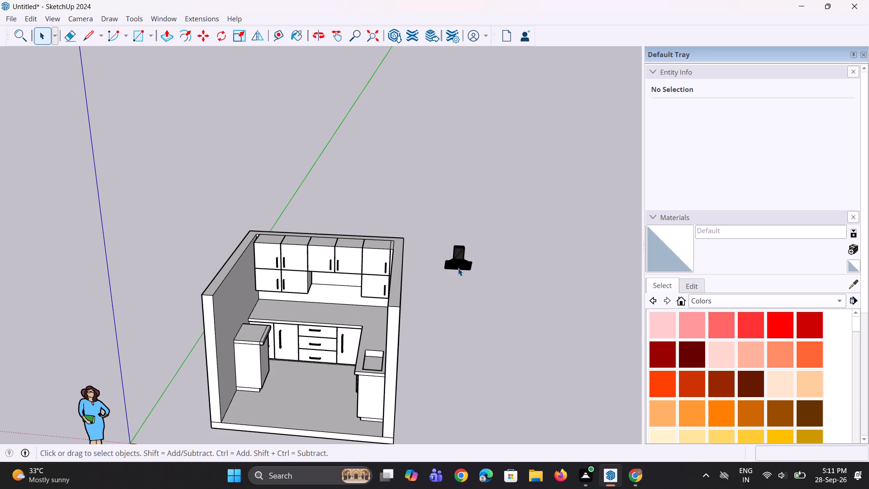
left_click(458, 268)
key("m")
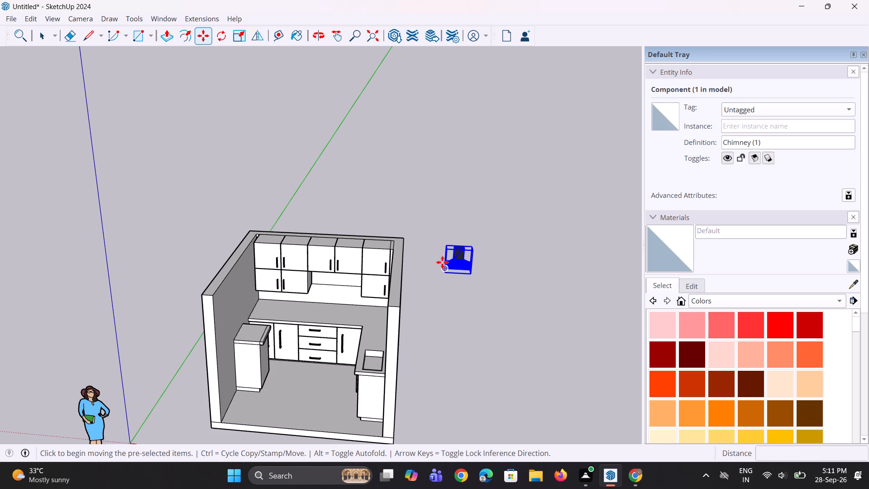
left_click(443, 248)
scroll(307, 289, "up", 2)
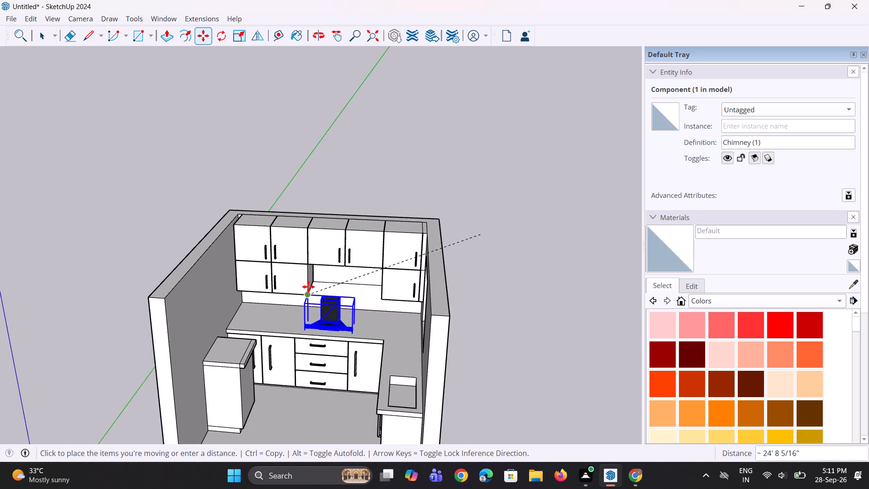
scroll(308, 287, "up", 8)
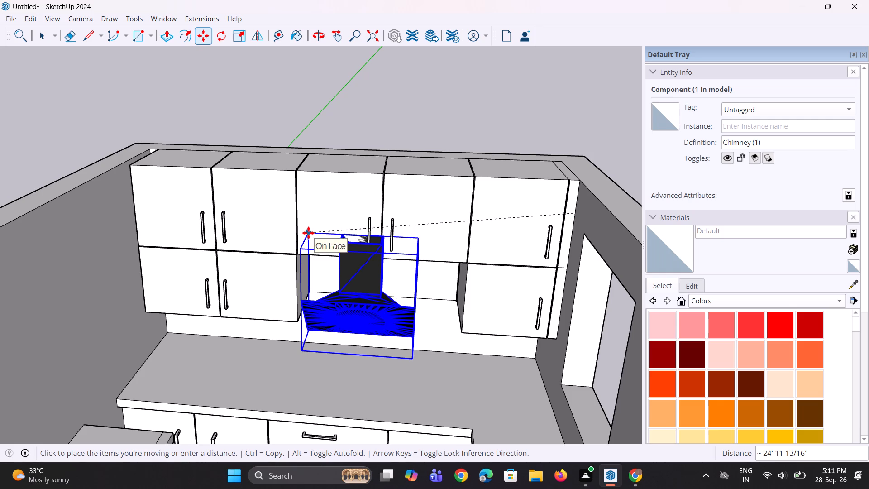
left_click(308, 233)
Move the black chimney along the green axis towards the back wall so its duct sits beneath the upper cabinets.
middle_click_drag(349, 266, 126, 318)
scroll(334, 276, "up", 3)
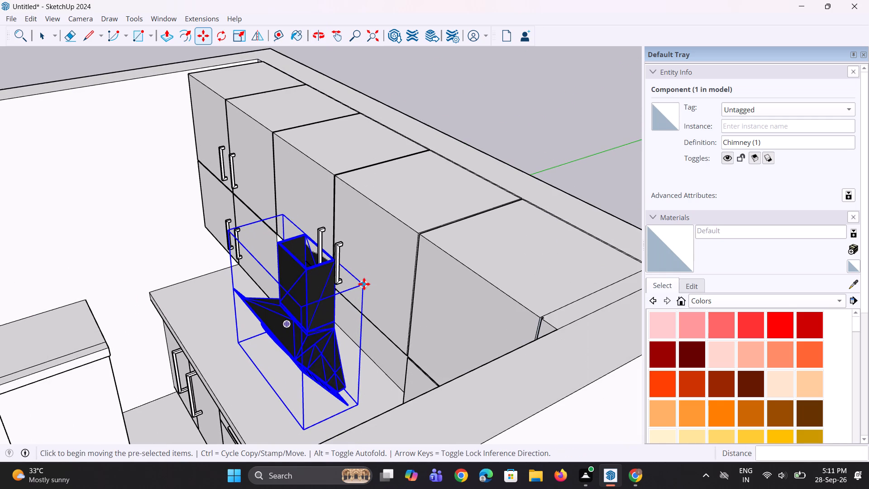
left_click(362, 284)
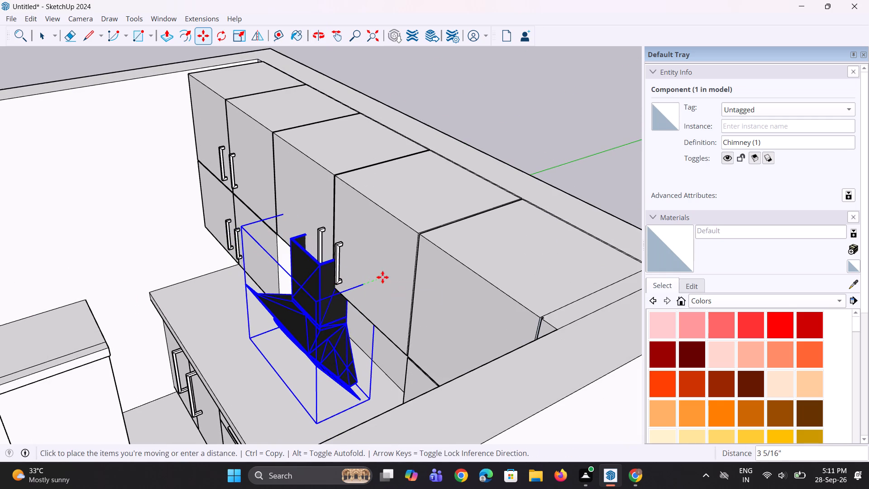
left_click(401, 269)
middle_click_drag(231, 334, 247, 331)
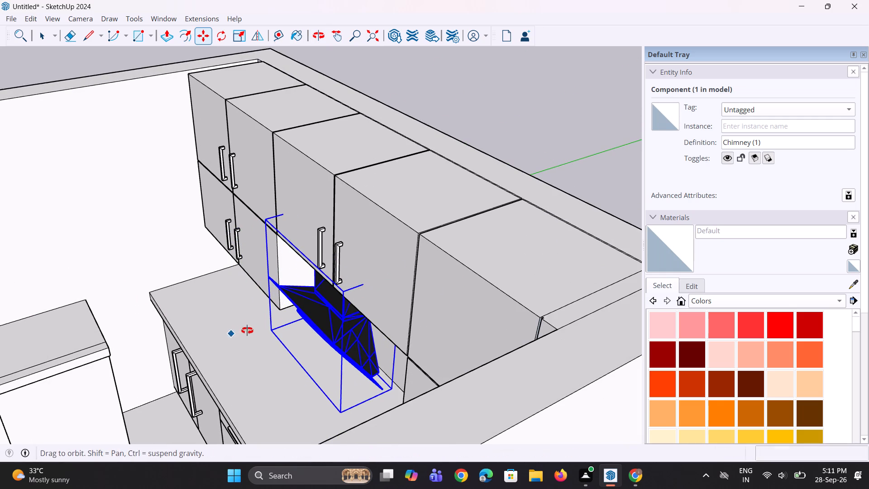
middle_click_drag(247, 331, 382, 299)
key("space")
key("space")
key("space")
scroll(112, 264, "down", 9)
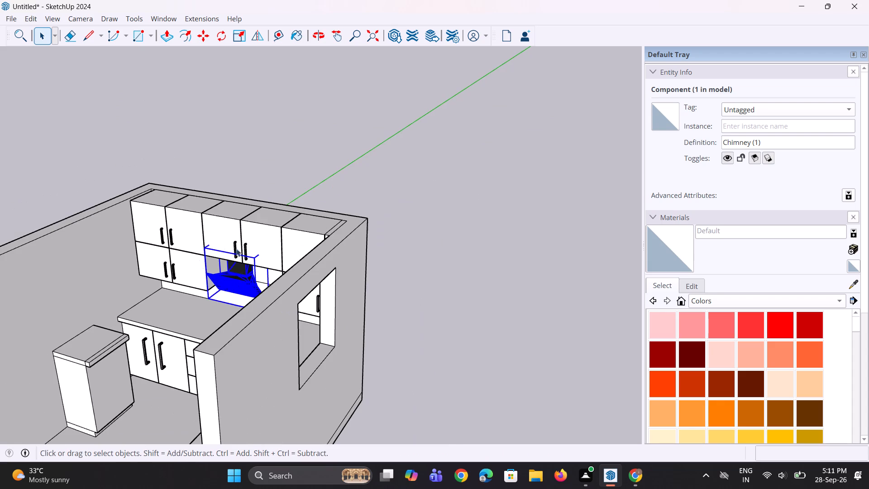
left_click_drag(393, 179, 392, 186)
Scale the black chimney down uniformly from its lower front corner to about 0.93.
middle_click_drag(57, 365, 286, 317)
scroll(279, 313, "up", 2)
left_click(280, 307)
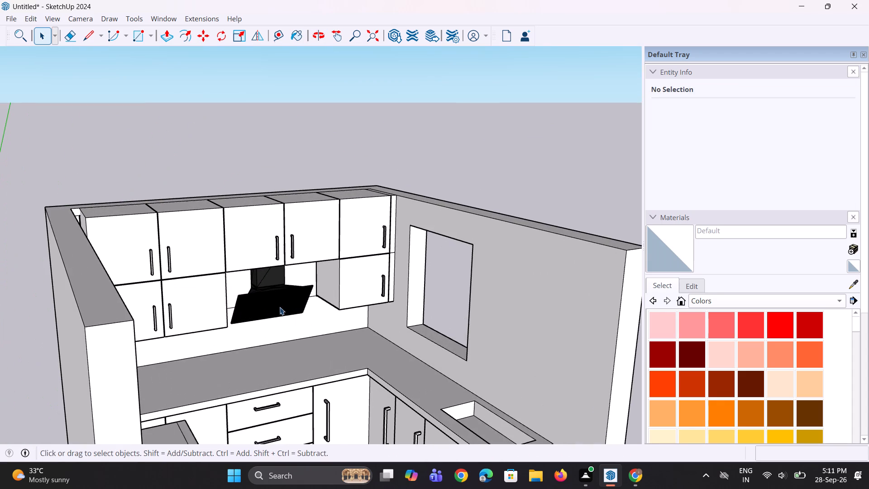
middle_click_drag(280, 307, 229, 307)
key("s")
left_click(234, 330)
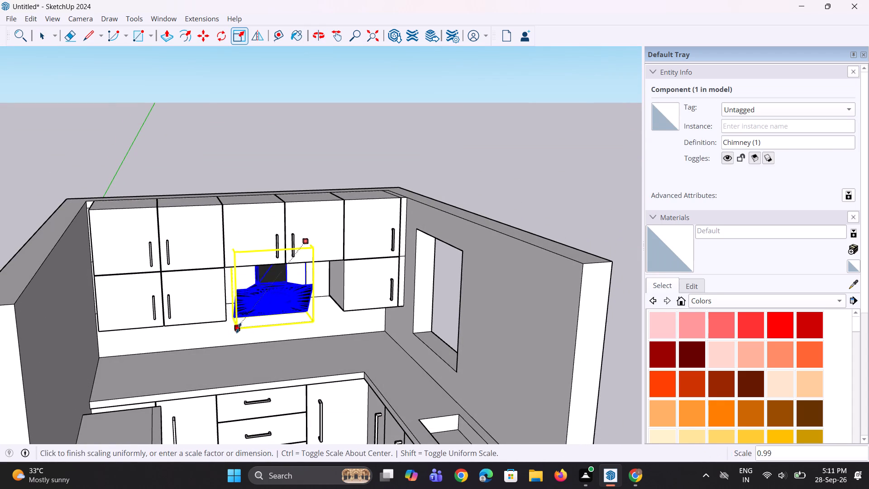
left_click(243, 324)
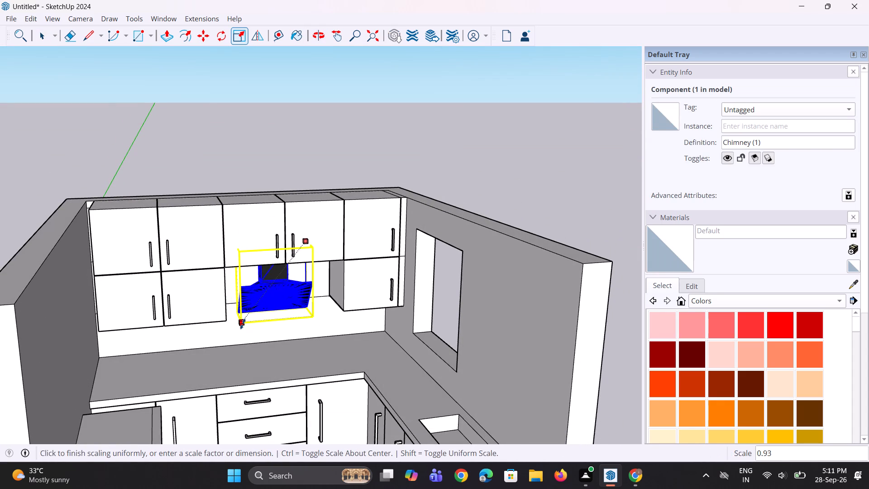
Stretch the black chimney's width slightly along the red axis, towards the window wall.
middle_click_drag(297, 315, 240, 340)
scroll(323, 283, "up", 6)
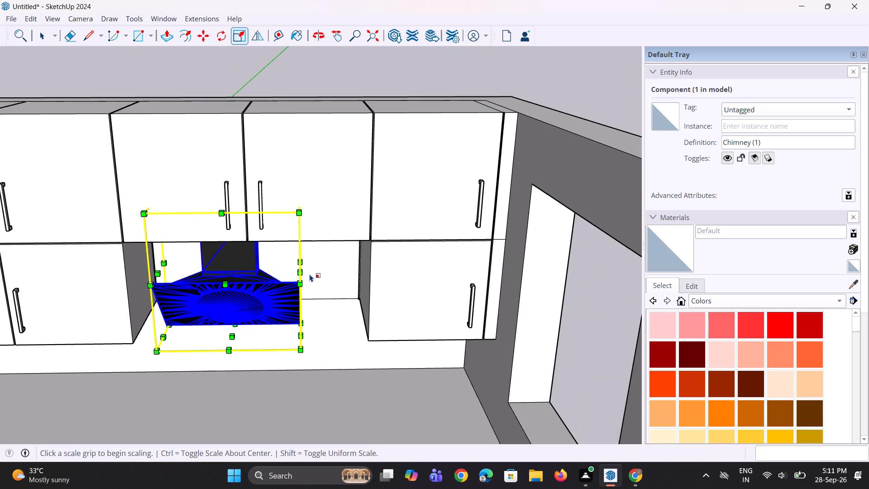
left_click(304, 273)
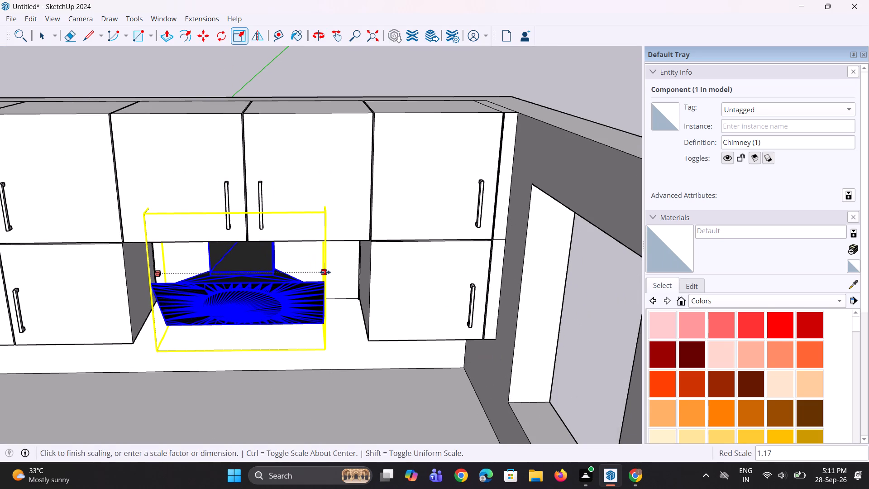
left_click(320, 272)
Move the black chimney about 3" along the red axis to centre it in the gap between the wall cabinets.
key("m")
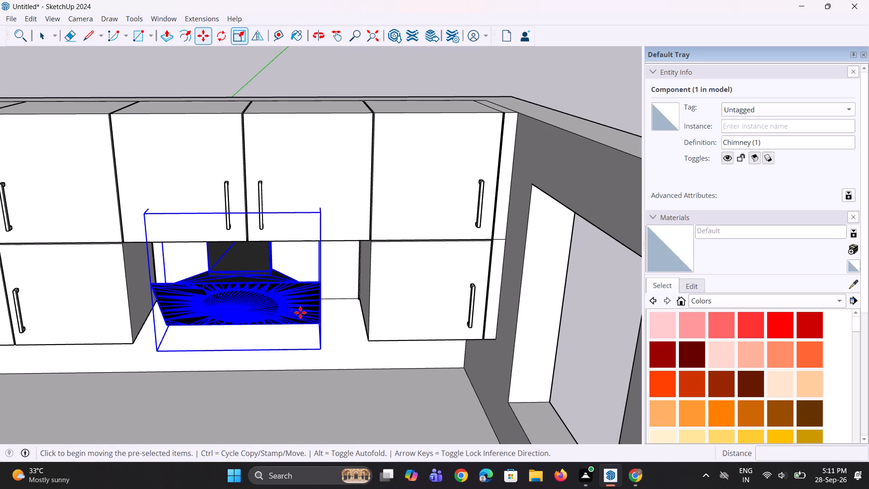
left_click(324, 213)
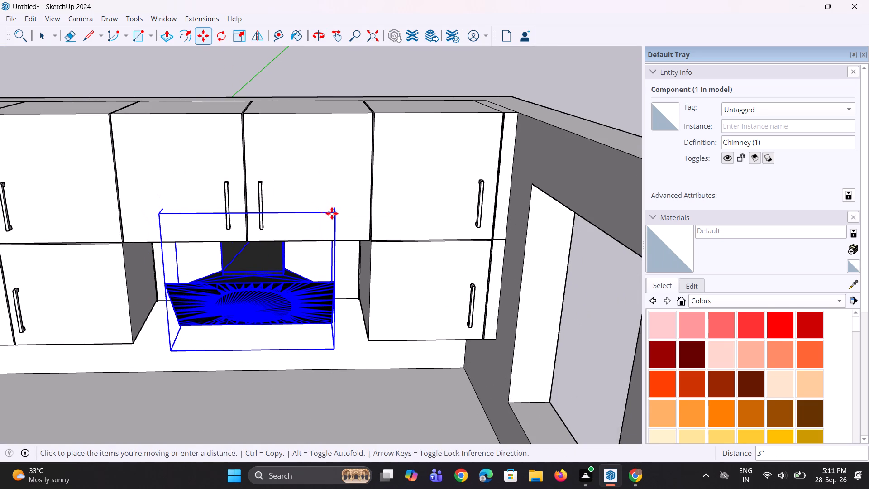
left_click(336, 214)
key("space")
key("space")
scroll(238, 276, "down", 5)
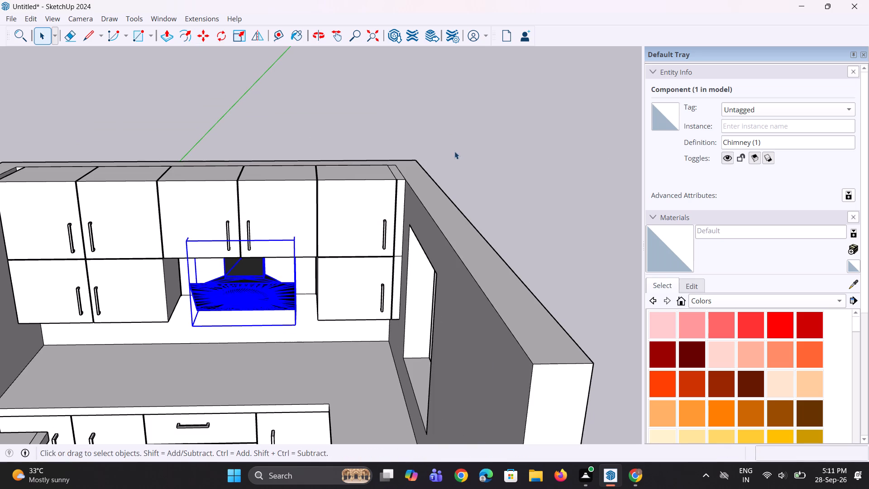
left_click(455, 151)
middle_click_drag(213, 307, 210, 313)
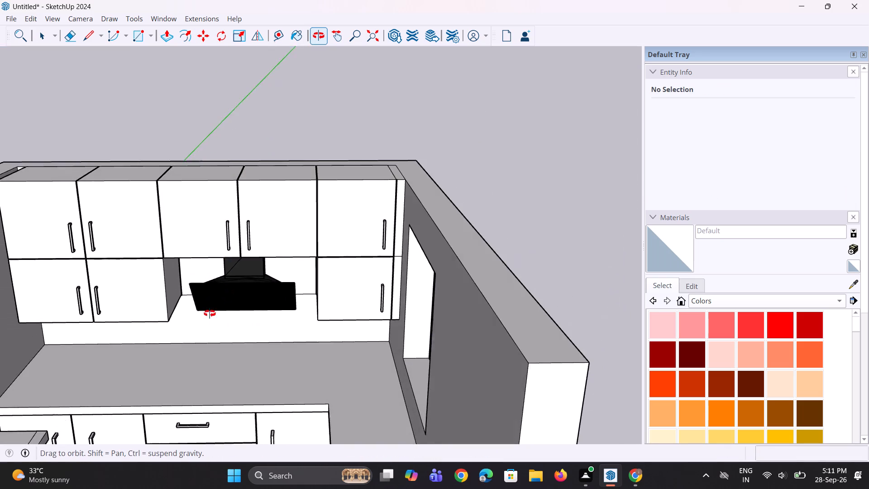
middle_click_drag(210, 313, 209, 315)
scroll(209, 321, "down", 2)
middle_click_drag(214, 326, 220, 327)
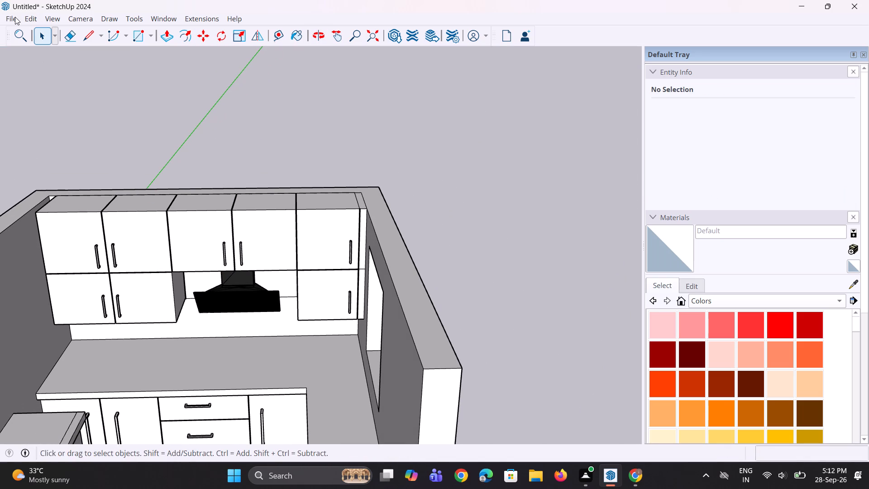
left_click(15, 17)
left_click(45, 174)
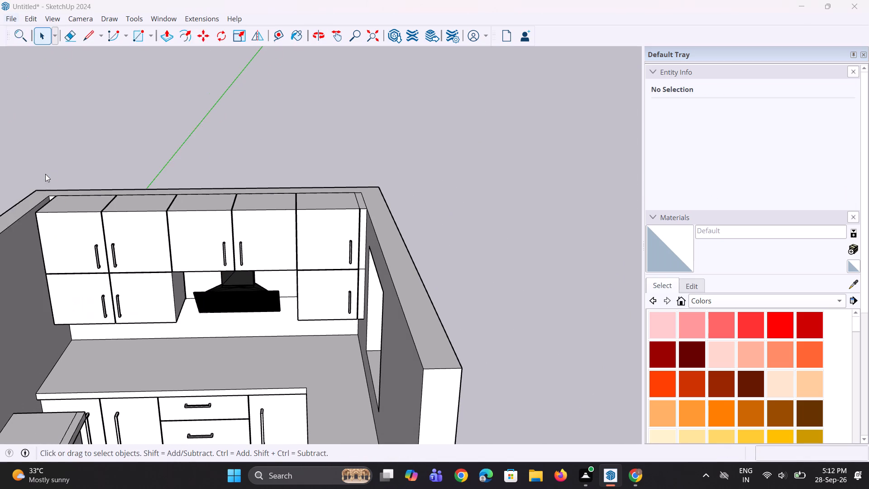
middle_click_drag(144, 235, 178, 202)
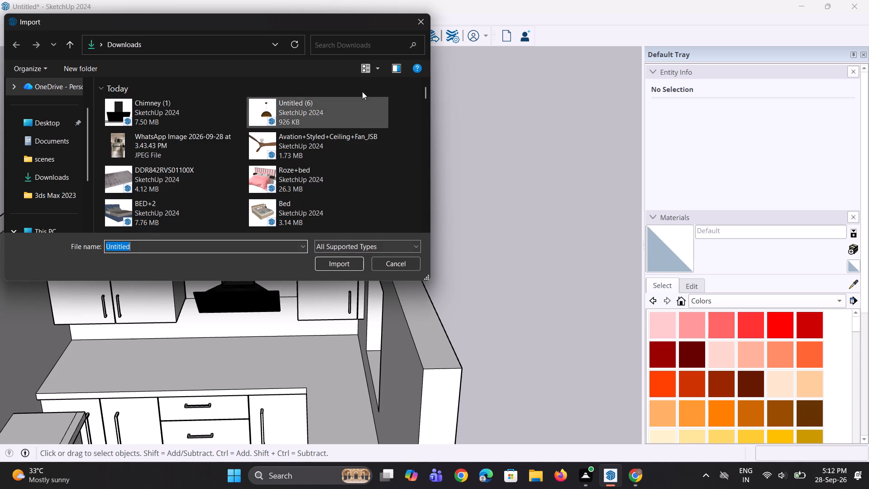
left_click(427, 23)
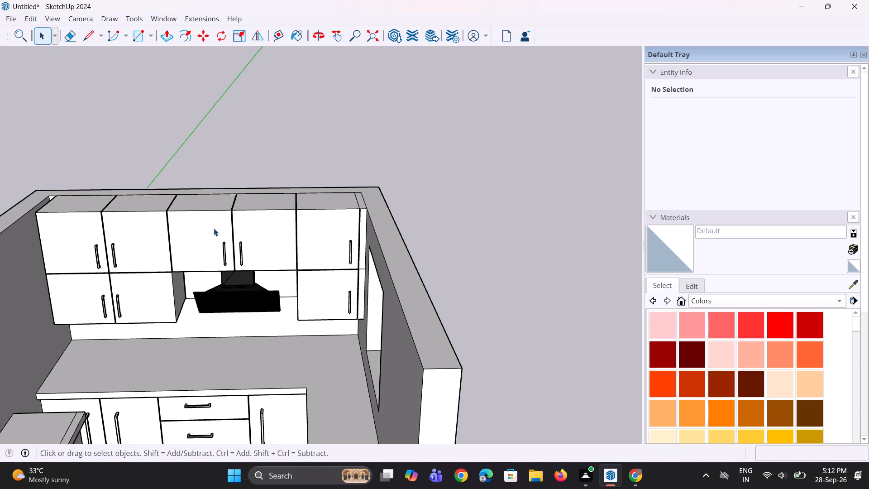
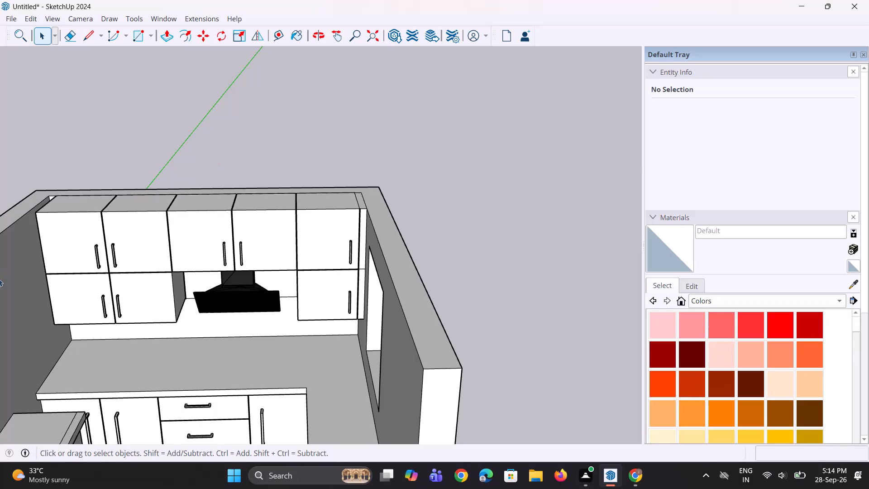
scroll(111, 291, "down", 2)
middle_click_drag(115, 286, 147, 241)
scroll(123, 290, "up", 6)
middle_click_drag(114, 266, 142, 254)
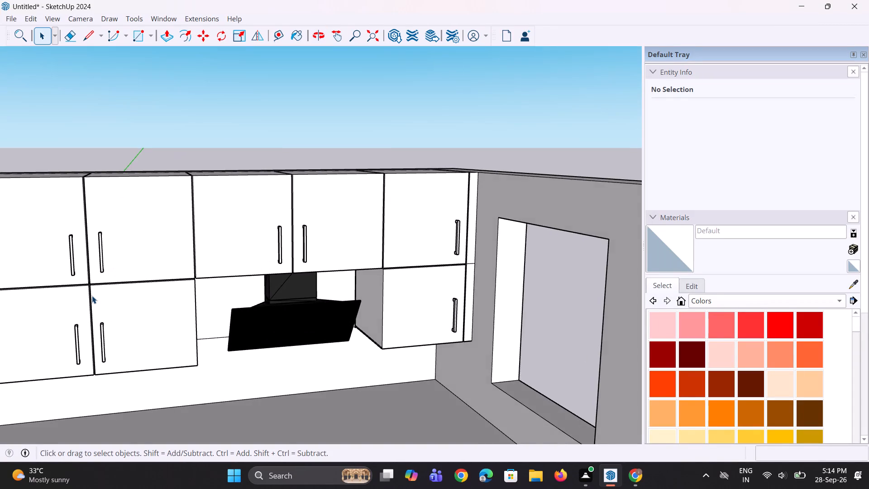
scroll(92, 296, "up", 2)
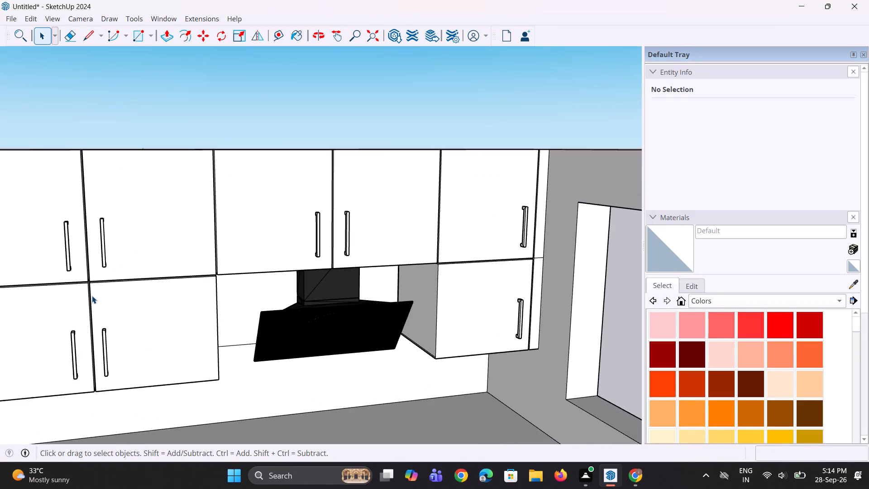
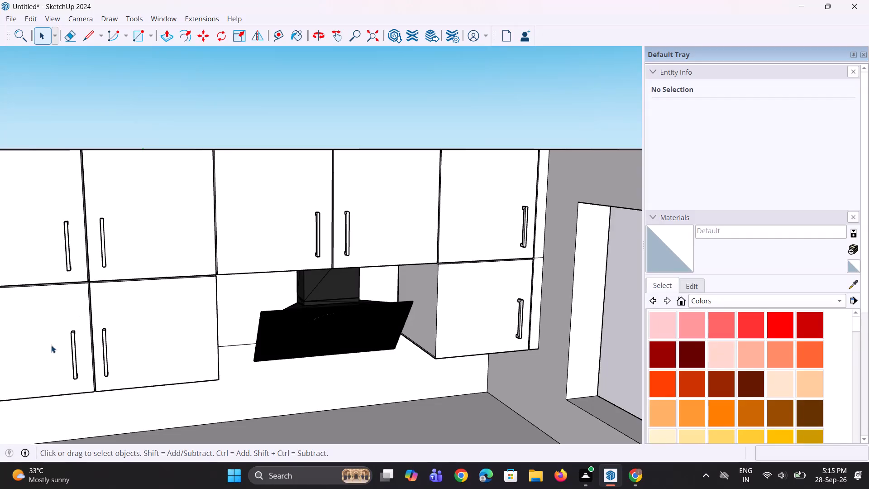
Draw a rectangle about 1' 4 13/16" by 1' 3 13/16" on the lower wall cabinet door just left of the chimney.
middle_click_drag(128, 308, 73, 309)
scroll(118, 322, "up", 4)
key("r")
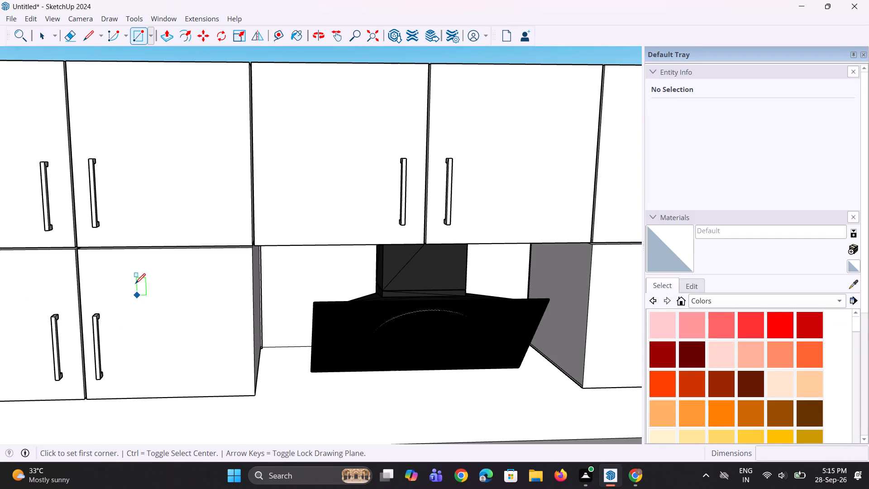
left_click_drag(115, 272, 209, 355)
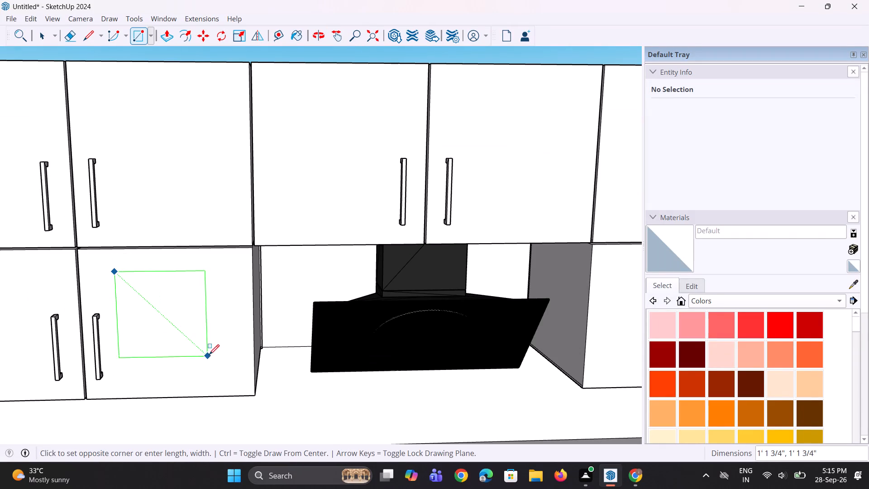
left_click_drag(209, 355, 223, 376)
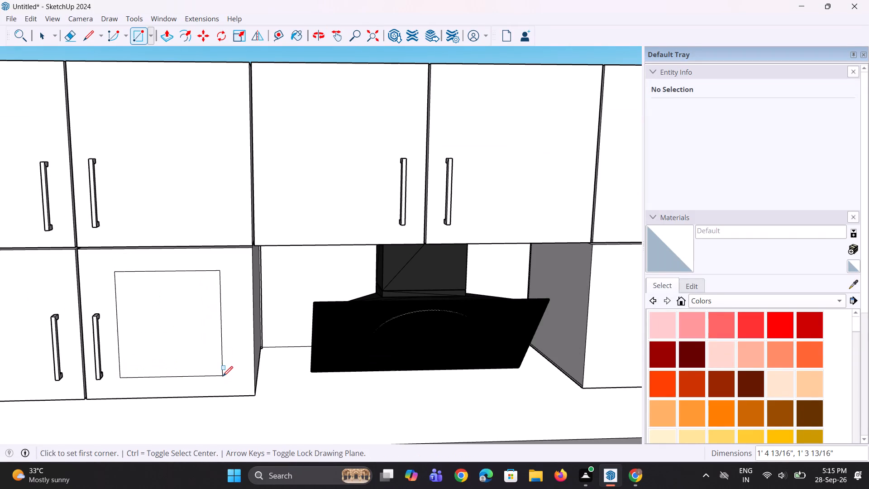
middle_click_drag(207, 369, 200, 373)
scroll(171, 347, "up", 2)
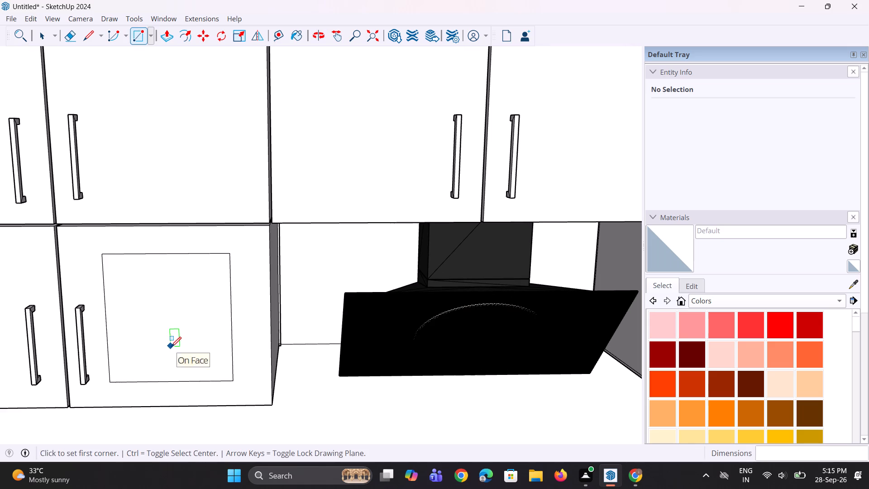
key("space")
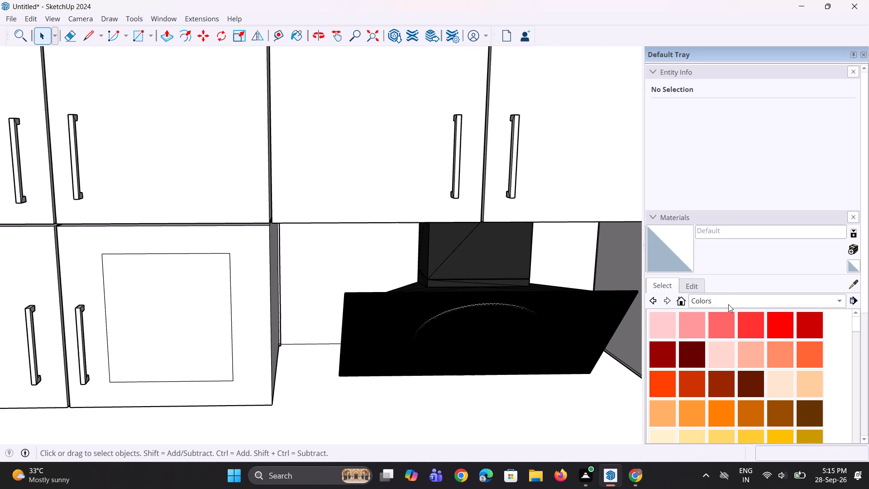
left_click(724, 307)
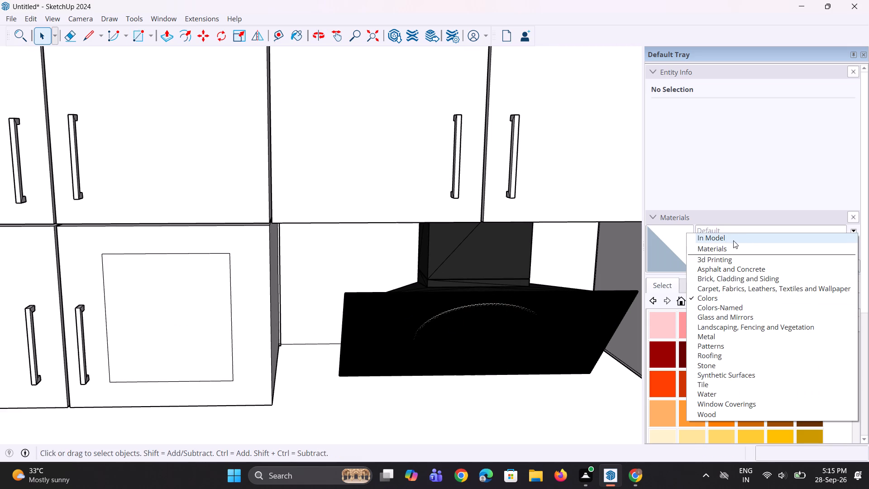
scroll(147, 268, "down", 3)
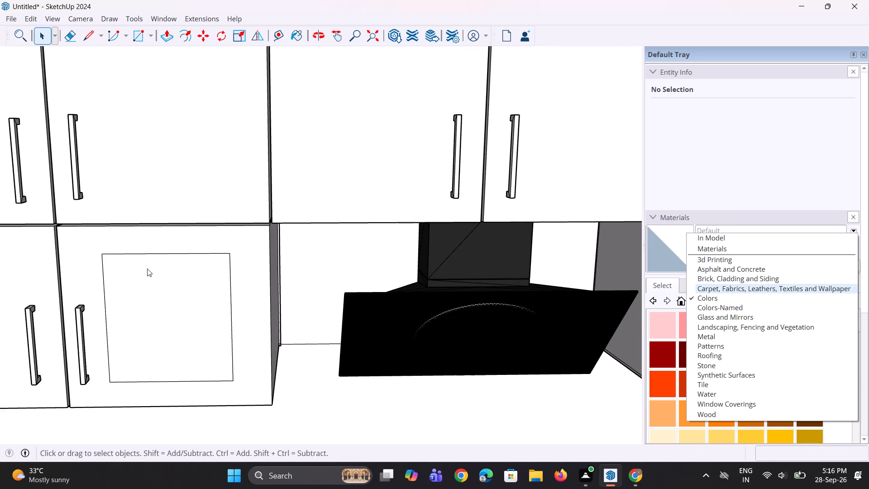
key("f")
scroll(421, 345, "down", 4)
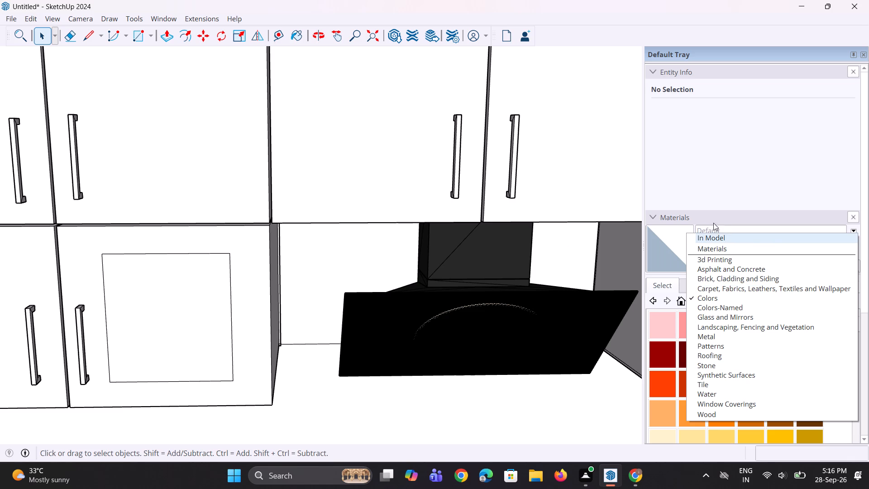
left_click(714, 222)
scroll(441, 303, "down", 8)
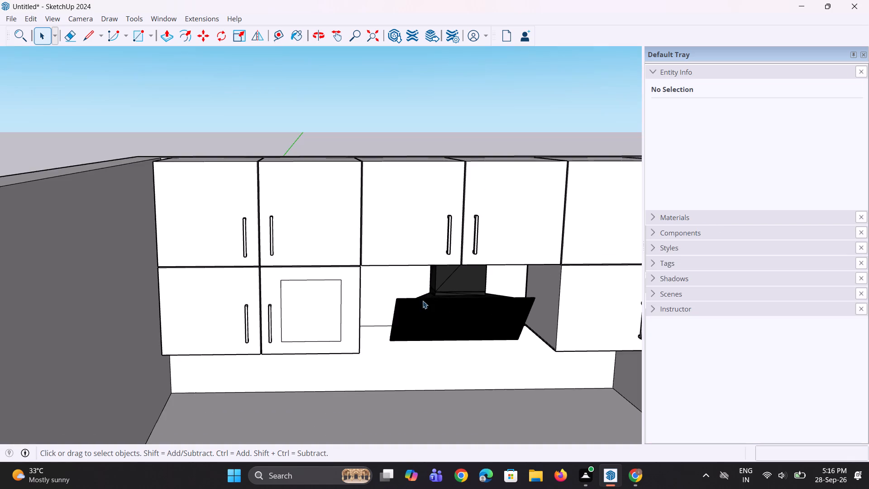
Offset the door rectangle outward by about 3/4" to form a frame outline.
scroll(286, 306, "up", 4)
key("f")
left_click(295, 280)
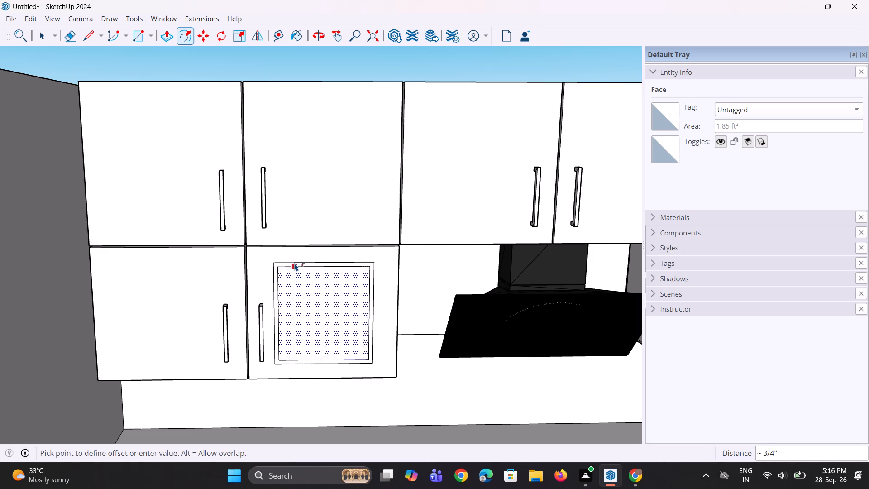
left_click(295, 263)
middle_click_drag(315, 307, 309, 307)
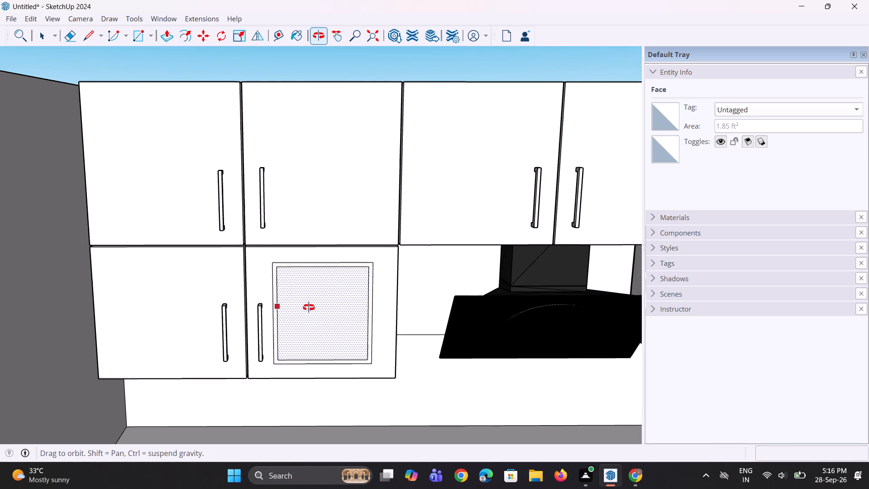
middle_click_drag(309, 307, 308, 307)
key("space")
key("space")
middle_click_drag(325, 275, 310, 283)
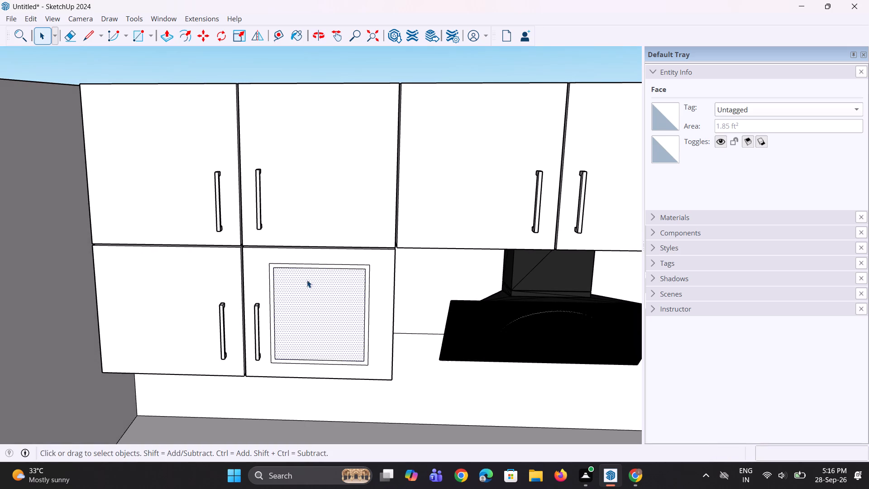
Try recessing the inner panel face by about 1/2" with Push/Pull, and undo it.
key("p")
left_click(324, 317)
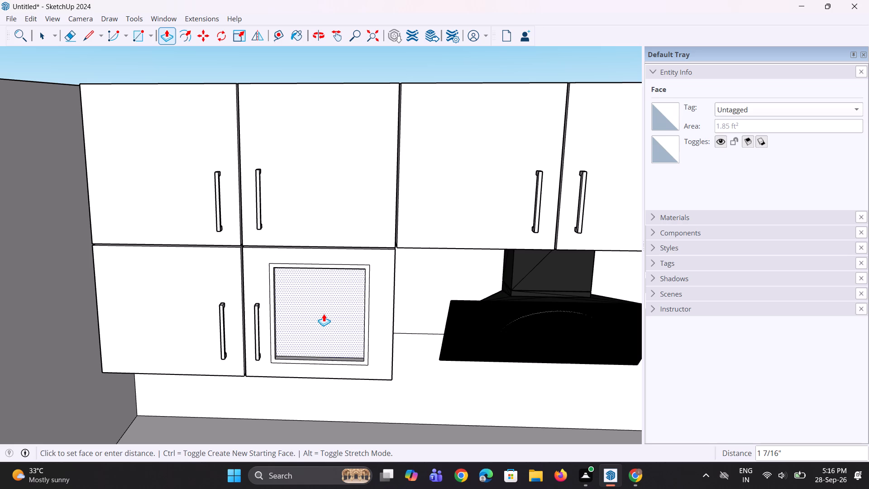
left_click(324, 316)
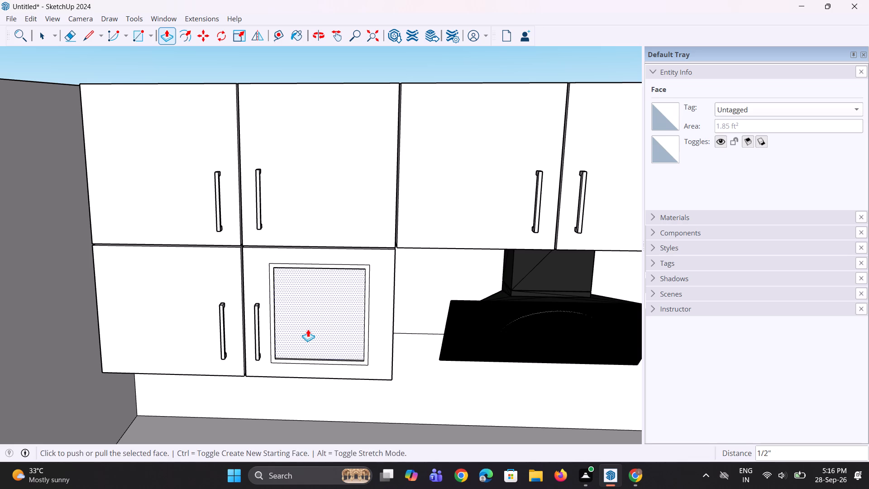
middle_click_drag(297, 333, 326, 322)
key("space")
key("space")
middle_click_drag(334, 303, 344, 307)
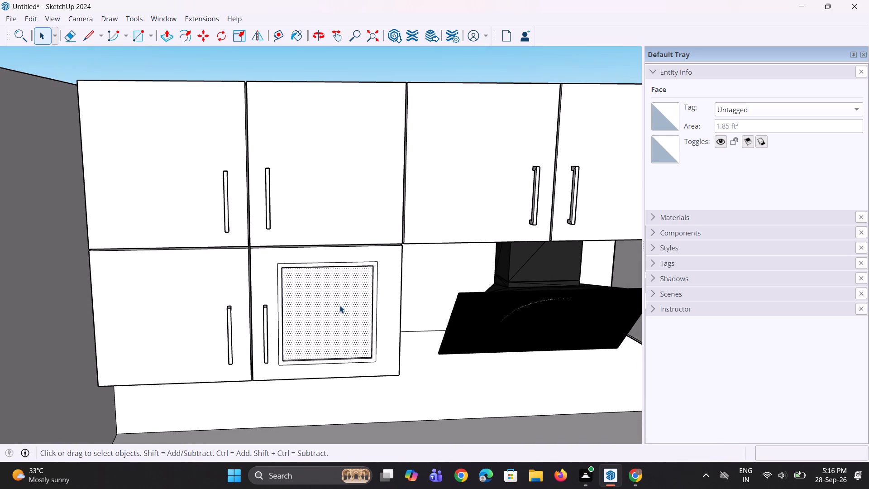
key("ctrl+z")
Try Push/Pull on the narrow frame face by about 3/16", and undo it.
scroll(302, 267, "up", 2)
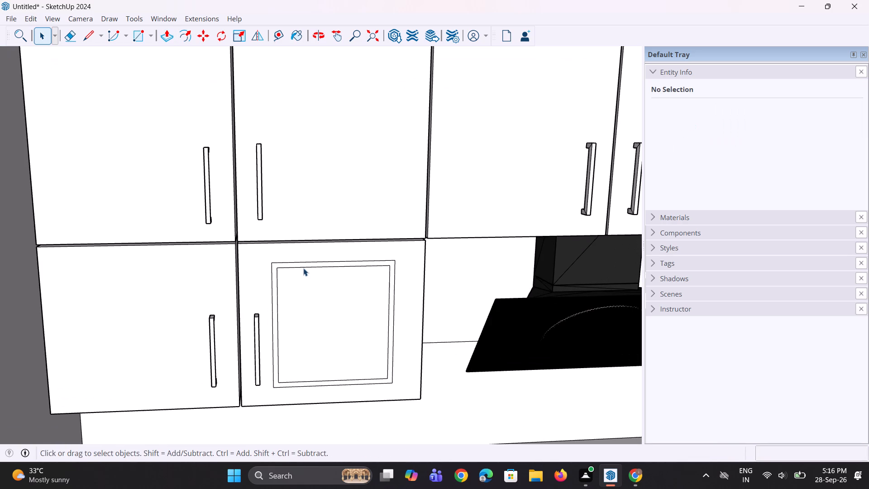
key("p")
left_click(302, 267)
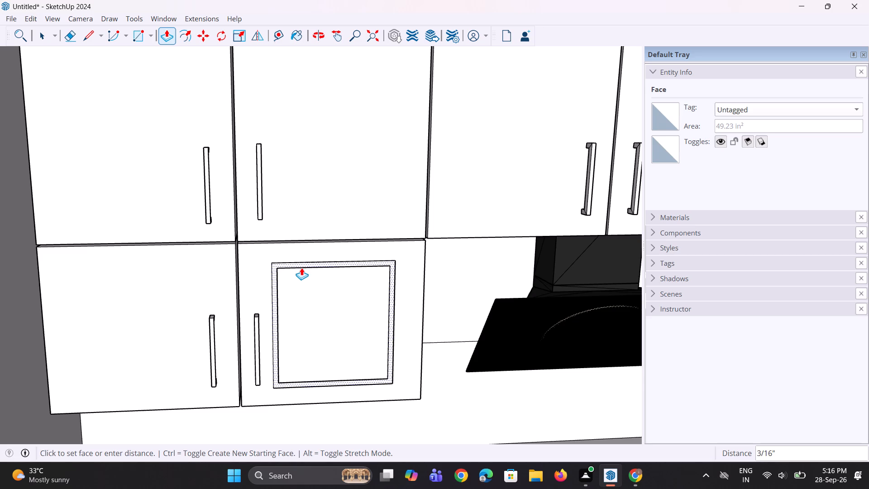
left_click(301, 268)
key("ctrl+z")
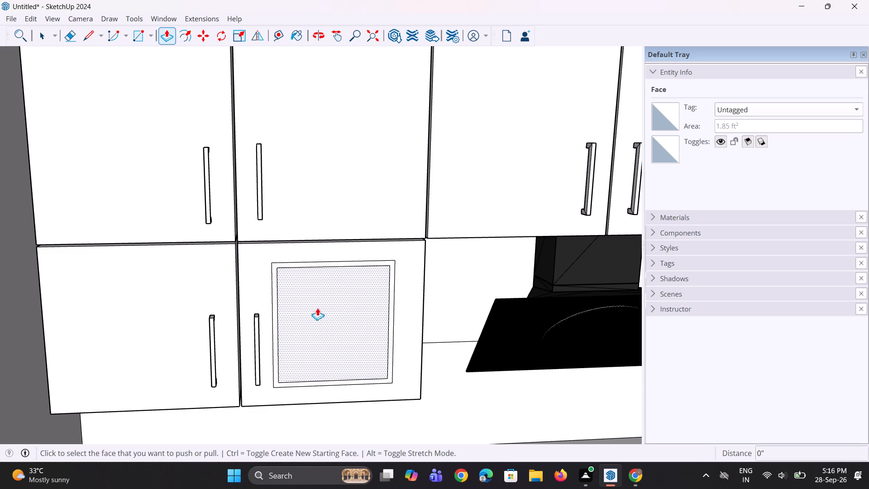
Copy the inner panel face about 6' 7 3/8" across onto the lower wall cabinet door right of the chimney.
key("space")
key("m")
scroll(319, 324, "down", 4)
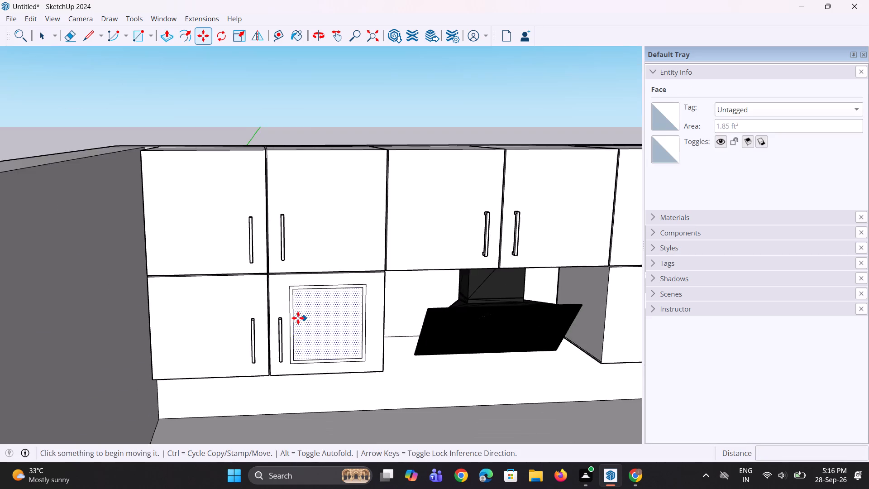
scroll(298, 318, "down", 3)
key("space")
key("space")
left_click(321, 323)
key("m")
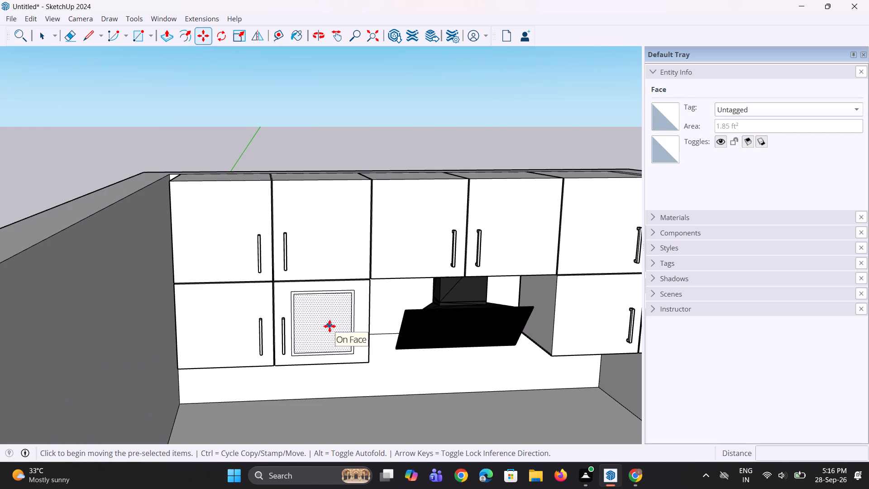
left_click(351, 348)
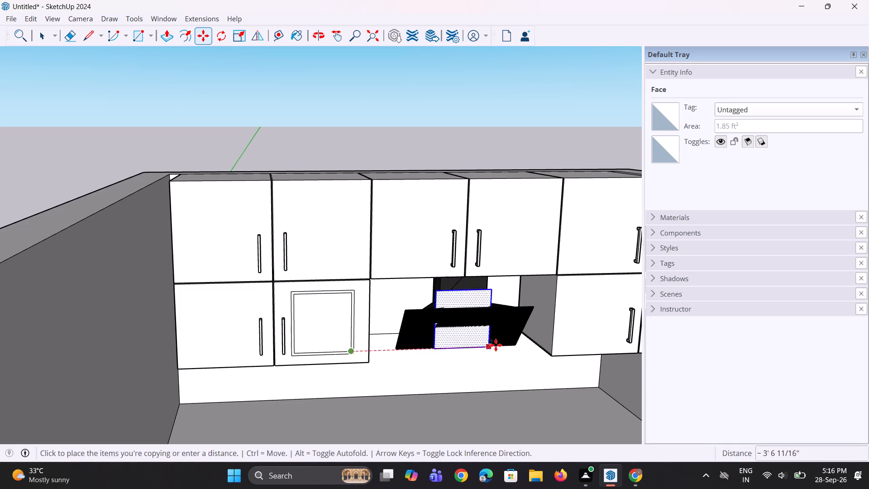
left_click(622, 336)
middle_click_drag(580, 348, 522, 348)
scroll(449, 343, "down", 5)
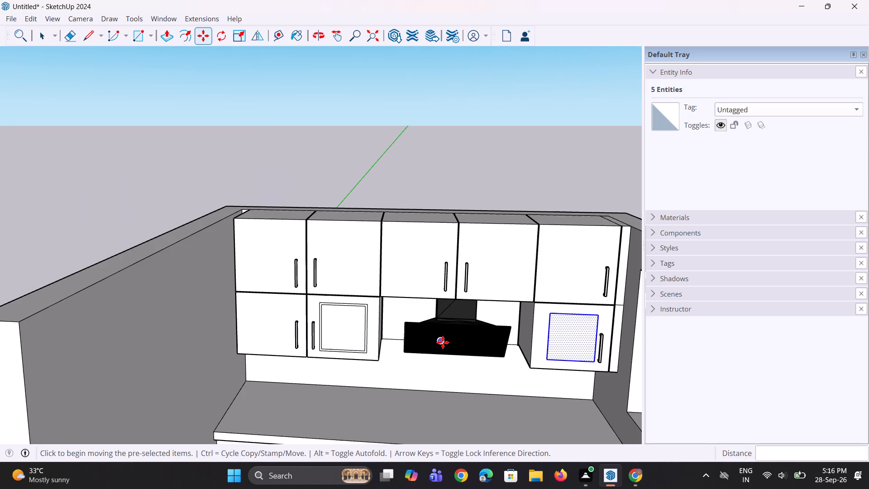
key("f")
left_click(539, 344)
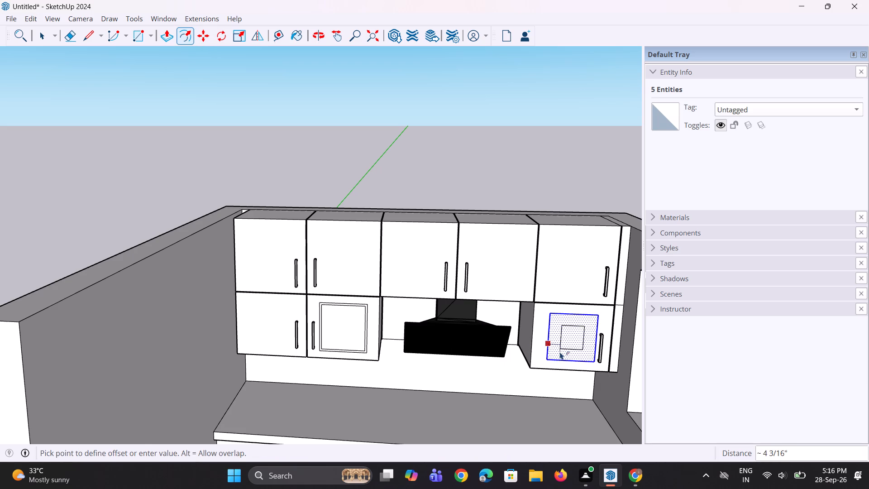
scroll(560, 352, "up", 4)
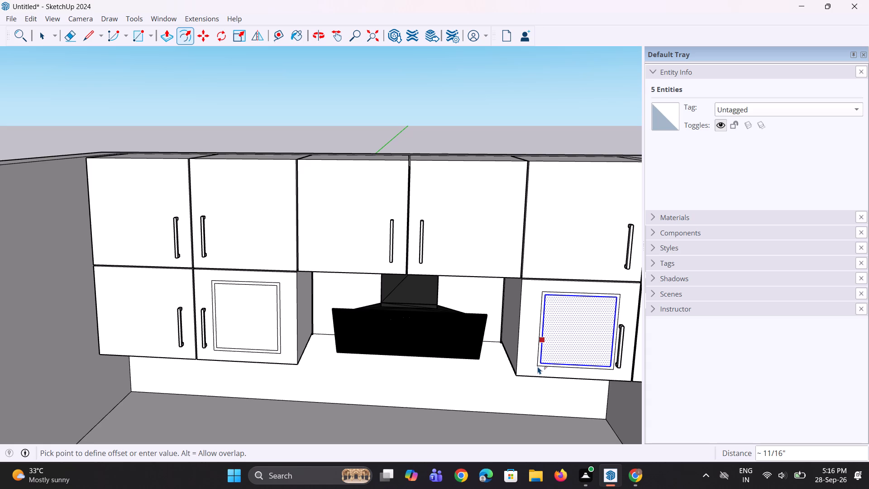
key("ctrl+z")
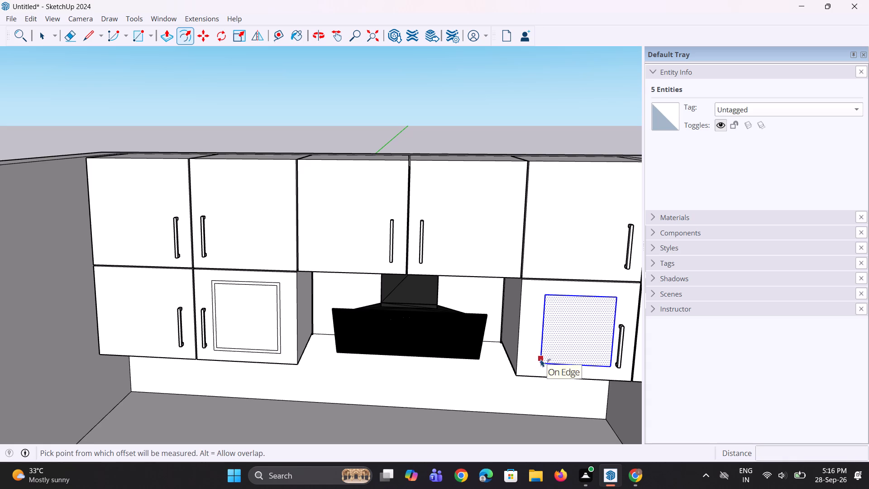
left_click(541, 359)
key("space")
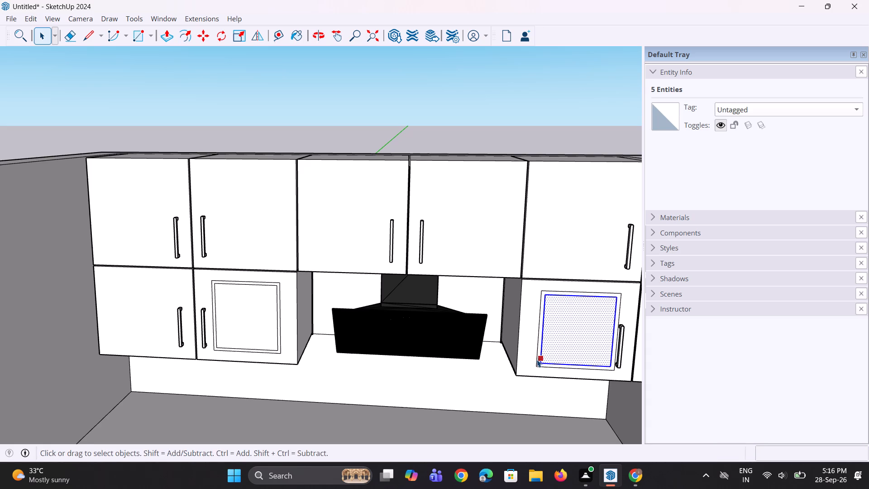
Move the copied panel about 1 1/4" along the red axis, away from the door handle.
key("m")
left_click(539, 359)
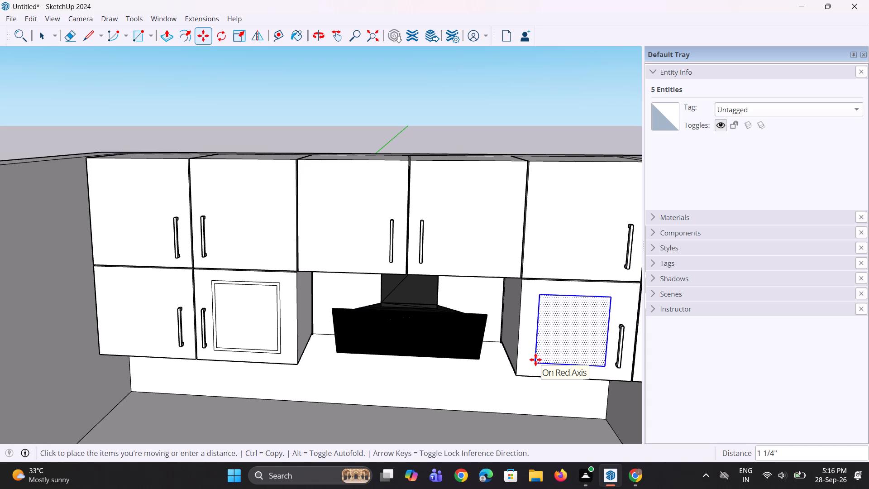
left_click(535, 360)
Offset the copied panel's outline outward by about 1" to form a matching frame.
key("f")
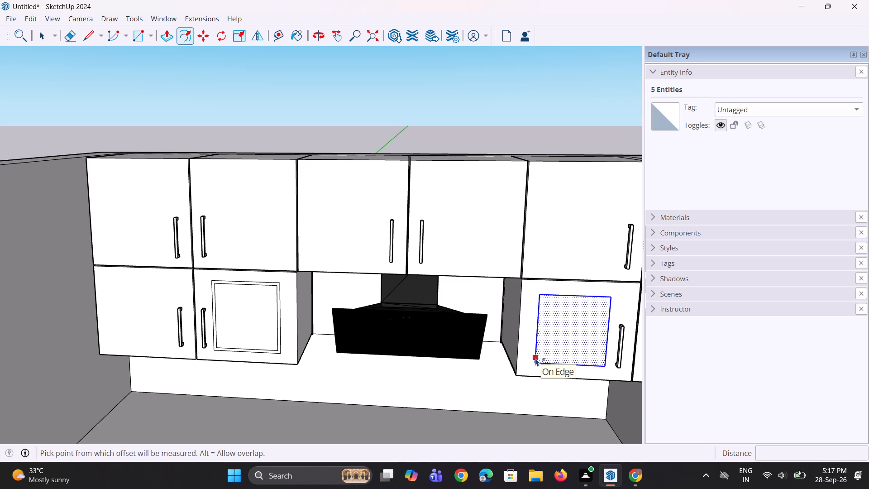
left_click(535, 358)
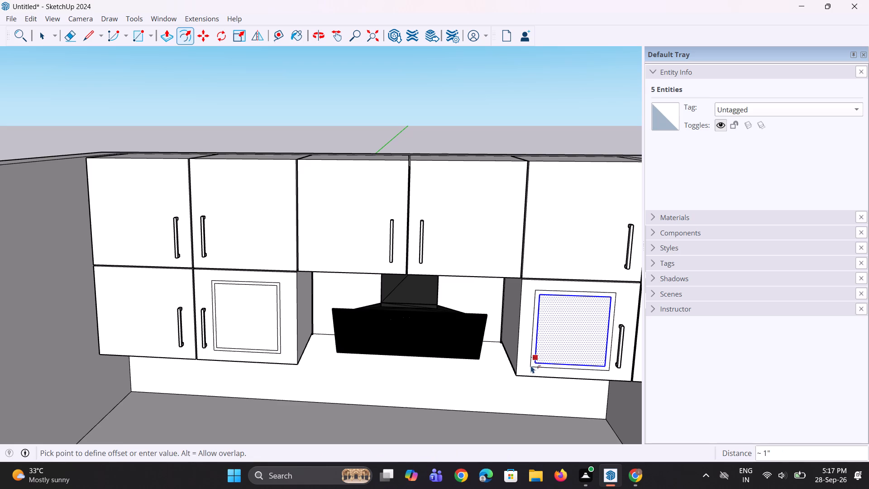
left_click(531, 365)
key("space")
Pull the frame on the door left of the chimney outward by about 5/8".
key("p")
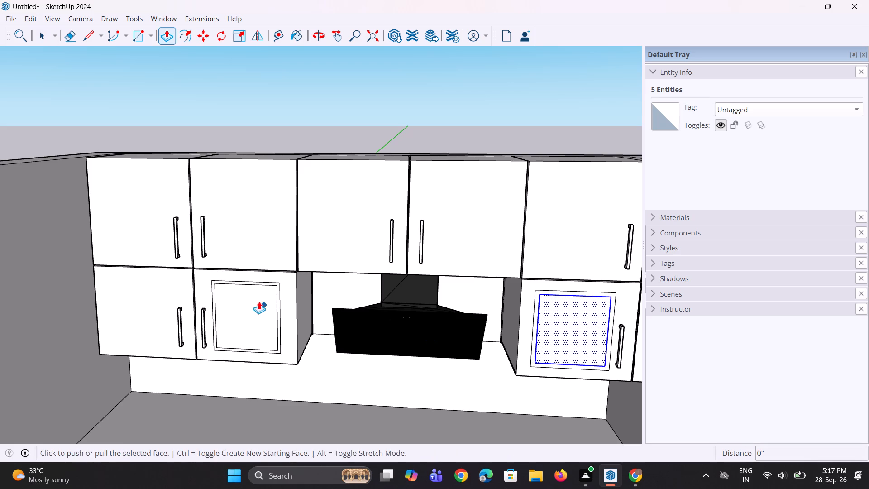
scroll(266, 289, "up", 16)
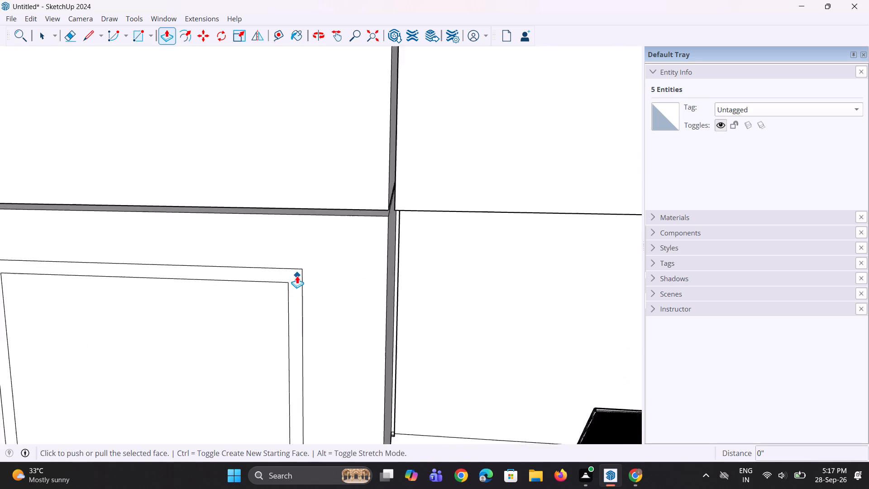
key("space")
key("space")
left_click(292, 282)
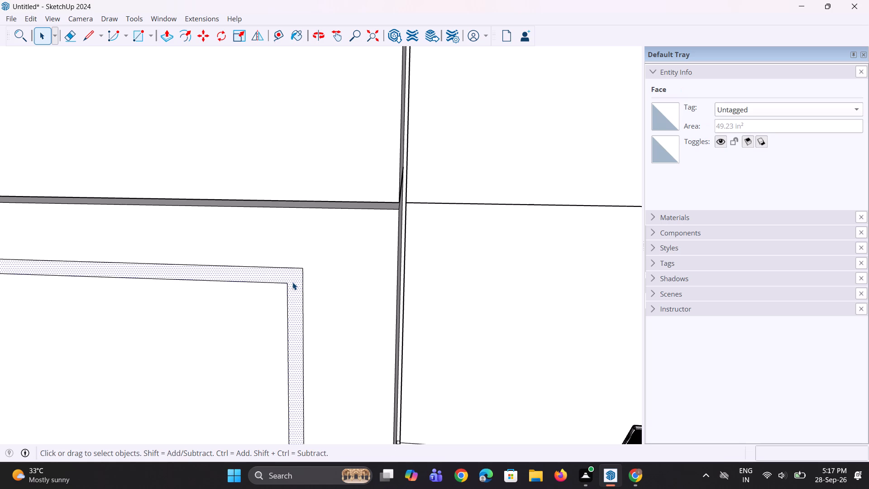
key("p")
left_click(292, 283)
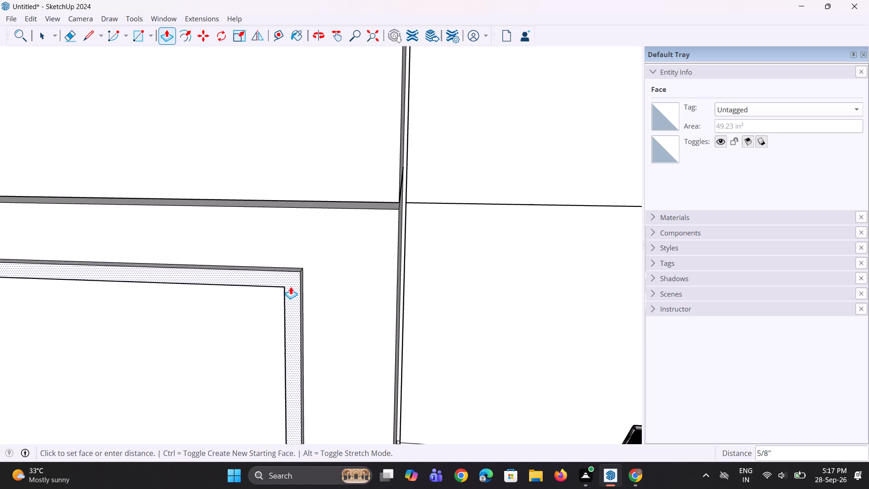
left_click(291, 287)
scroll(280, 258, "down", 9)
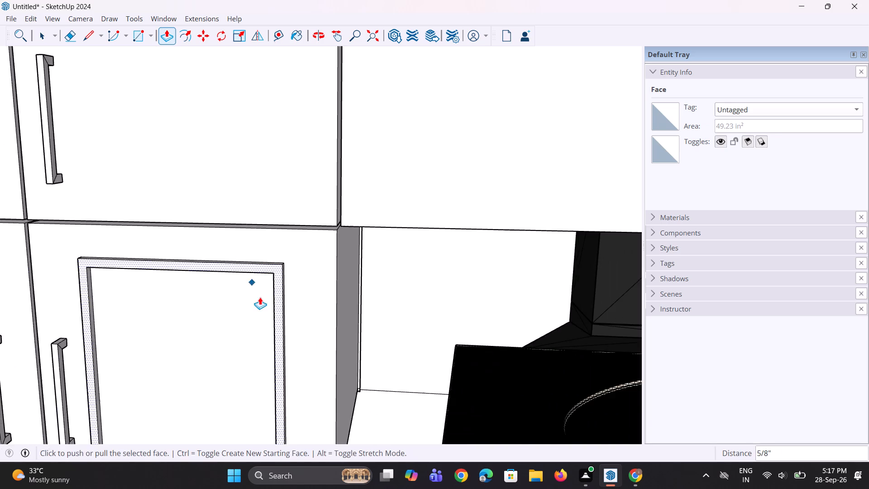
Pull the frame on the lower wall cabinet door right of the chimney outward by about 11/16".
scroll(246, 304, "down", 9)
middle_click_drag(204, 313, 217, 302)
scroll(205, 310, "down", 4)
key("space")
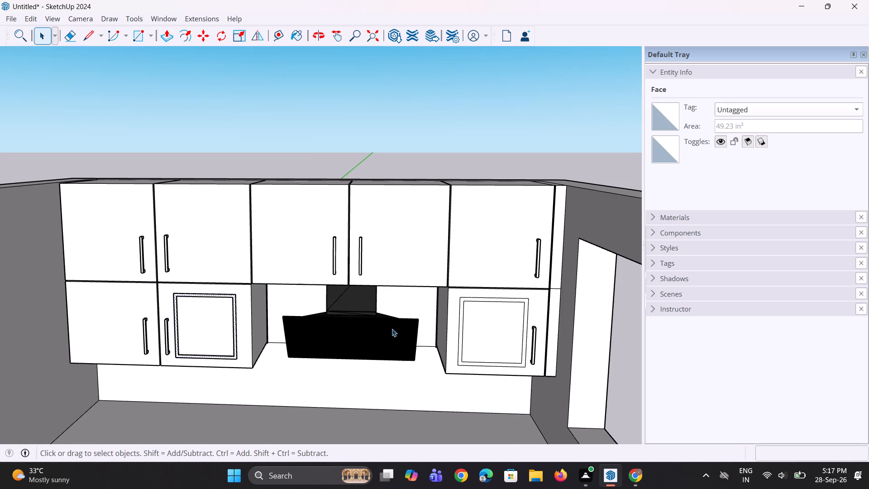
key("space")
key("space")
scroll(444, 313, "up", 6)
key("p")
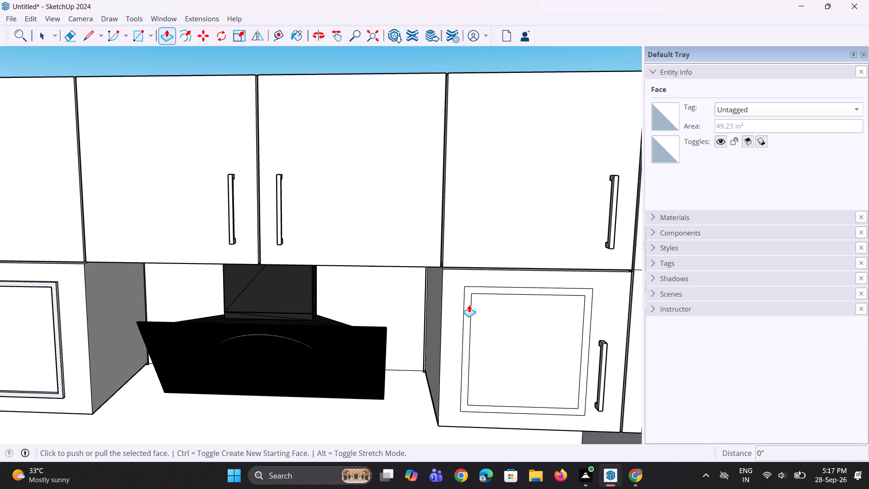
key("space")
left_click(467, 310)
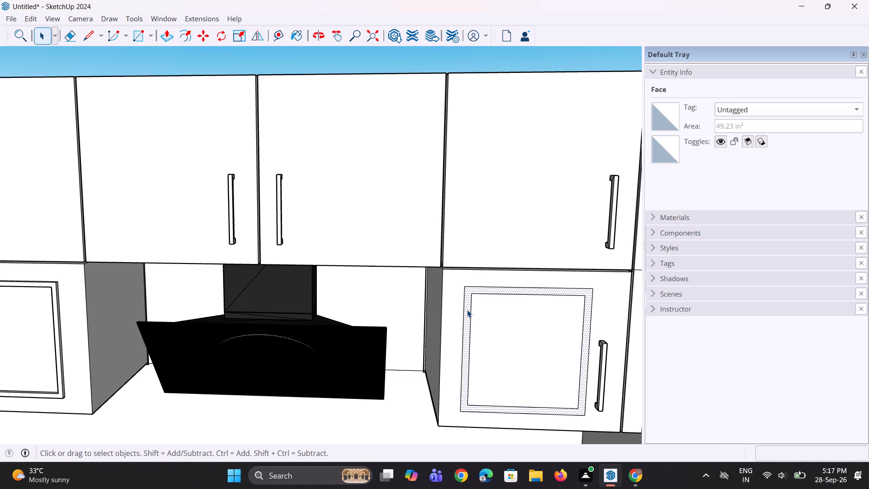
key("p")
left_click(467, 310)
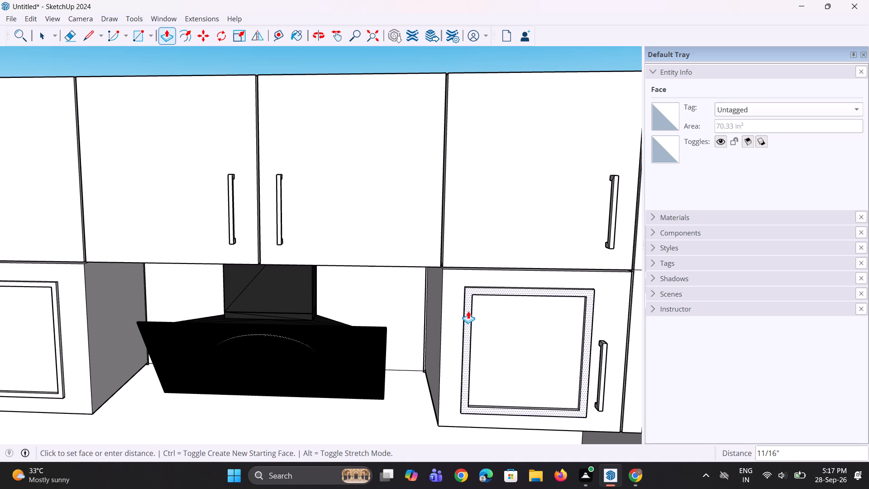
left_click(468, 311)
middle_click_drag(395, 343, 407, 342)
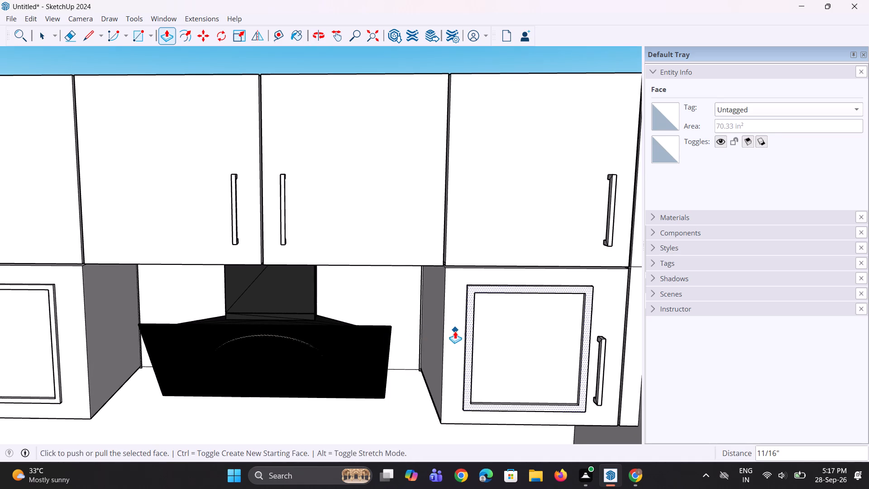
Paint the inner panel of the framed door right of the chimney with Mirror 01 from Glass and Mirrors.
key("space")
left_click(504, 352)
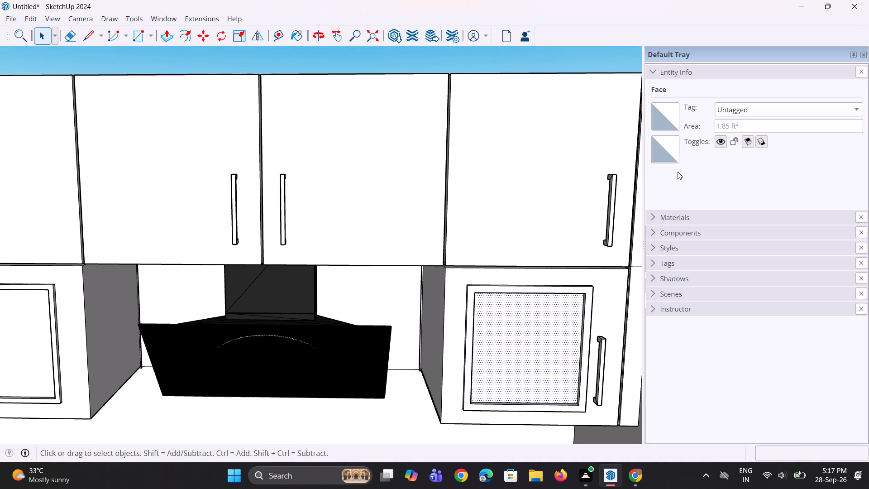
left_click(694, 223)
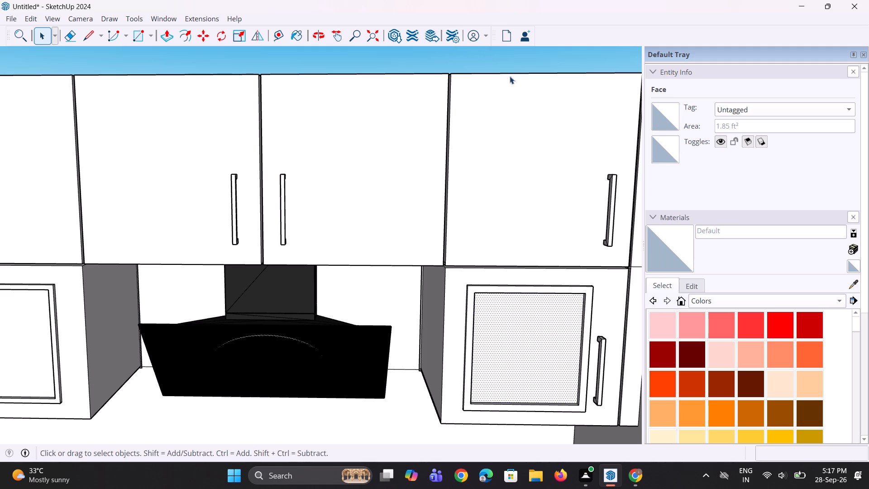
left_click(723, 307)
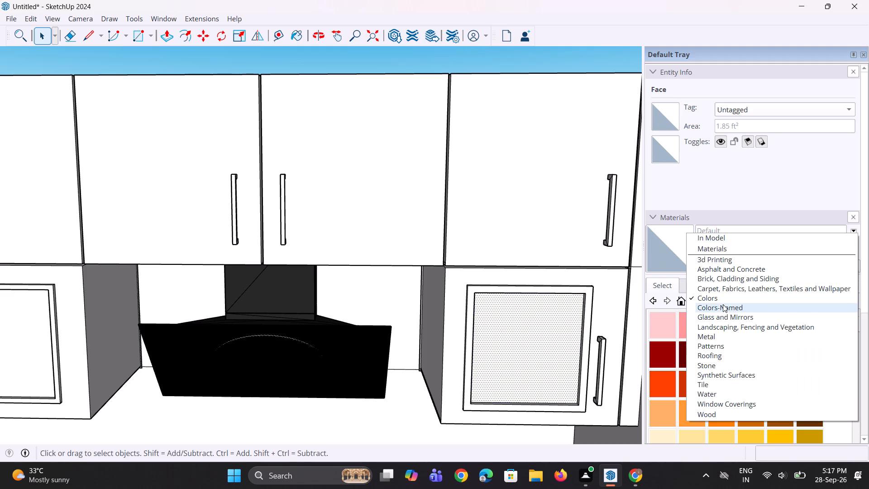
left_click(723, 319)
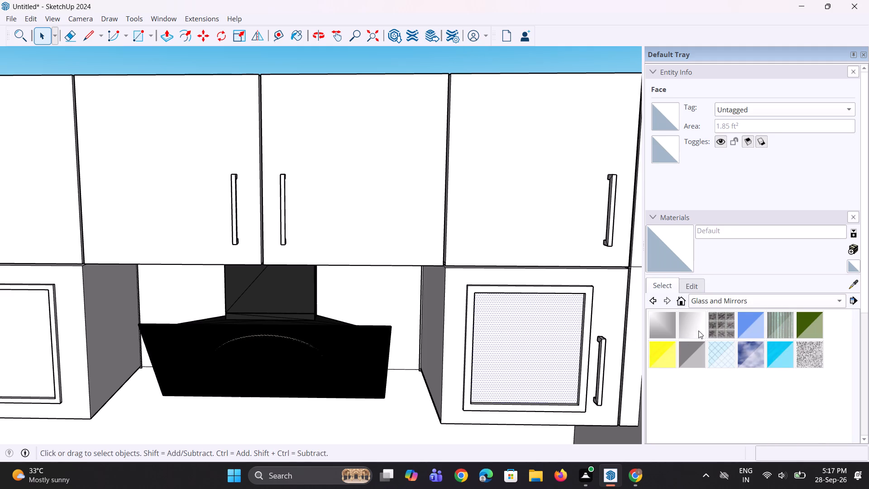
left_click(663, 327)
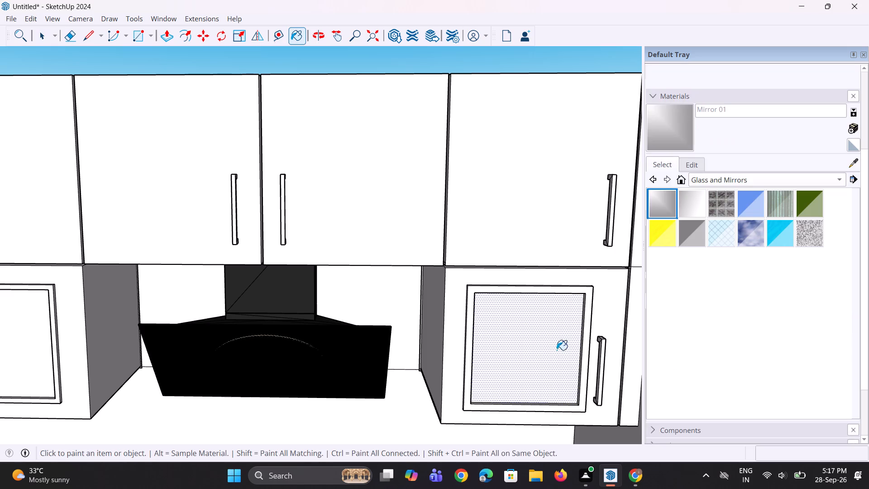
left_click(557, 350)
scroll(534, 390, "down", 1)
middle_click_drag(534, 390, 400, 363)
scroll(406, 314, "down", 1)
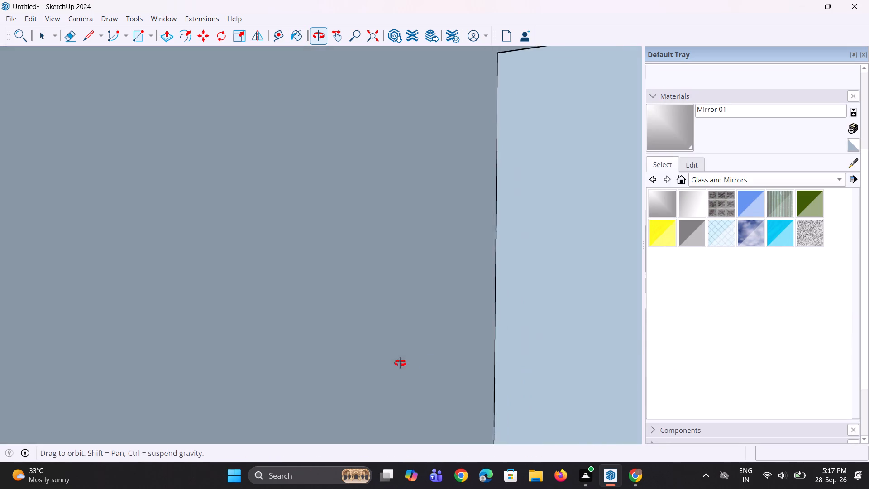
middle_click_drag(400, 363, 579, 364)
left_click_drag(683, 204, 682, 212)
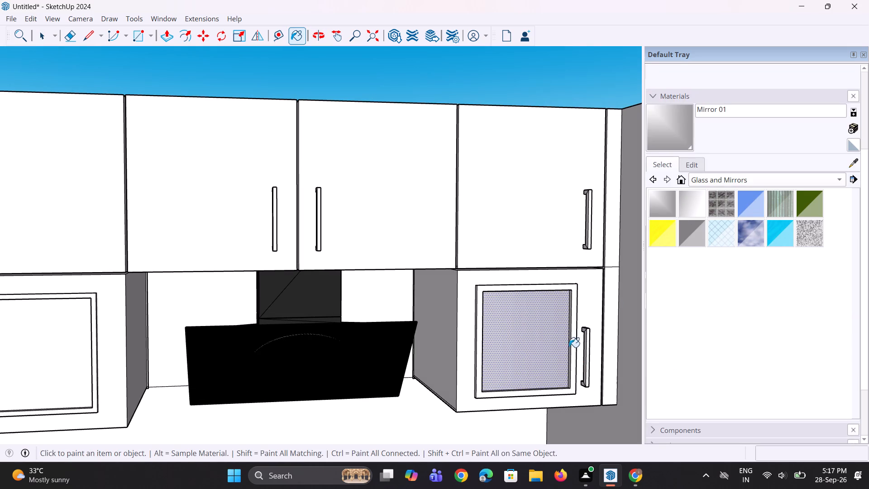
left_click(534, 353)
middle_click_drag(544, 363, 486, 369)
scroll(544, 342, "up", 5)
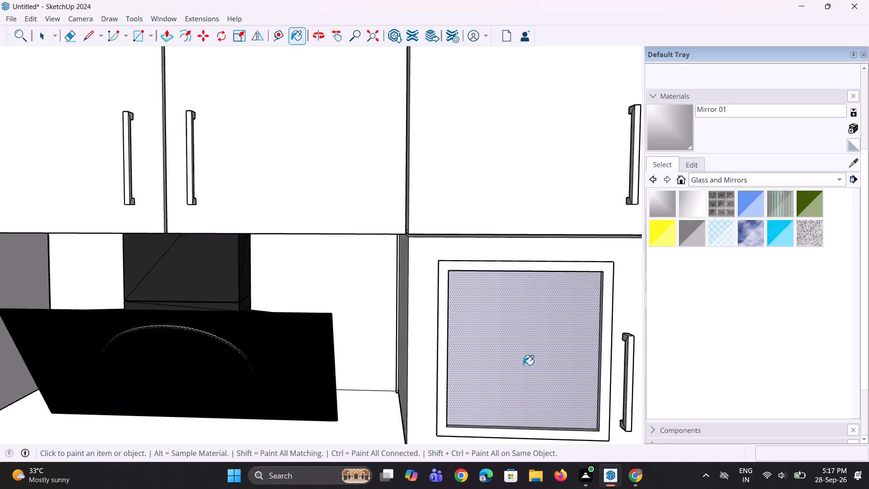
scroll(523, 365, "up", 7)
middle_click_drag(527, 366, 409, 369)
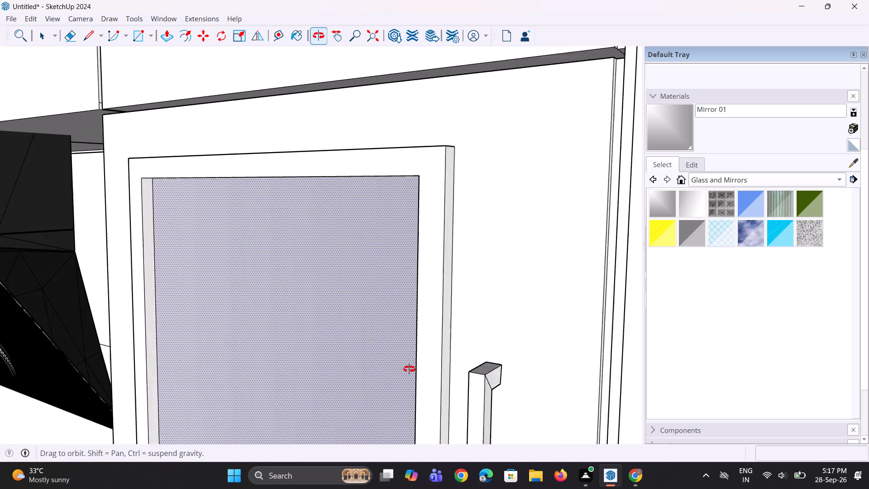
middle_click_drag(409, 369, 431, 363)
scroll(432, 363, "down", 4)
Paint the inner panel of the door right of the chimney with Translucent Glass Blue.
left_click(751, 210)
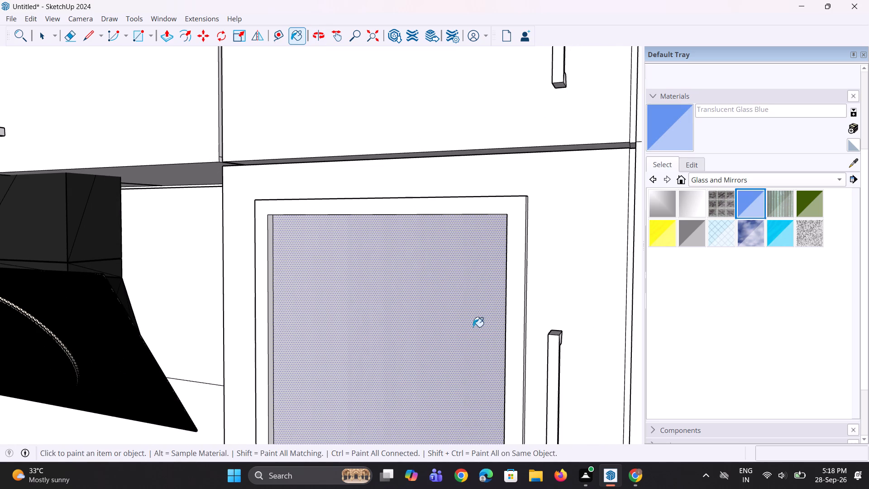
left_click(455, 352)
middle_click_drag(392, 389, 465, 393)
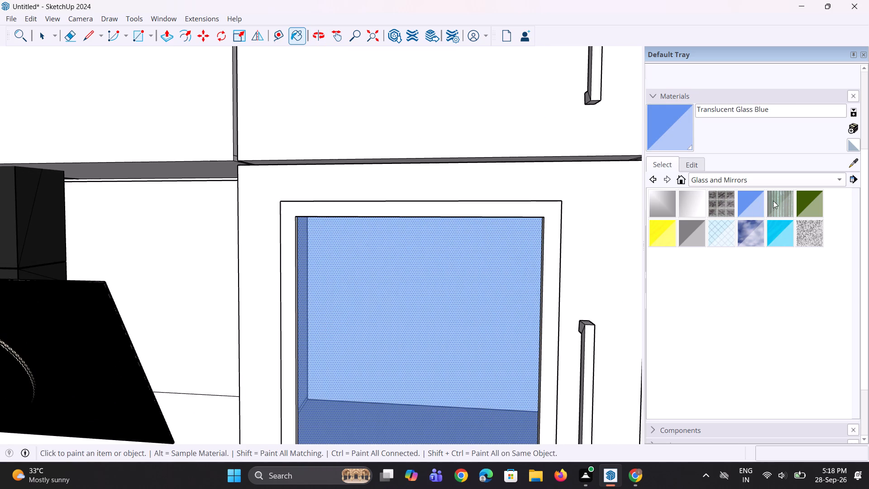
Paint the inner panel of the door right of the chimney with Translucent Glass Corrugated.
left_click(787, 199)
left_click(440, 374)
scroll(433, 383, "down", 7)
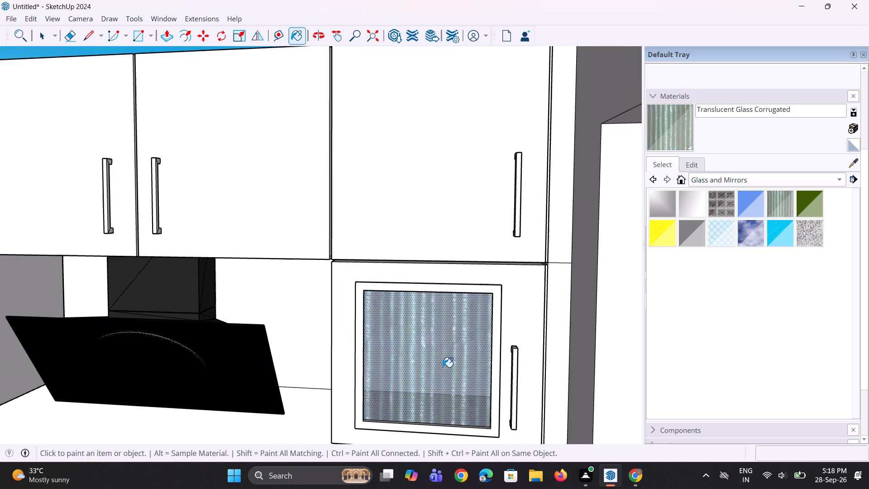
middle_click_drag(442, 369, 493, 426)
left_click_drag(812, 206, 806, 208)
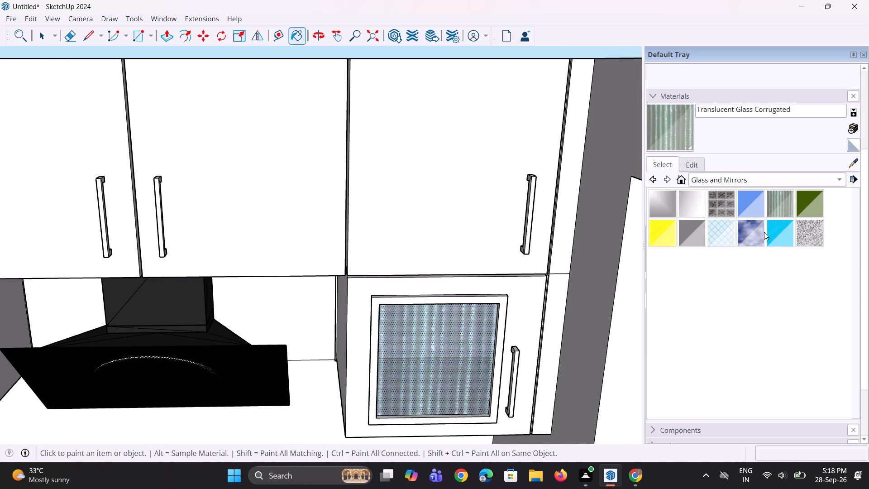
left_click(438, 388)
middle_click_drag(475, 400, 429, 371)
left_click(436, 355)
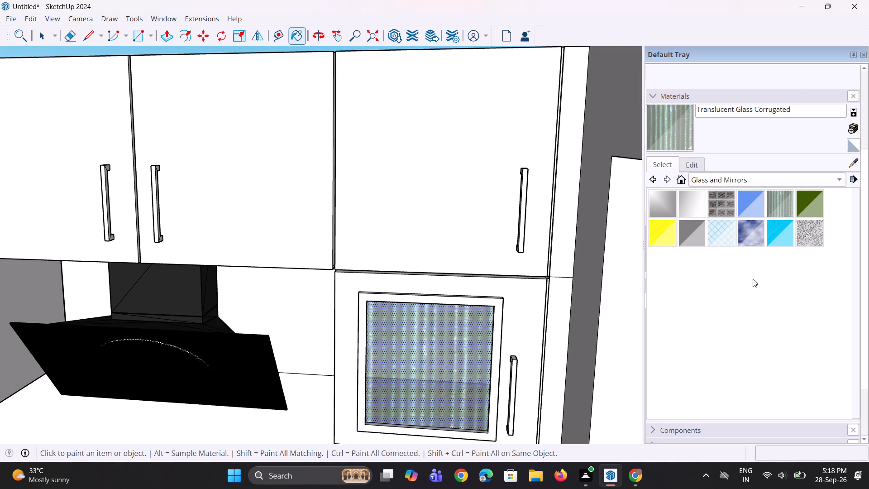
Paint the inner panels of both framed doors beside the chimney with Translucent Glass Dark Green.
left_click(811, 206)
left_click(427, 401)
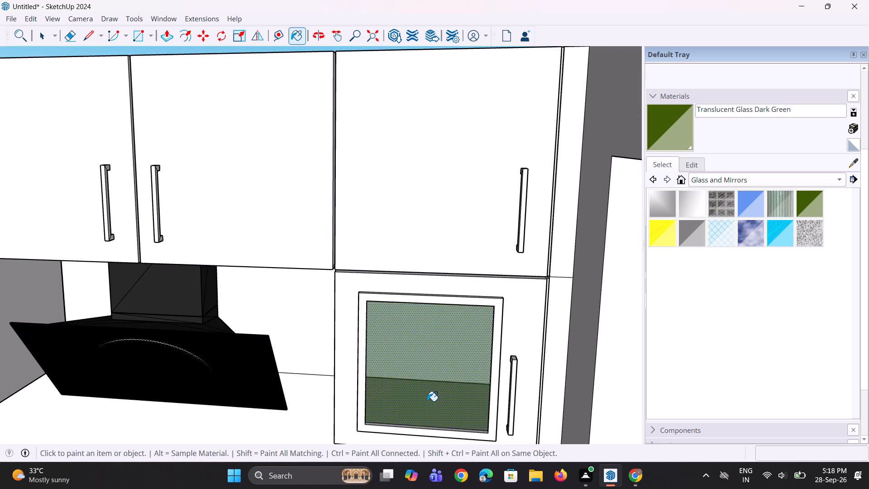
middle_click_drag(443, 393, 484, 347)
scroll(493, 350, "down", 5)
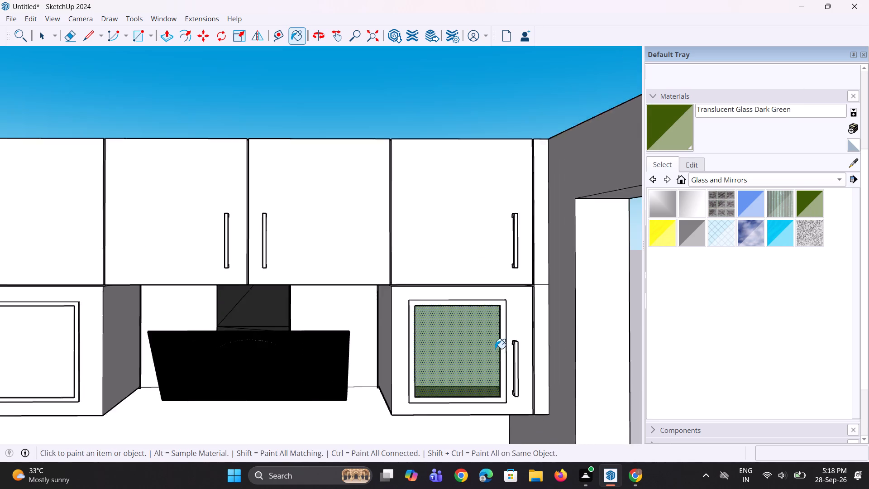
scroll(495, 349, "down", 2)
left_click(154, 360)
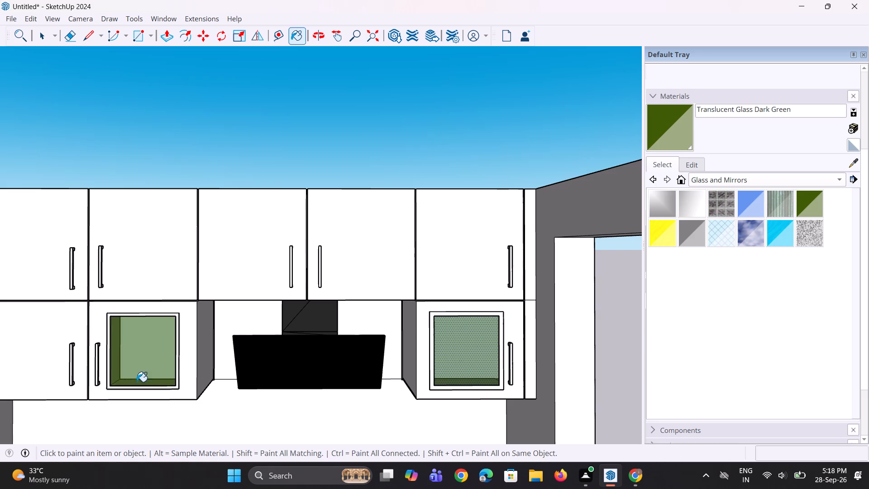
middle_click_drag(144, 382, 226, 393)
scroll(174, 372, "up", 5)
middle_click_drag(187, 381, 128, 402)
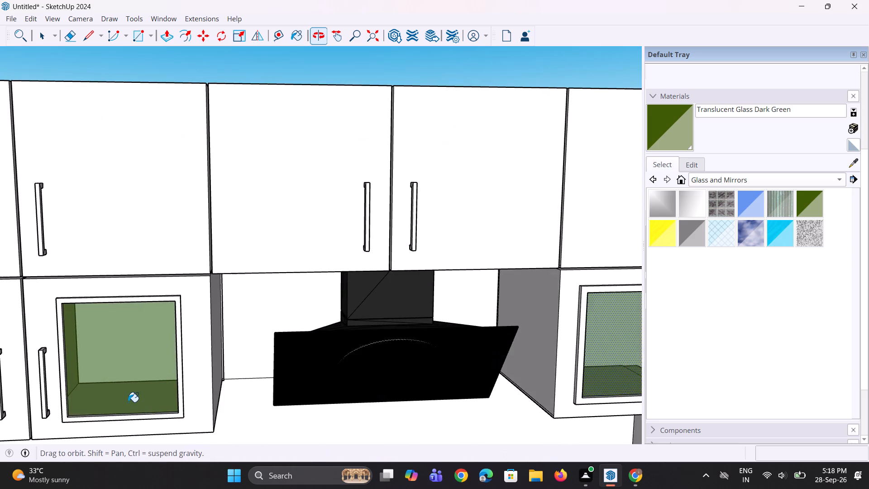
scroll(128, 402, "down", 6)
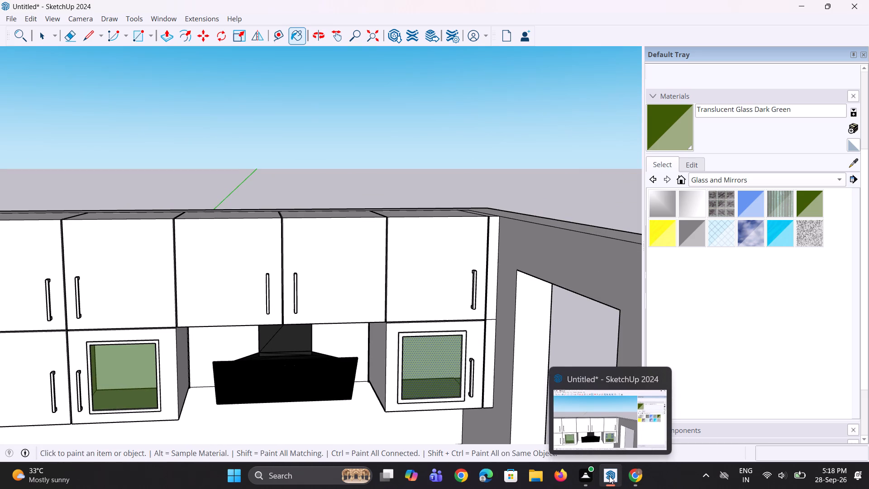
Switch to 3D Warehouse in Chrome and search the models for "kitchen boxes".
left_click(635, 479)
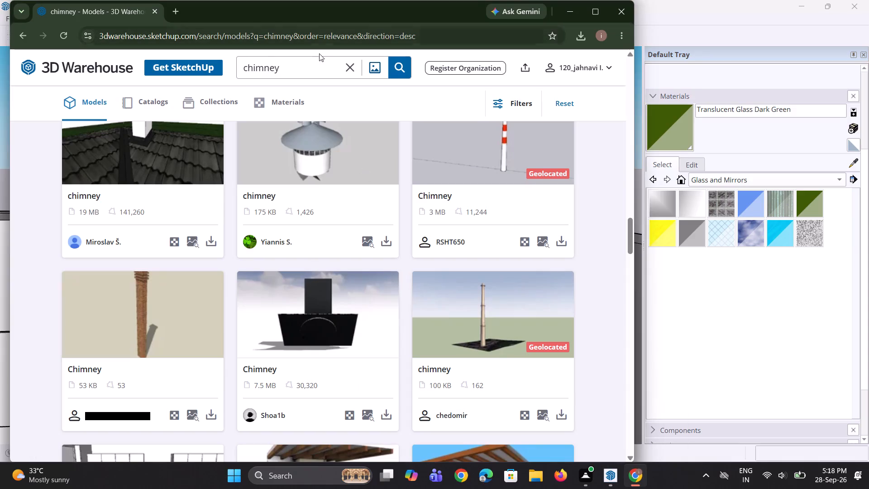
left_click_drag(291, 74, 187, 72)
type("kitchen boxes")
key("Return")
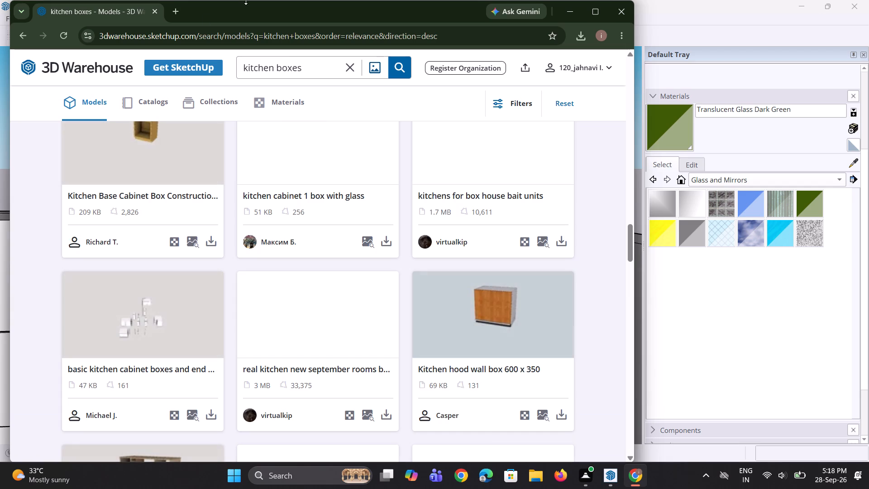
Look through the kitchen boxes models for storage containers that suit the glass-fronted wall cabinets.
scroll(363, 283, "up", 6)
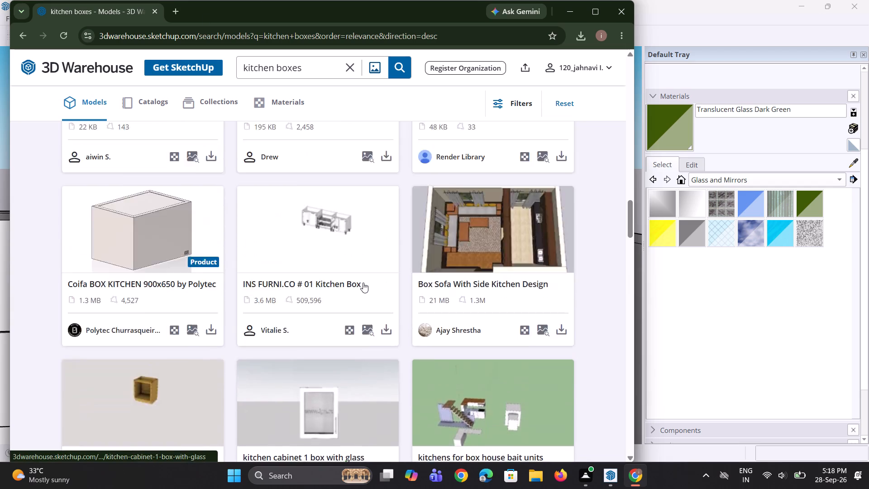
scroll(363, 281, "up", 10)
scroll(363, 280, "down", 3)
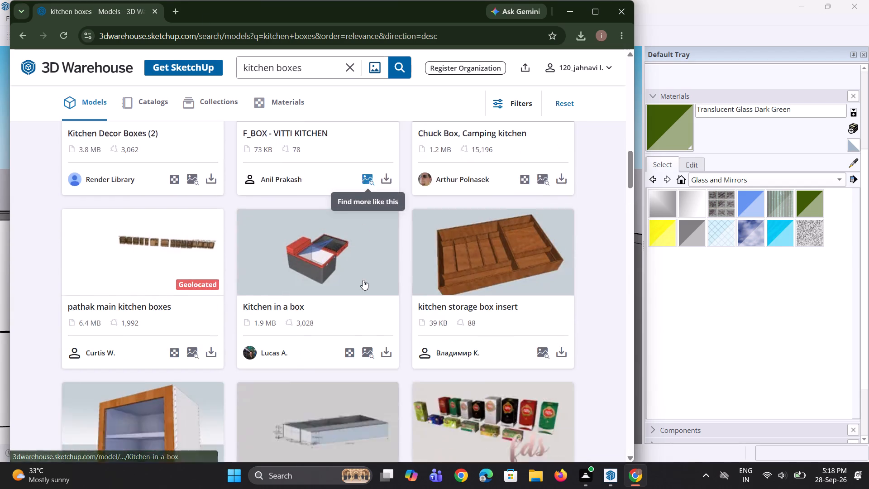
scroll(365, 280, "down", 3)
scroll(366, 280, "up", 2)
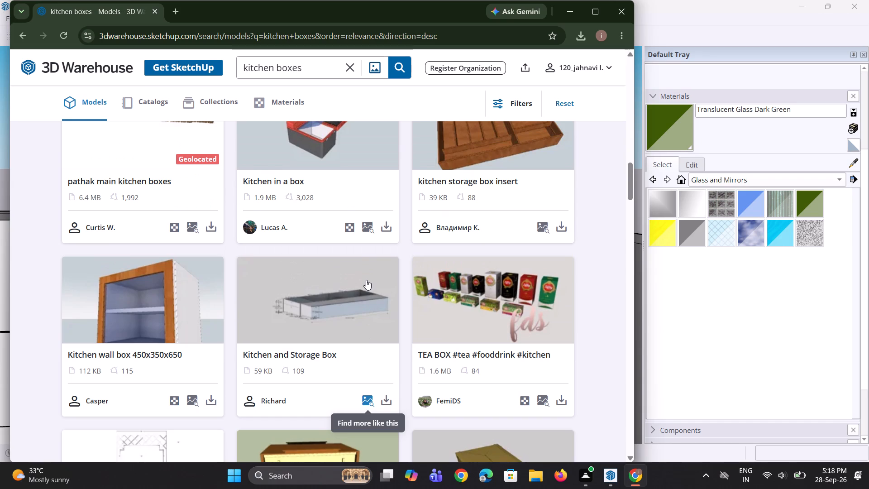
scroll(366, 280, "up", 6)
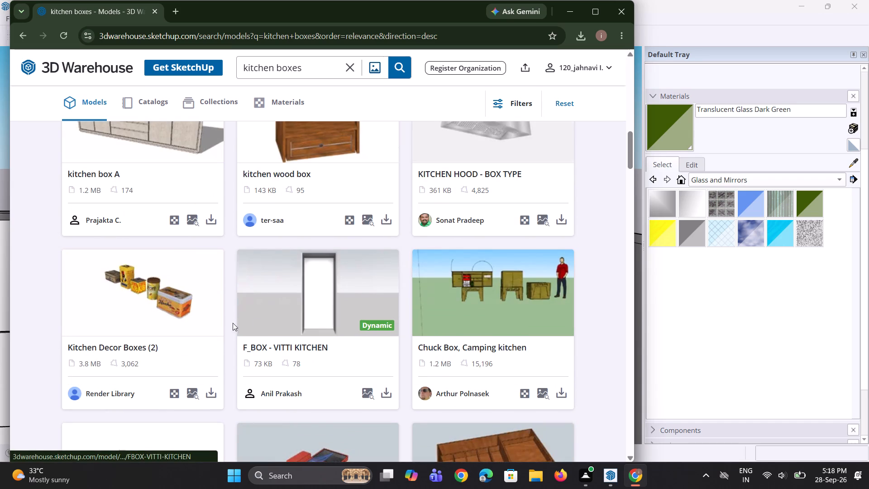
scroll(246, 295, "up", 4)
scroll(246, 284, "down", 1)
scroll(247, 282, "up", 2)
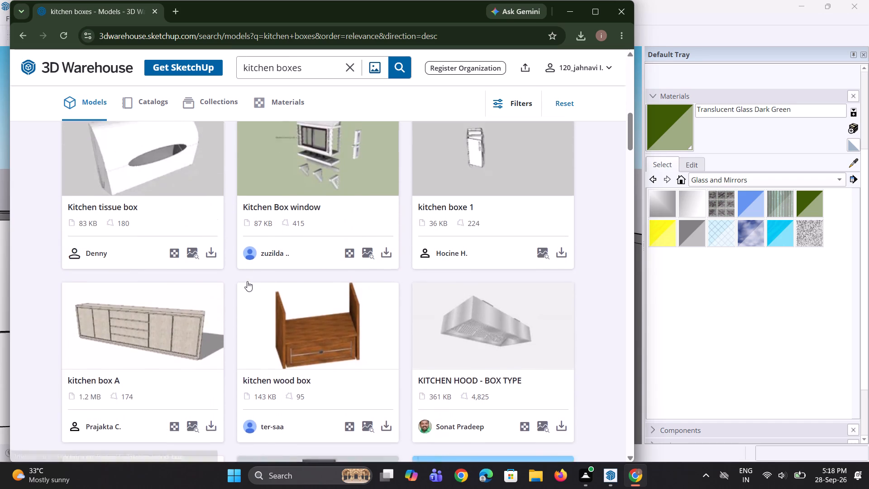
scroll(247, 281, "up", 7)
scroll(247, 281, "down", 3)
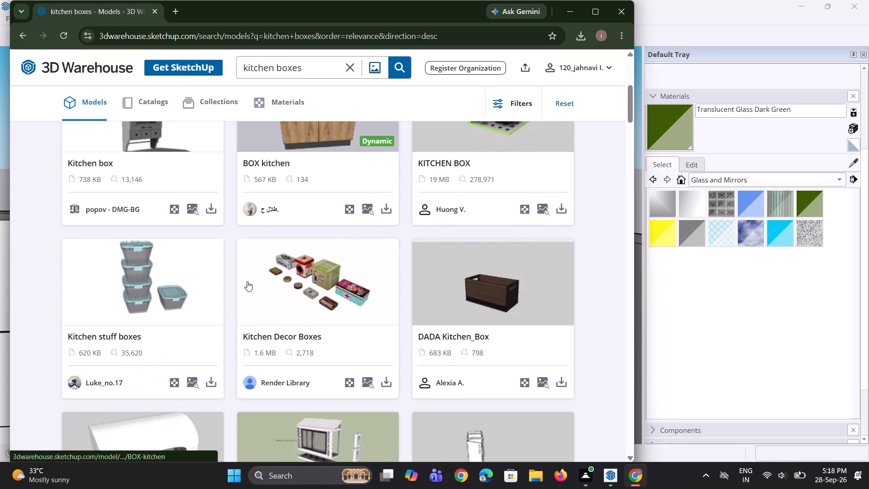
scroll(287, 314, "down", 3)
scroll(294, 310, "up", 6)
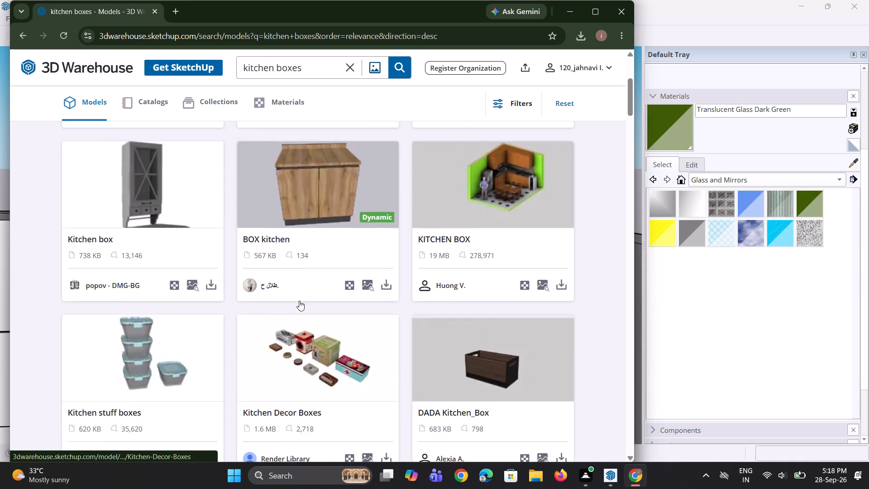
scroll(299, 301, "up", 1)
scroll(299, 301, "down", 3)
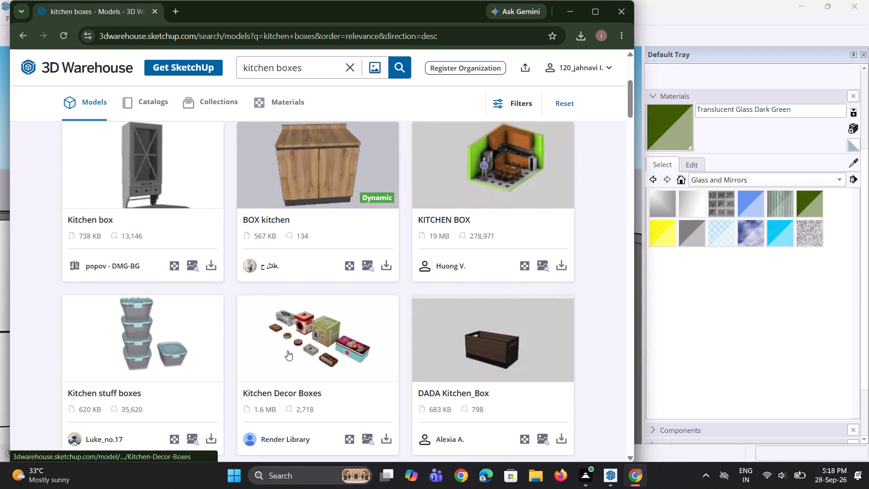
Download the Kitchen stuff boxes model as a SketchUp file.
left_click(212, 437)
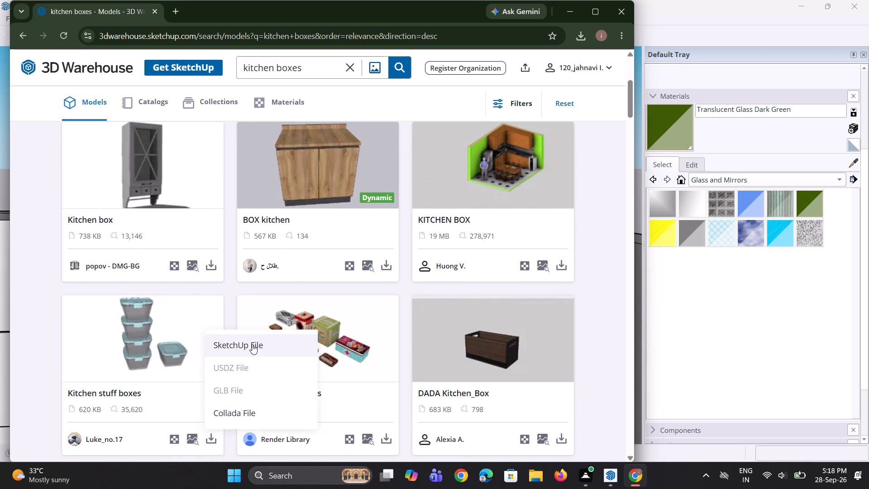
left_click(252, 344)
scroll(342, 314, "down", 3)
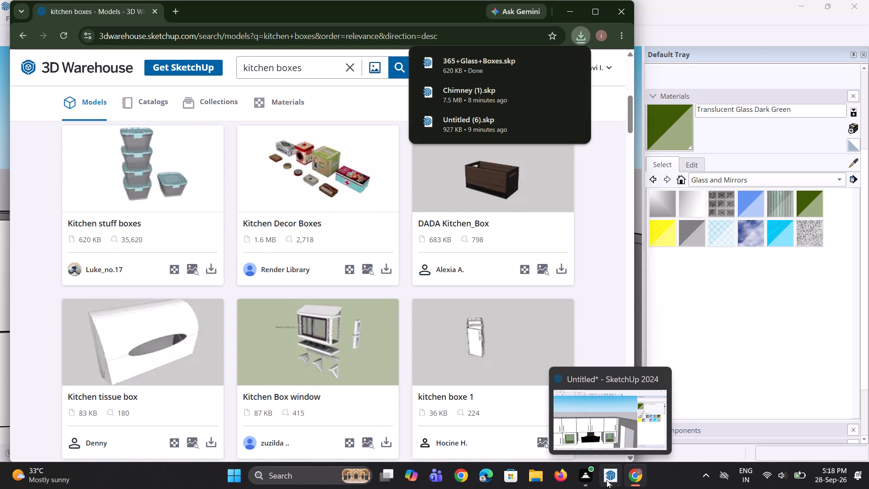
Switch back to the kitchen model in SketchUp.
left_click(606, 480)
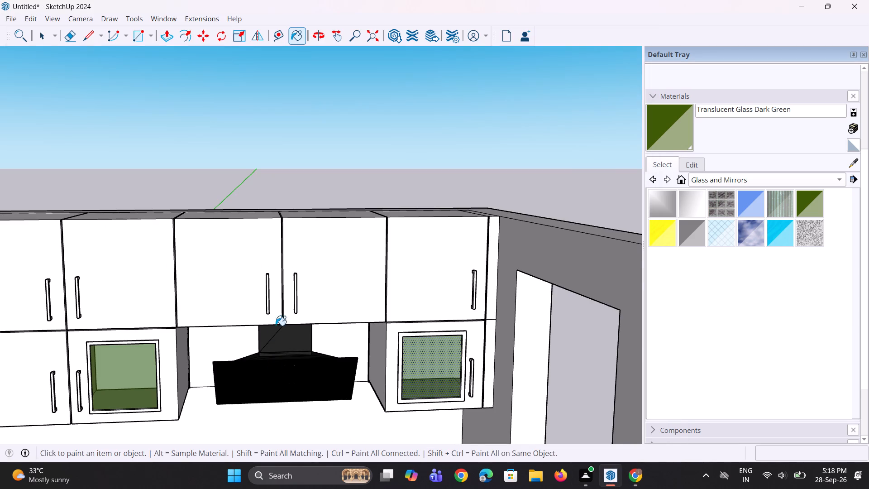
scroll(298, 290, "down", 7)
middle_click_drag(201, 380, 192, 336)
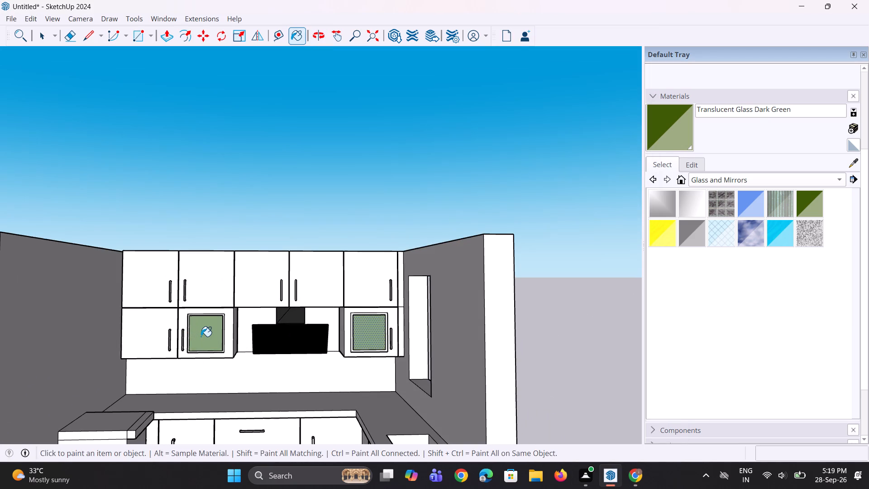
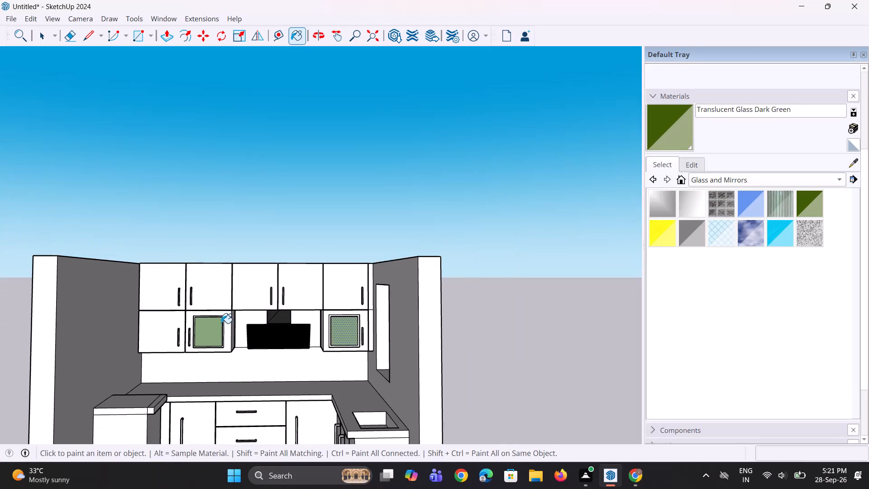
Examine the green-glass wall cabinet beside the chimney and its empty interior.
middle_click_drag(221, 323, 210, 371)
scroll(204, 331, "up", 3)
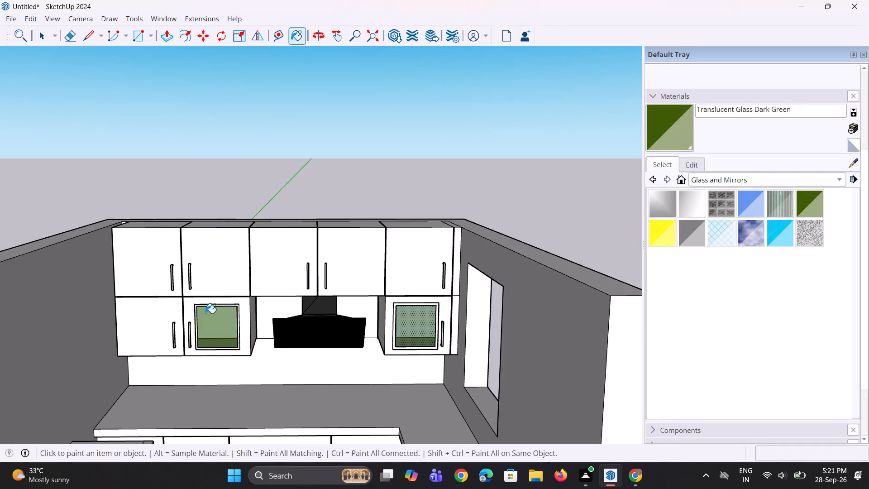
scroll(205, 313, "up", 5)
scroll(233, 318, "down", 4)
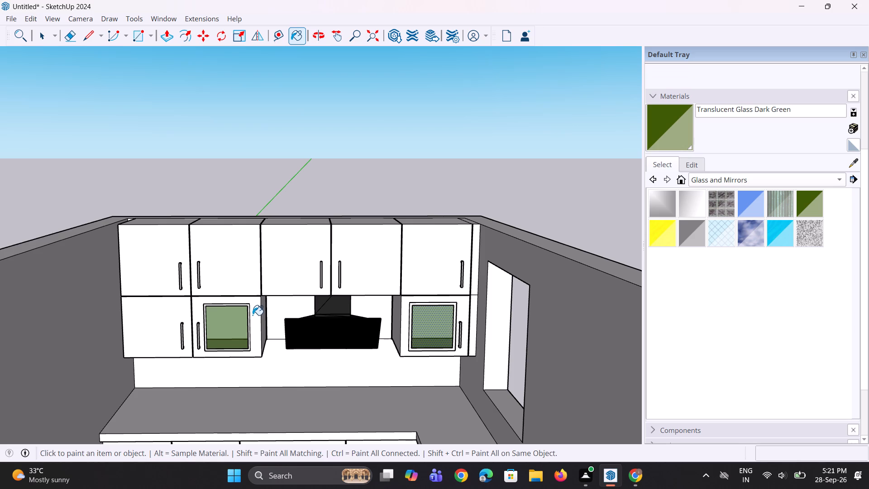
scroll(245, 364, "up", 4)
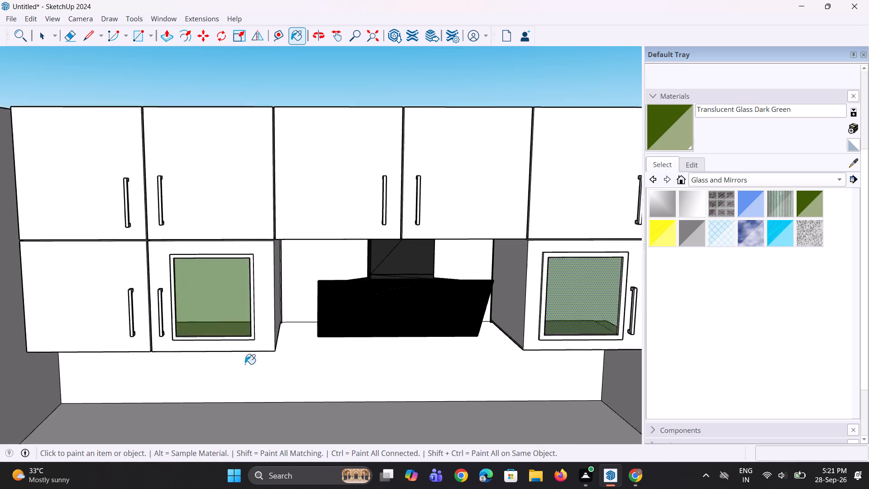
scroll(245, 364, "up", 3)
scroll(238, 325, "up", 2)
middle_click_drag(231, 311, 149, 345)
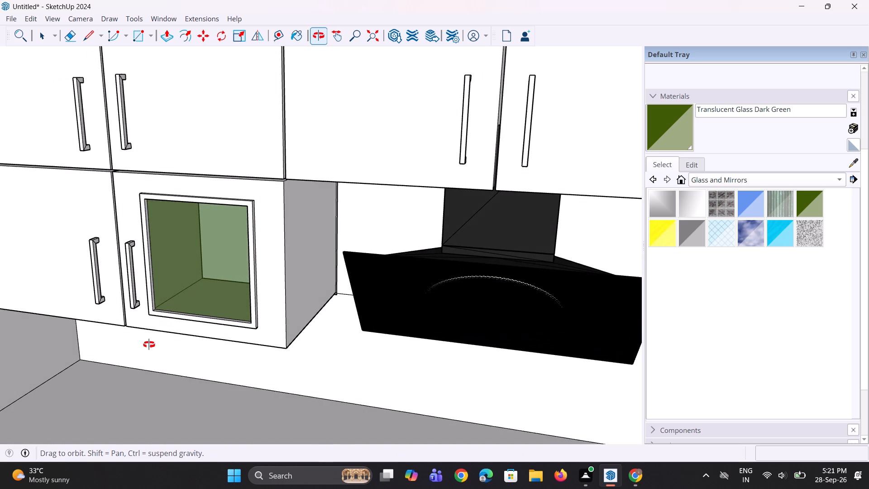
middle_click_drag(149, 345, 148, 345)
middle_click_drag(192, 324, 251, 284)
scroll(267, 310, "down", 3)
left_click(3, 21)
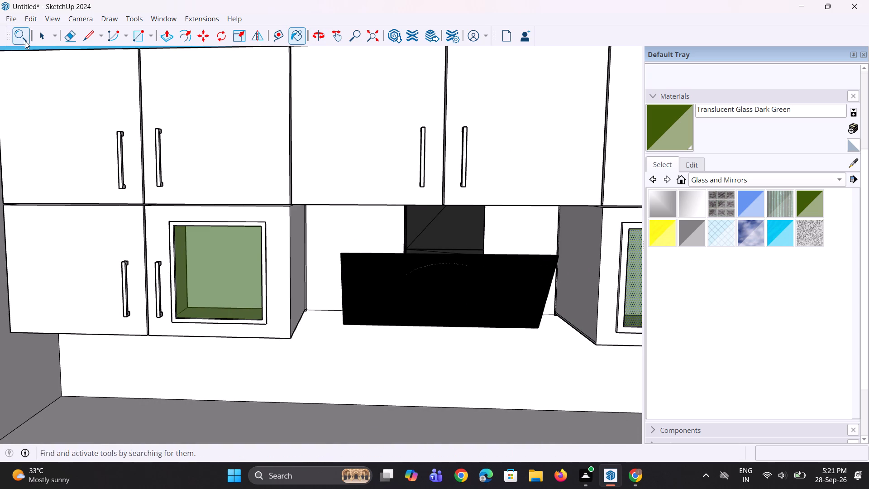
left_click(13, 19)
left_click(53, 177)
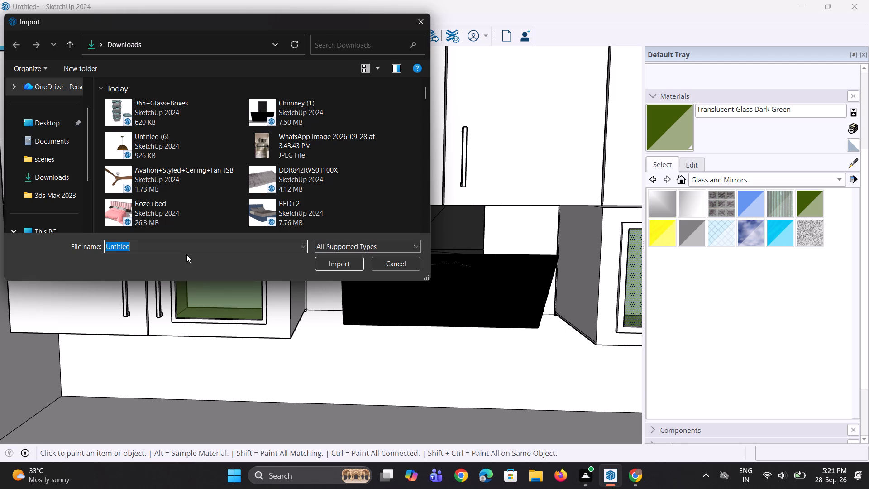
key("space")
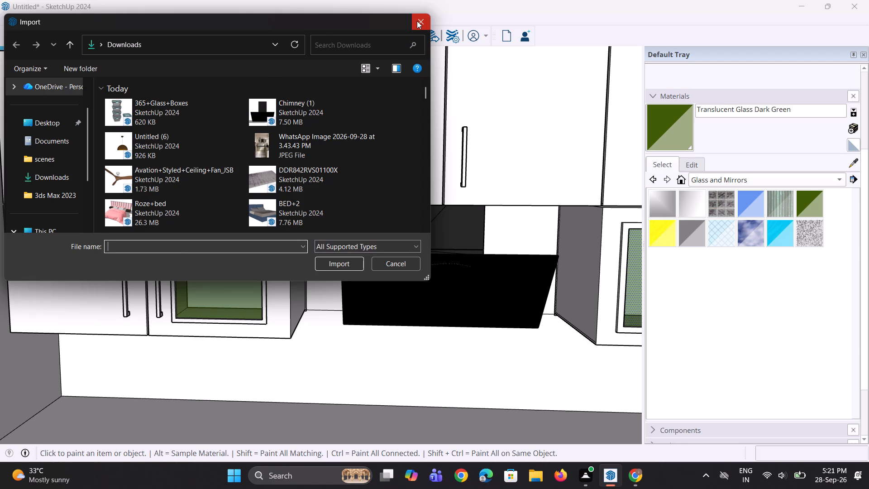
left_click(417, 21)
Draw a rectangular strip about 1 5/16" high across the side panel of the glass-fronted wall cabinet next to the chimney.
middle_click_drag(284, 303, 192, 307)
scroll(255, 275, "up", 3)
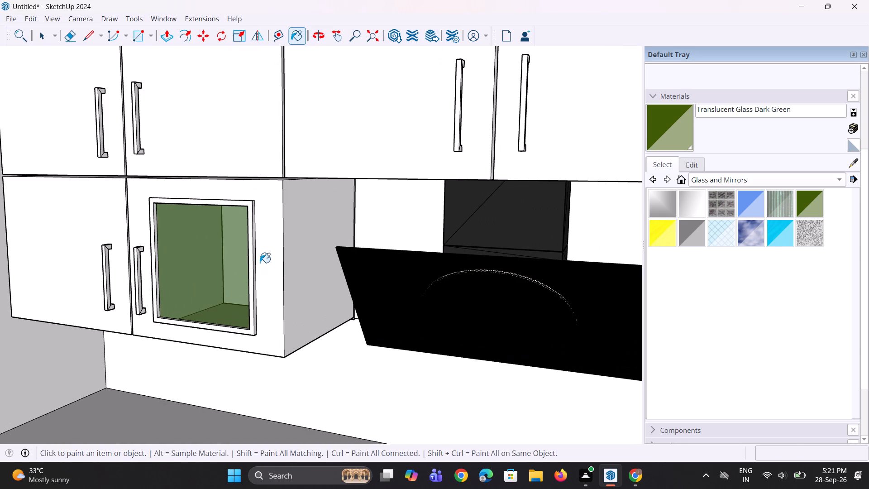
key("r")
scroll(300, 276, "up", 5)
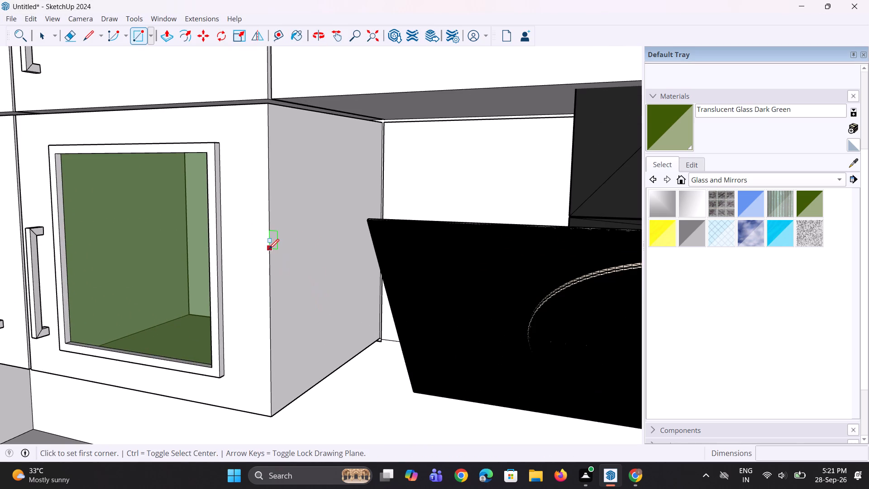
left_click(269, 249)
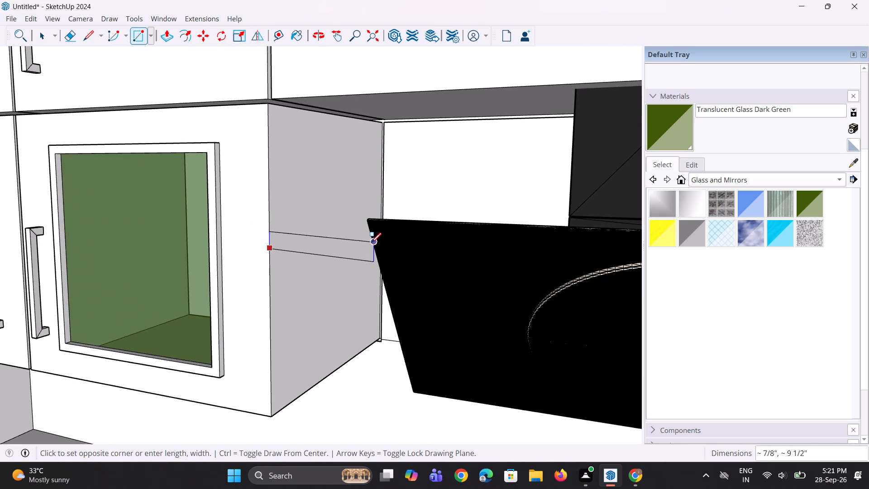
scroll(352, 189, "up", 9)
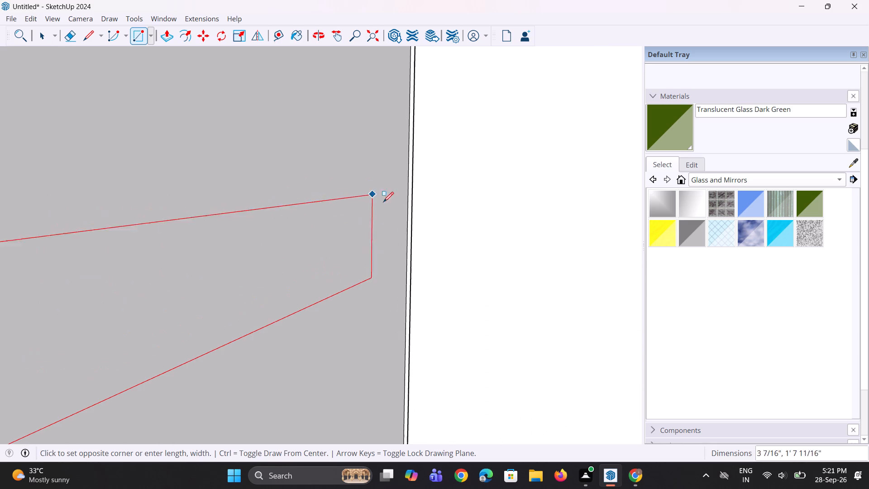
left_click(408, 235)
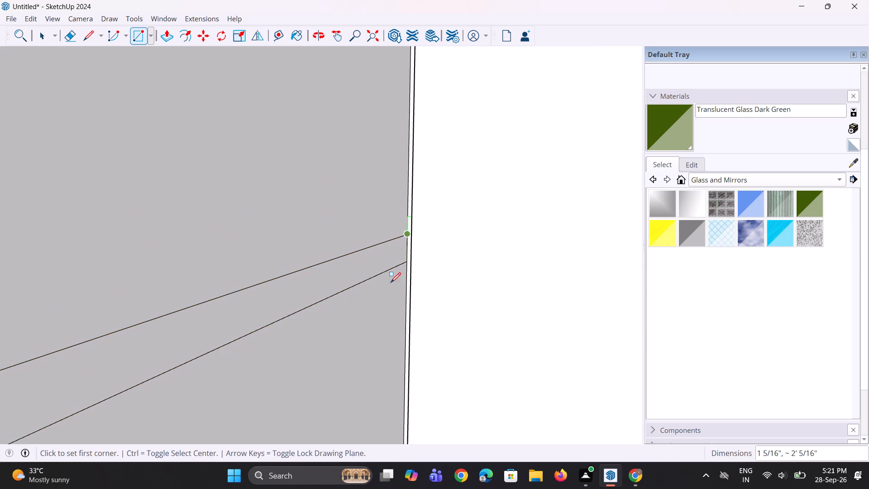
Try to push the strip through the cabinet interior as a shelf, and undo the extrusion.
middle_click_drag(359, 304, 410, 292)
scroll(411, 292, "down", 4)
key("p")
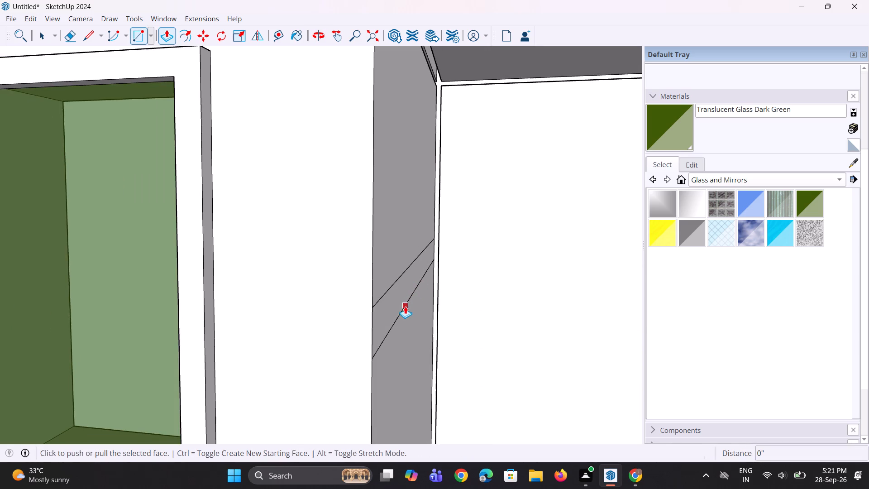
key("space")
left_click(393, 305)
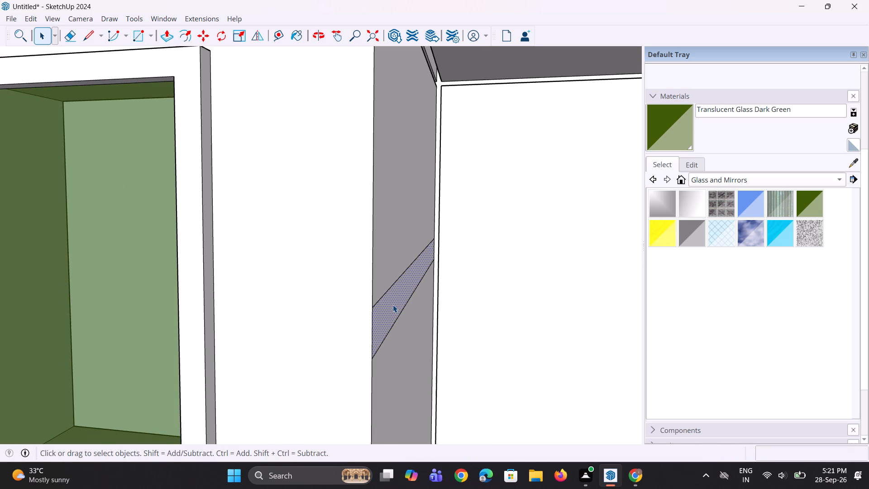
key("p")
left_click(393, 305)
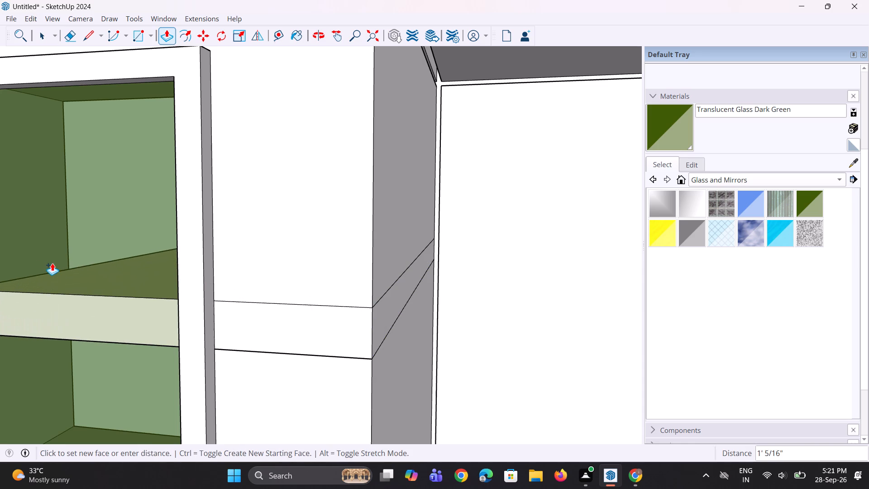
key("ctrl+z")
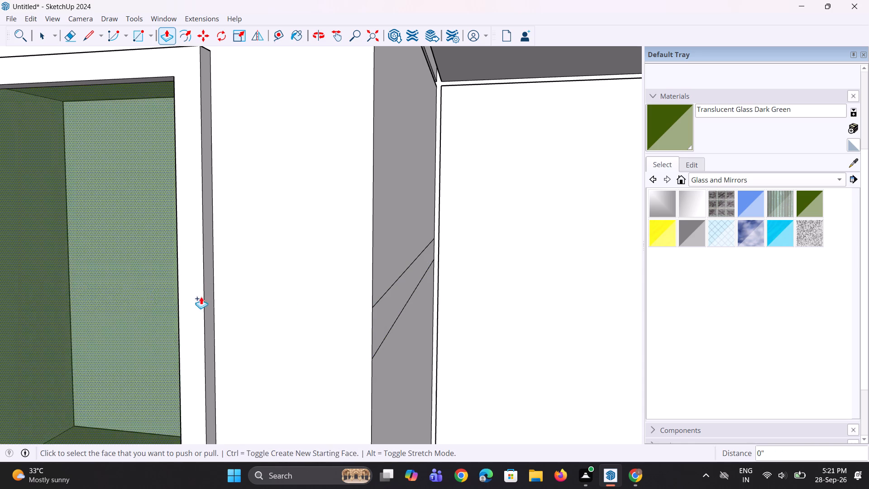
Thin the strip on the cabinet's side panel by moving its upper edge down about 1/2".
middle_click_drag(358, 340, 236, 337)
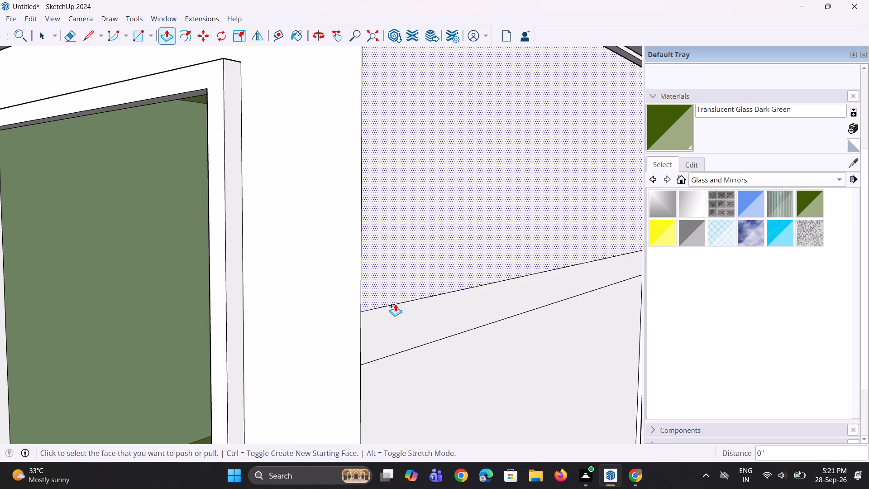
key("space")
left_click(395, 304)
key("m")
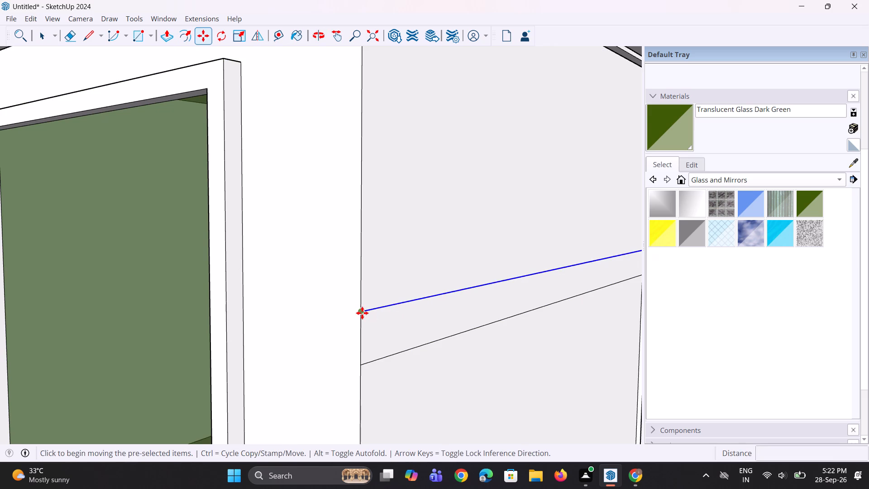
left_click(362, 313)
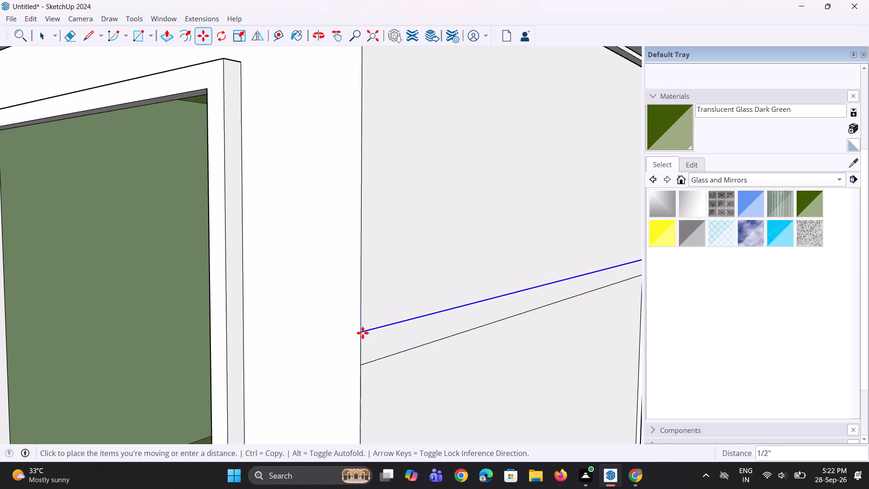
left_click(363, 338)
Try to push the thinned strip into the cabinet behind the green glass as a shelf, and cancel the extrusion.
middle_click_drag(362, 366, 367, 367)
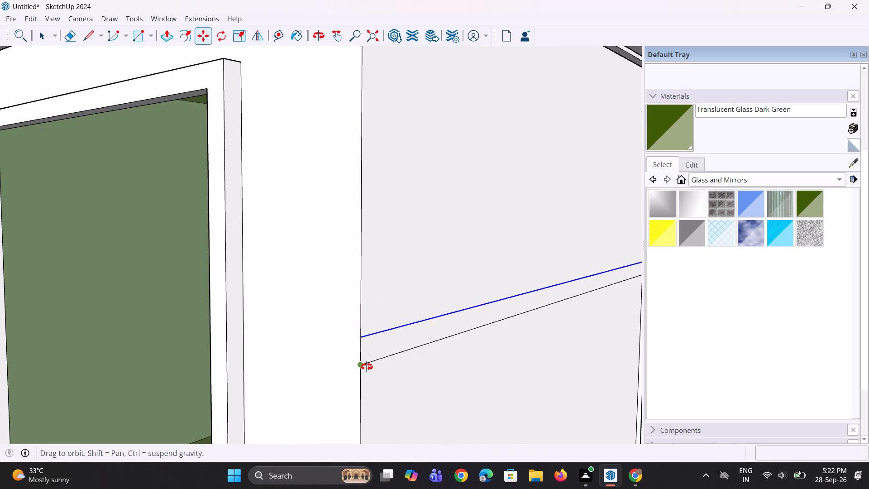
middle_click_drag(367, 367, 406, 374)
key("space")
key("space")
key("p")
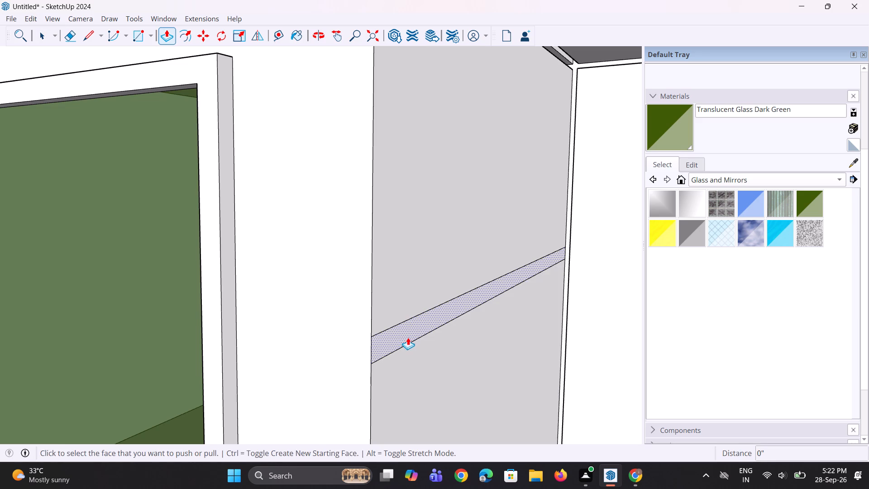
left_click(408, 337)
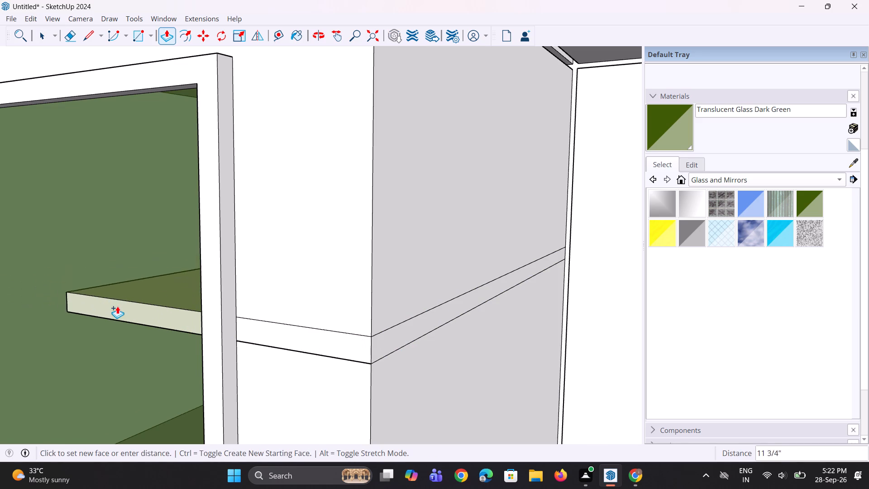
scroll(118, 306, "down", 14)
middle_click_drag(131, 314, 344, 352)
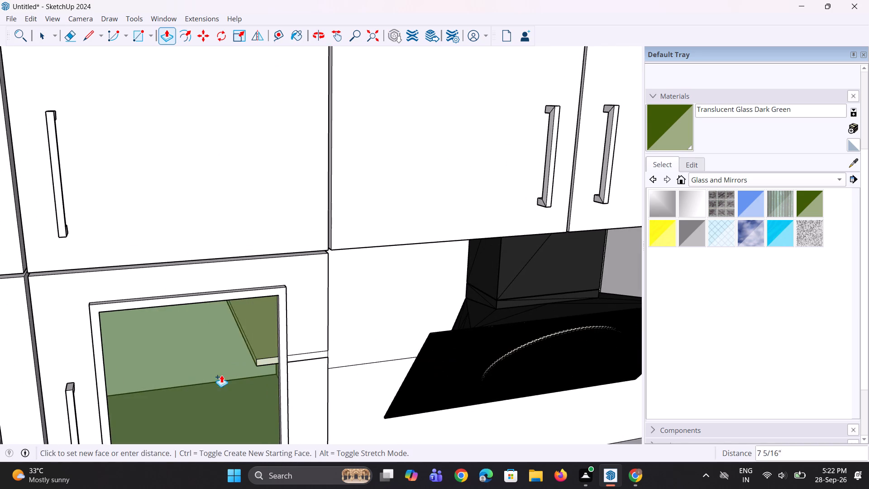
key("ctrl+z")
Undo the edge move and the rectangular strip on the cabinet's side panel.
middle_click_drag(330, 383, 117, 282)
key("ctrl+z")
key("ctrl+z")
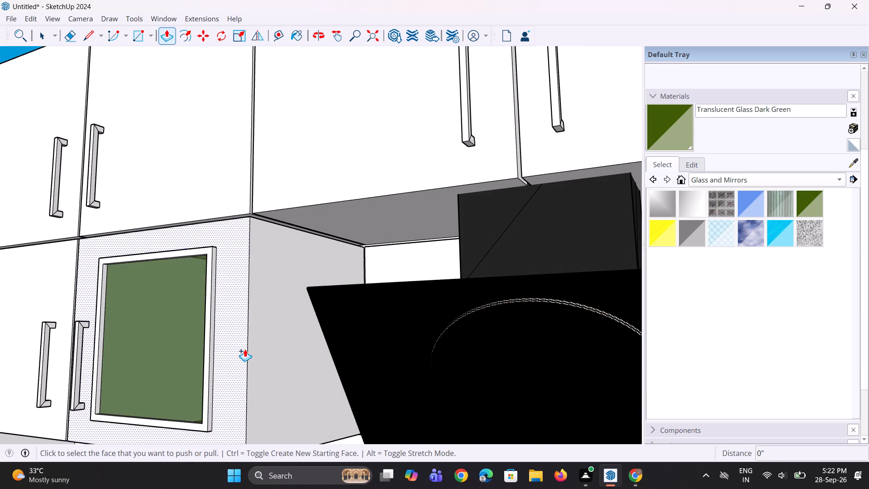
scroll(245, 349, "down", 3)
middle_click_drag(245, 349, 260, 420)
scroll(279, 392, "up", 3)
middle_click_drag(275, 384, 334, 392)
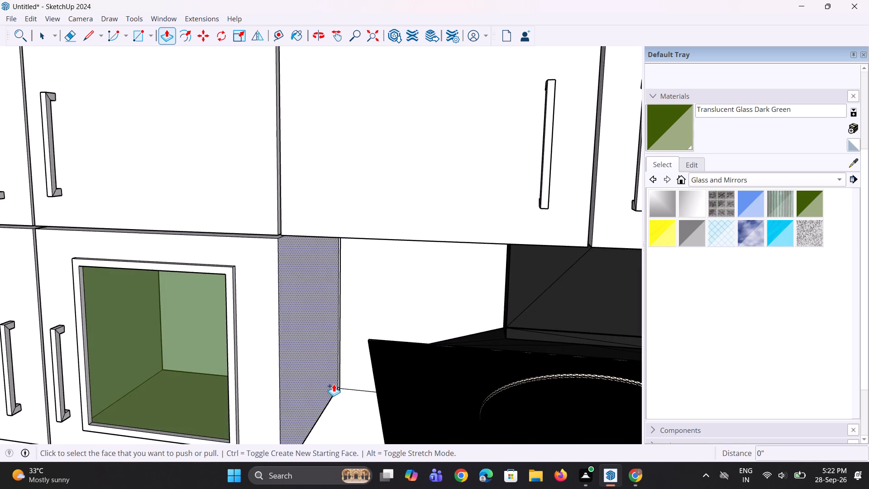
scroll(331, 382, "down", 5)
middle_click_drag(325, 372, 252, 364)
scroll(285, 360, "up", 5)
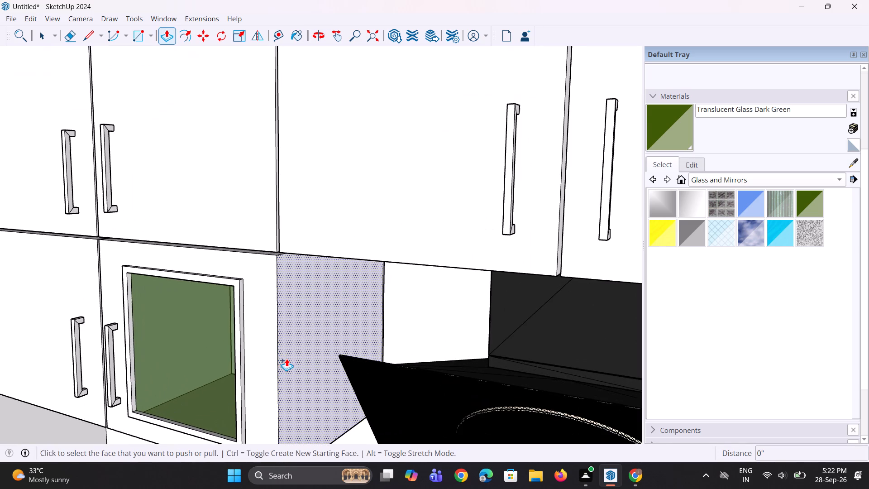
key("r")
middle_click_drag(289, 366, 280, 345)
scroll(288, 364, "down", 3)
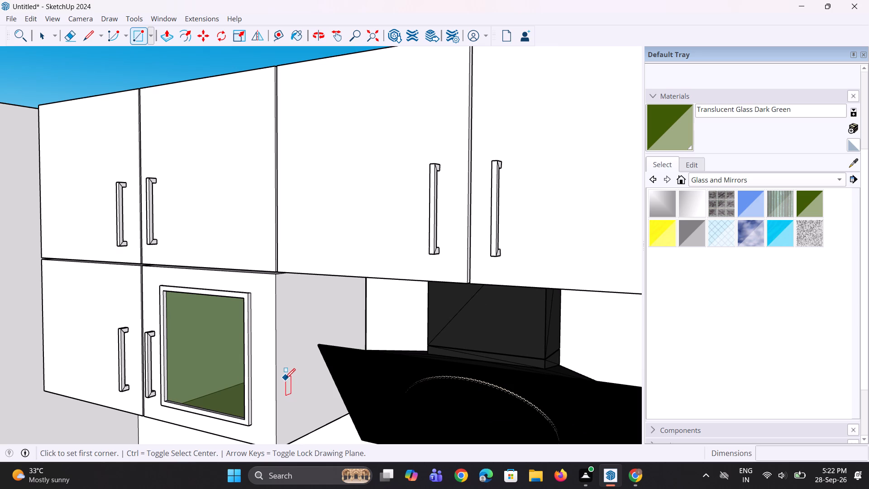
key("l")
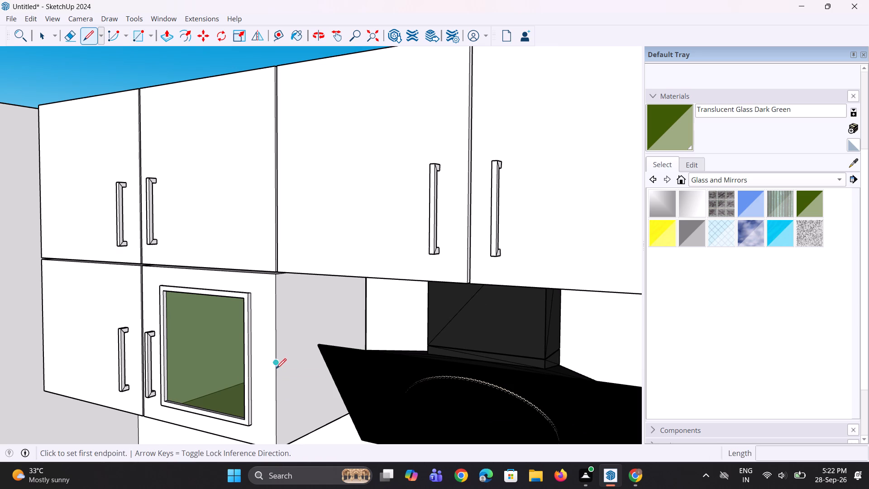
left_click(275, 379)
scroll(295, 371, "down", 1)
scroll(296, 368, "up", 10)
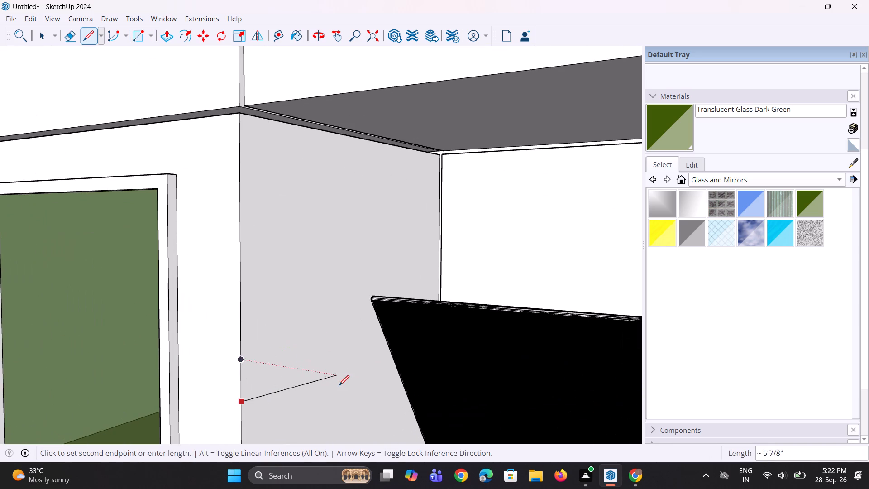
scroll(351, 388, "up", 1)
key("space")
Import the 365+Glass+Boxes model from Downloads and place it inside the green-glass wall cabinet left of the chimney.
scroll(334, 387, "down", 2)
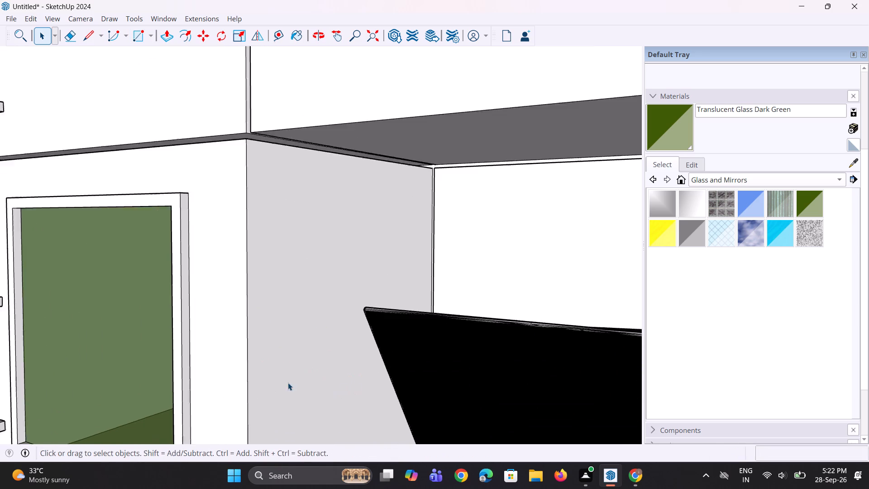
scroll(288, 383, "down", 9)
middle_click_drag(208, 353, 331, 350)
scroll(339, 350, "down", 5)
middle_click_drag(263, 360, 272, 363)
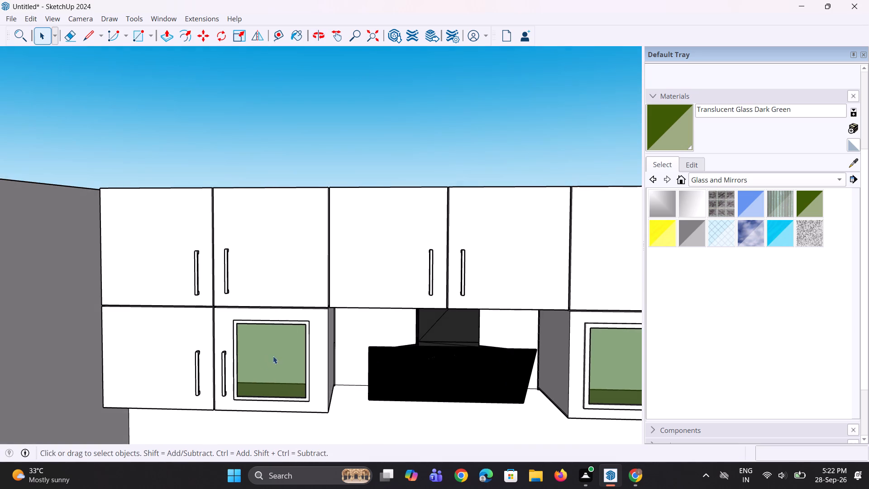
scroll(185, 274, "down", 4)
left_click(14, 20)
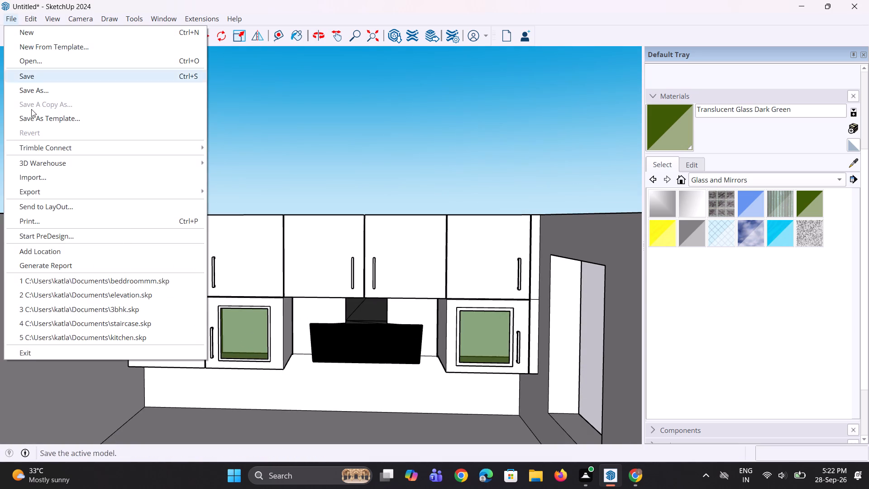
left_click(37, 182)
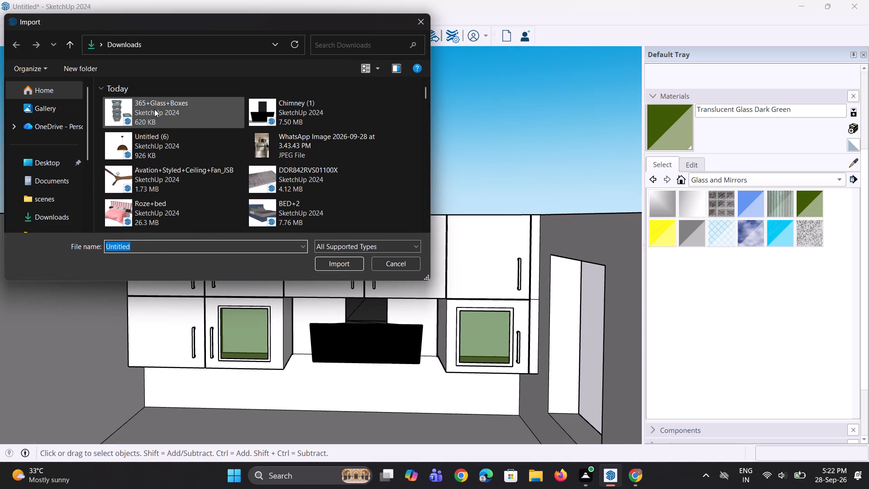
left_click(154, 109)
left_click(341, 267)
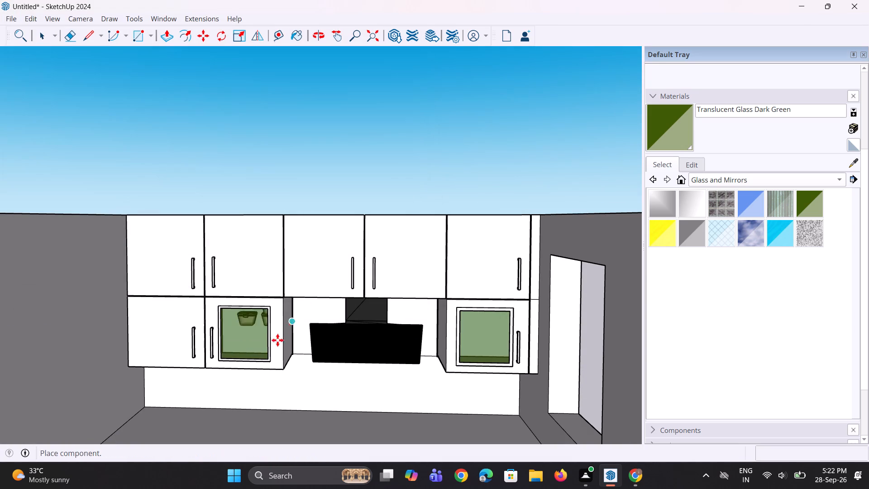
scroll(259, 355, "up", 6)
middle_click_drag(292, 356, 210, 403)
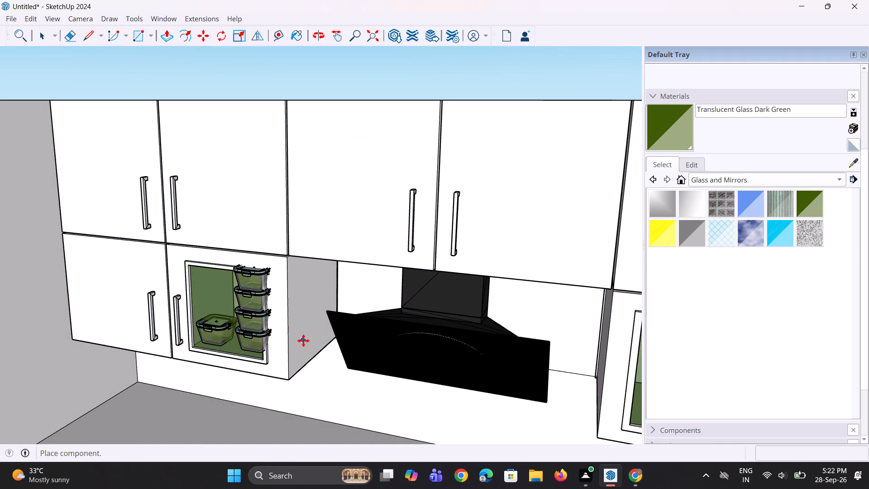
left_click(322, 338)
Scale the imported glass boxes uniformly to about 0.96 so they fit behind the cabinet's green glass.
middle_click_drag(254, 348, 365, 343)
scroll(277, 348, "up", 4)
middle_click_drag(229, 358, 277, 348)
scroll(272, 346, "up", 3)
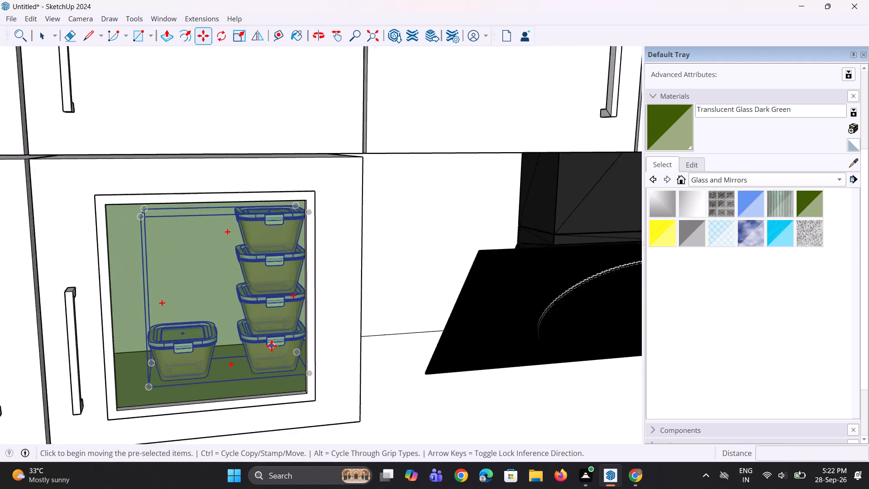
scroll(272, 346, "up", 4)
key("m")
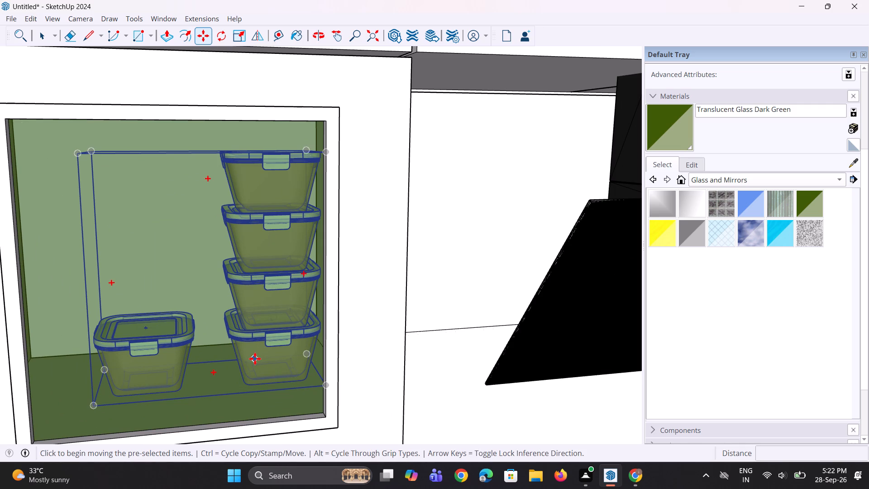
key("s")
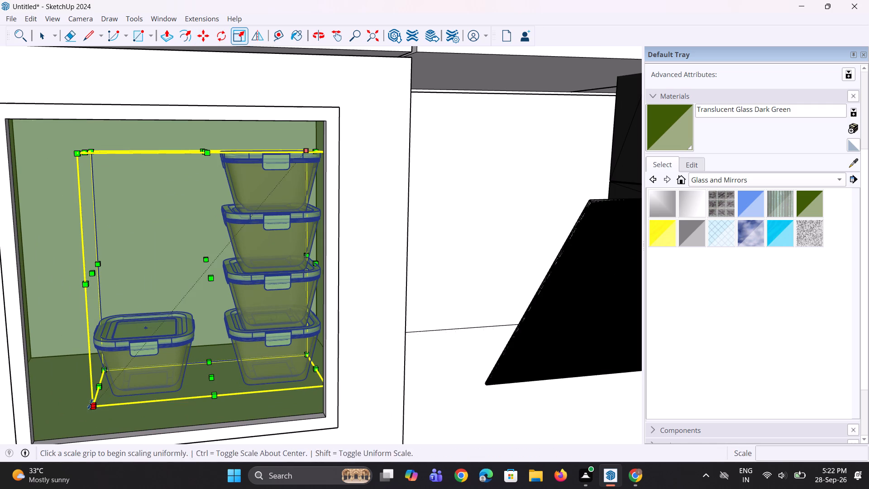
left_click(88, 405)
left_click(95, 406)
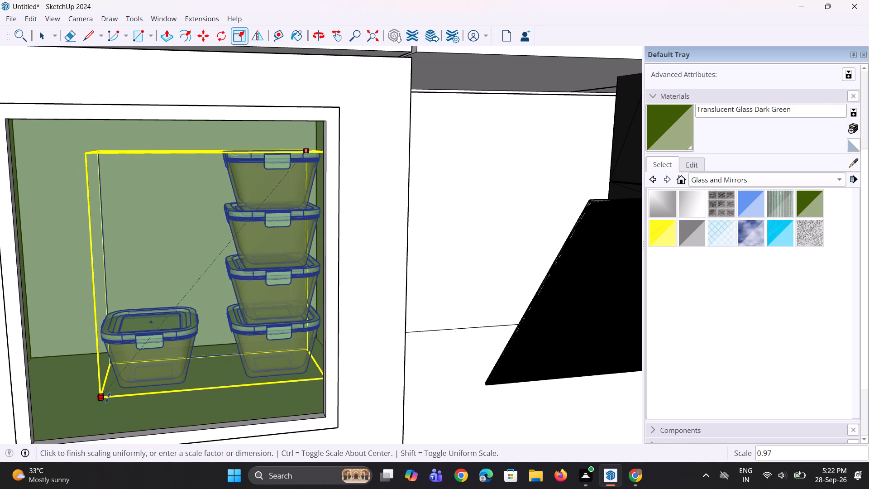
left_click(110, 400)
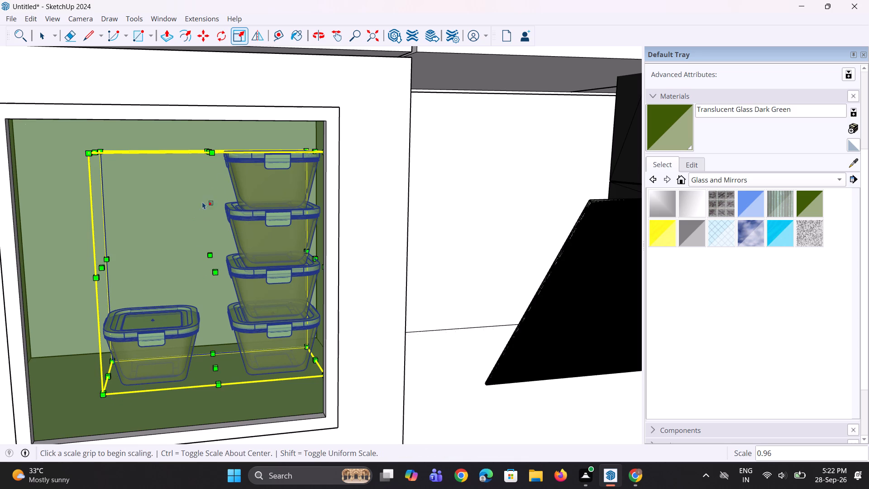
Scale only the height of the glass boxes down slightly from their top, keeping their width and depth.
left_click(210, 147)
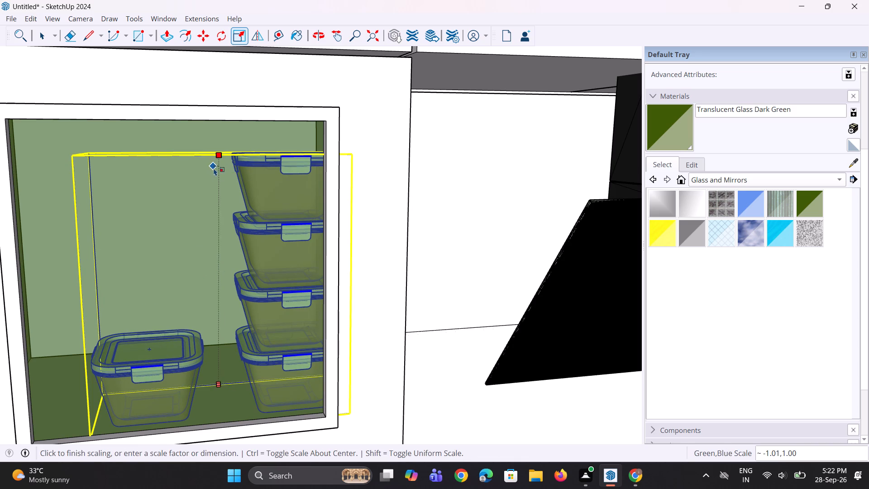
key("Escape")
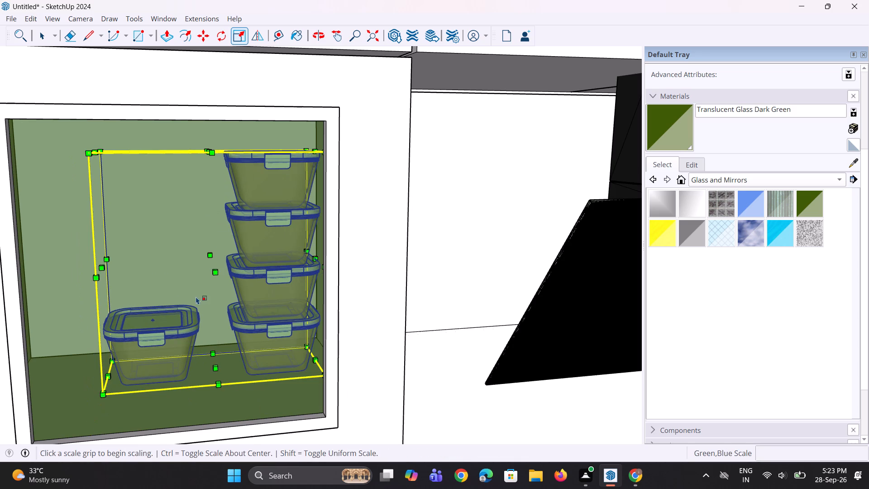
middle_click_drag(201, 303, 249, 337)
scroll(221, 182, "up", 2)
middle_click_drag(208, 176, 200, 118)
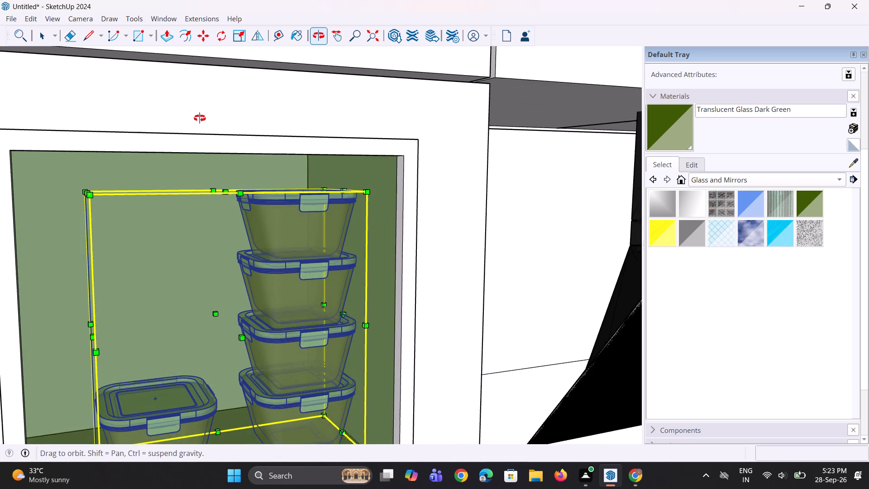
middle_click_drag(200, 118, 199, 115)
left_click(226, 197)
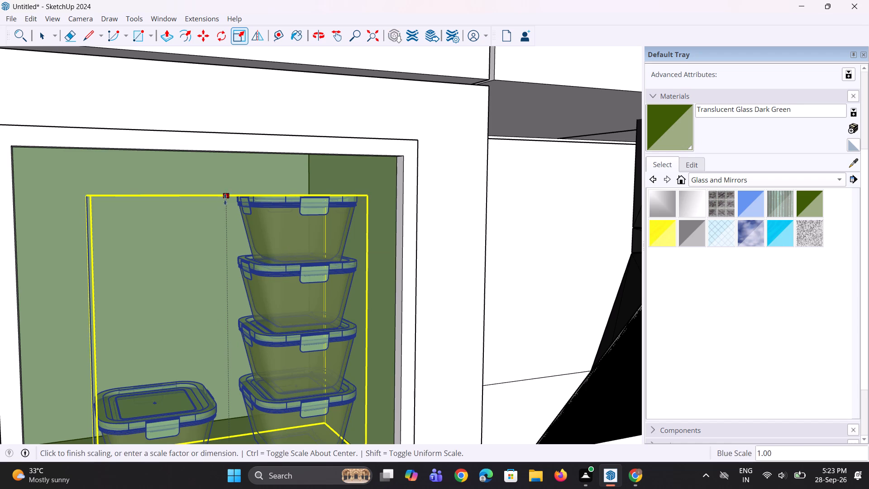
left_click(226, 225)
Copy the glass boxes about 10 5/8" to the left inside the same green-glass cabinet.
middle_click_drag(295, 224, 257, 211)
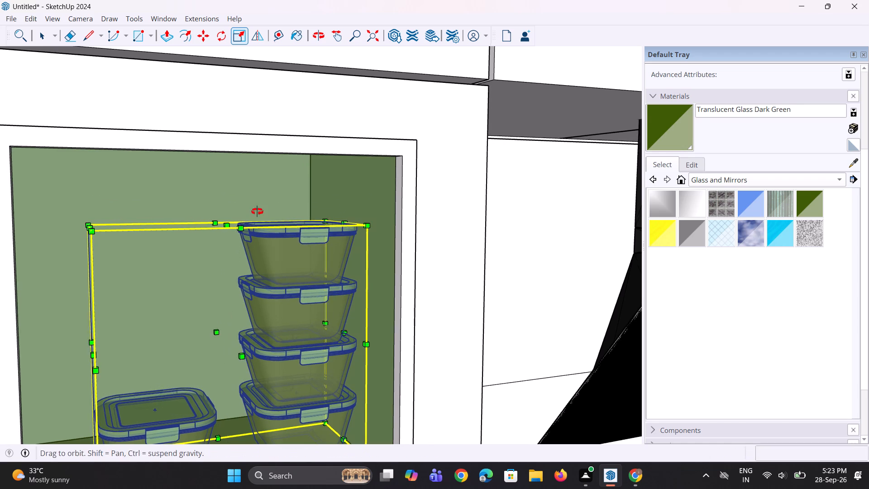
middle_click_drag(257, 211, 246, 207)
scroll(246, 207, "down", 4)
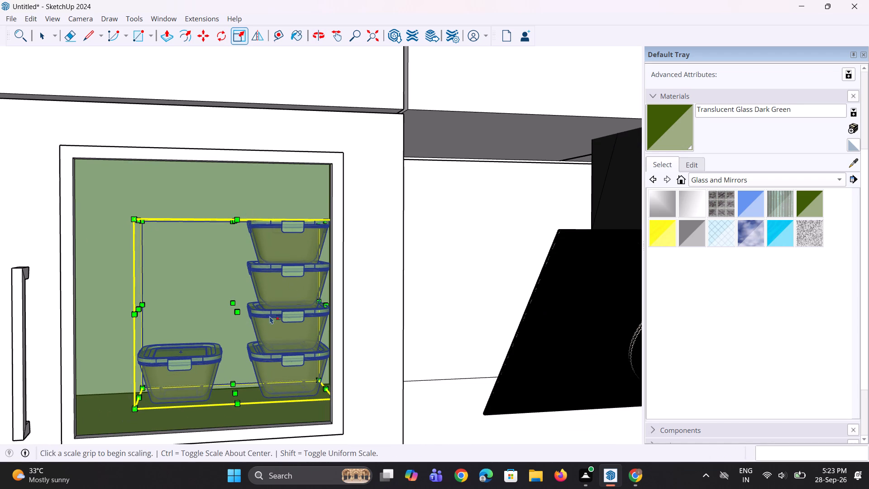
scroll(202, 320, "down", 3)
middle_click_drag(224, 354, 234, 369)
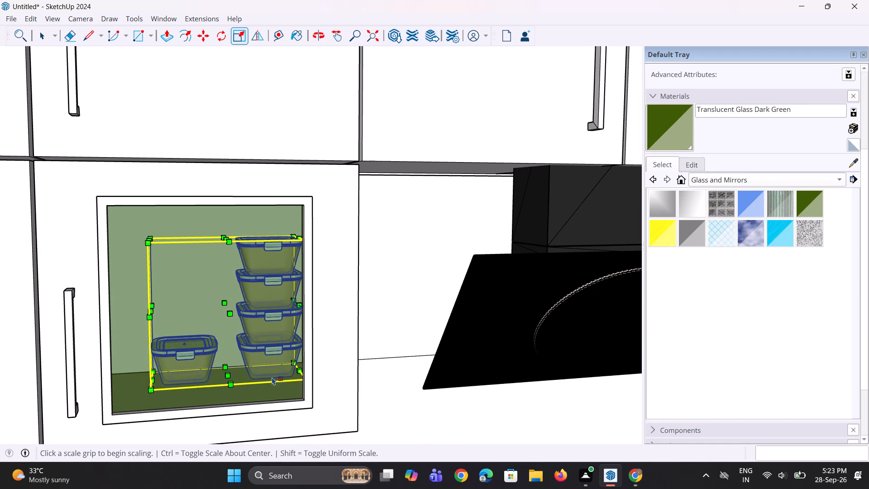
key("m")
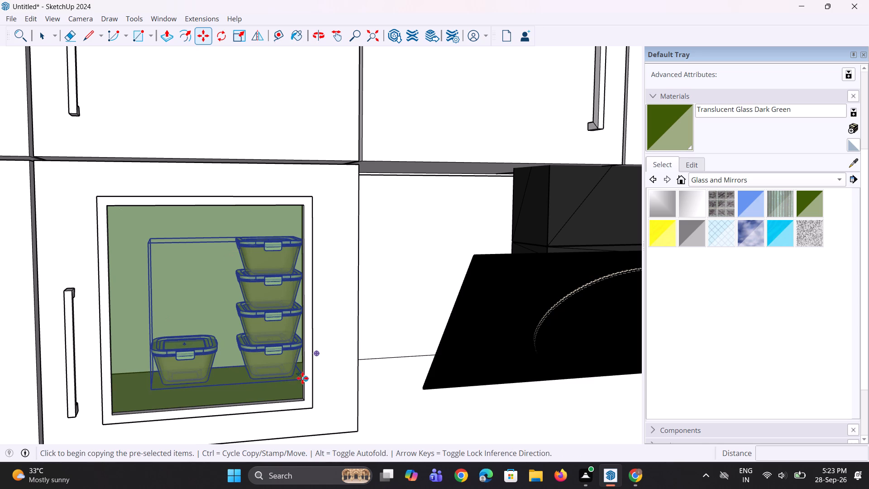
left_click(303, 378)
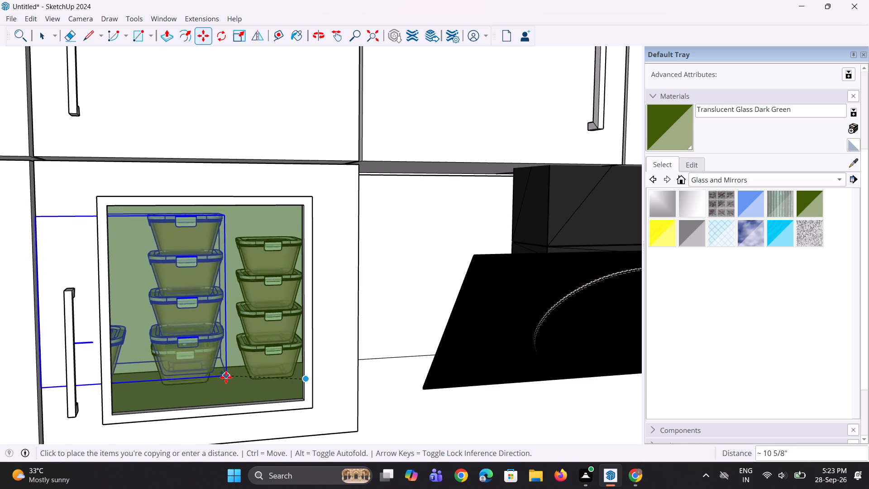
left_click(226, 381)
Copy the glass boxes about 7' 1/2" across into the green-glass cabinet right of the chimney.
middle_click_drag(262, 378, 240, 381)
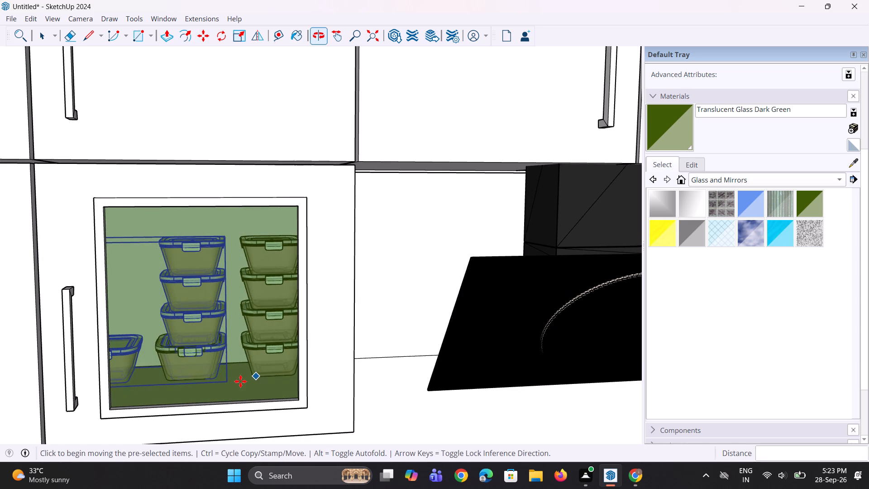
scroll(234, 367, "down", 4)
key("m")
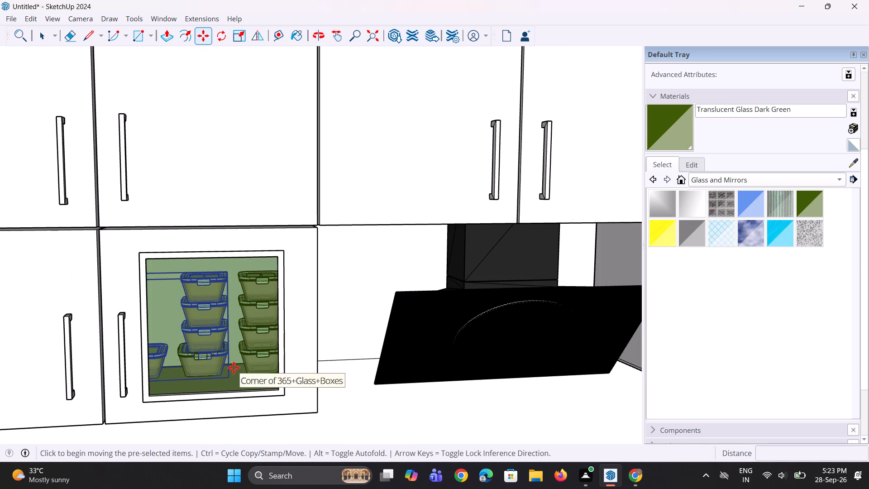
left_click(233, 379)
scroll(256, 382, "down", 5)
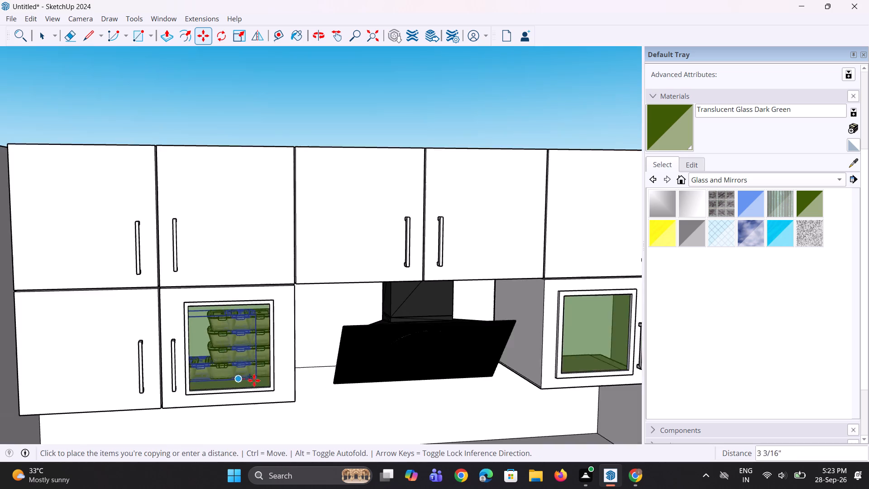
scroll(254, 380, "down", 4)
scroll(469, 369, "up", 7)
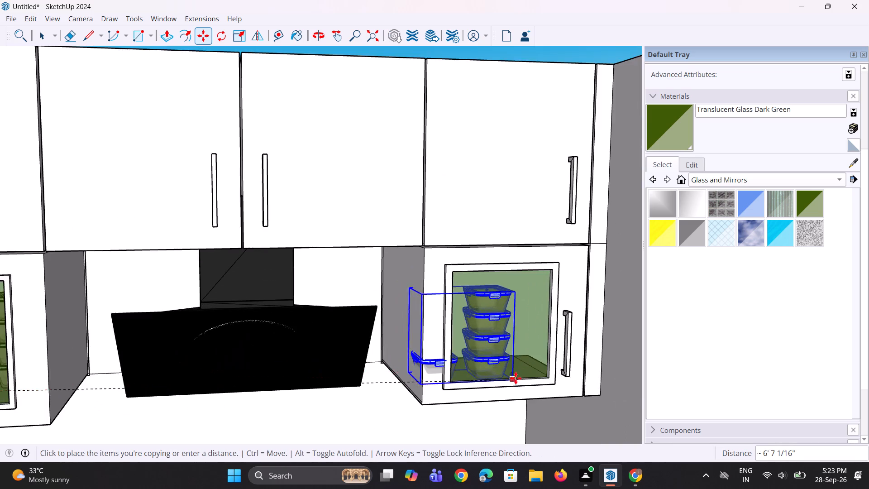
scroll(516, 378, "up", 4)
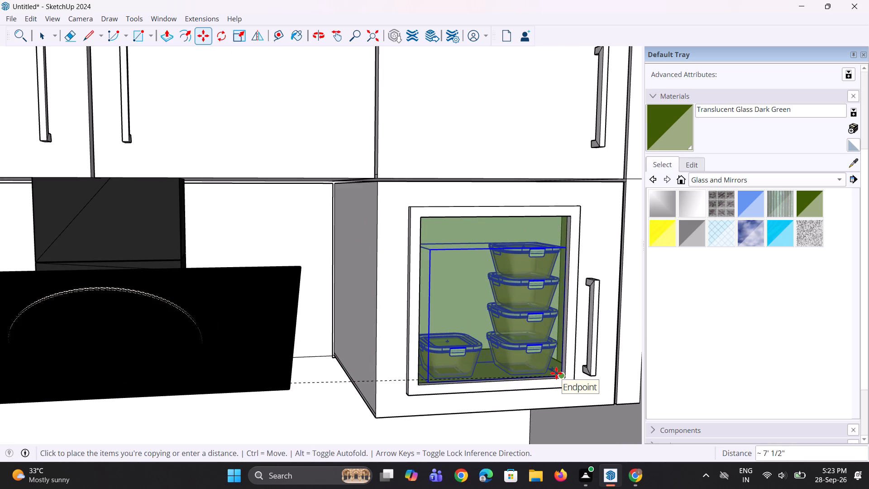
left_click(556, 373)
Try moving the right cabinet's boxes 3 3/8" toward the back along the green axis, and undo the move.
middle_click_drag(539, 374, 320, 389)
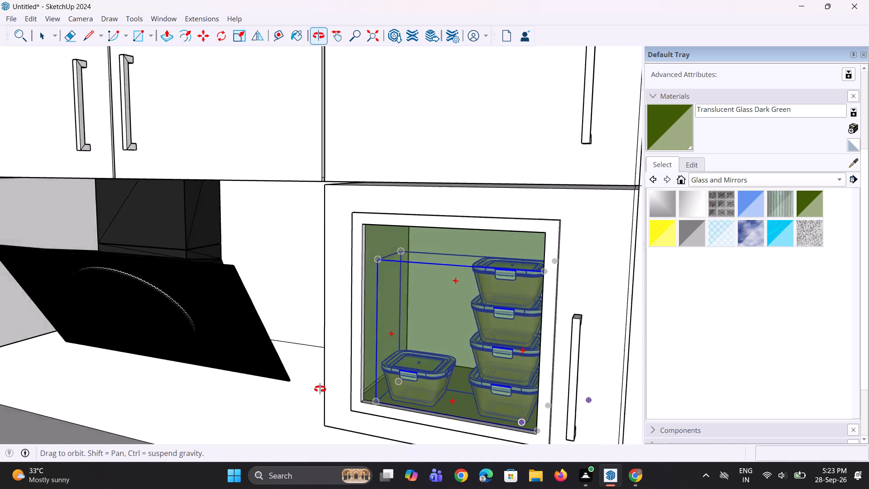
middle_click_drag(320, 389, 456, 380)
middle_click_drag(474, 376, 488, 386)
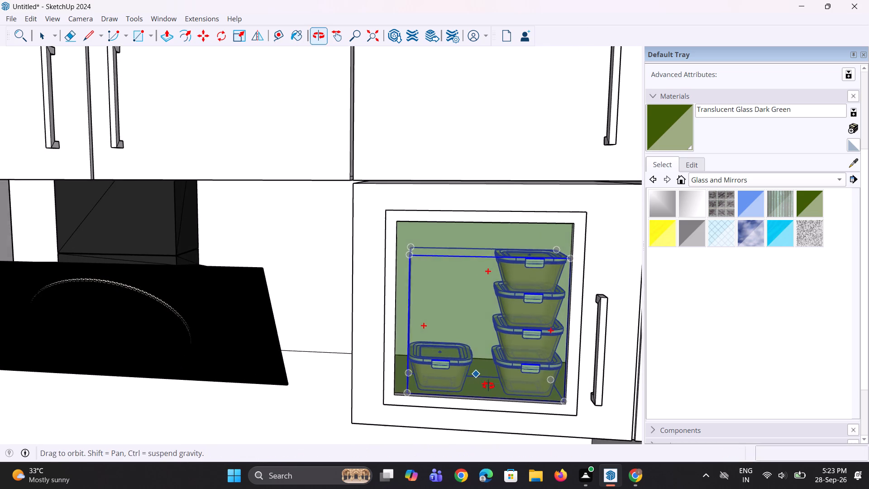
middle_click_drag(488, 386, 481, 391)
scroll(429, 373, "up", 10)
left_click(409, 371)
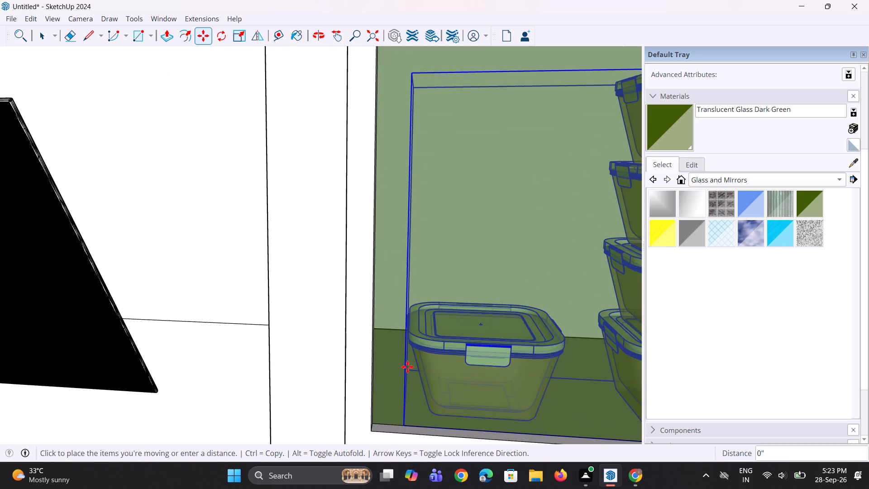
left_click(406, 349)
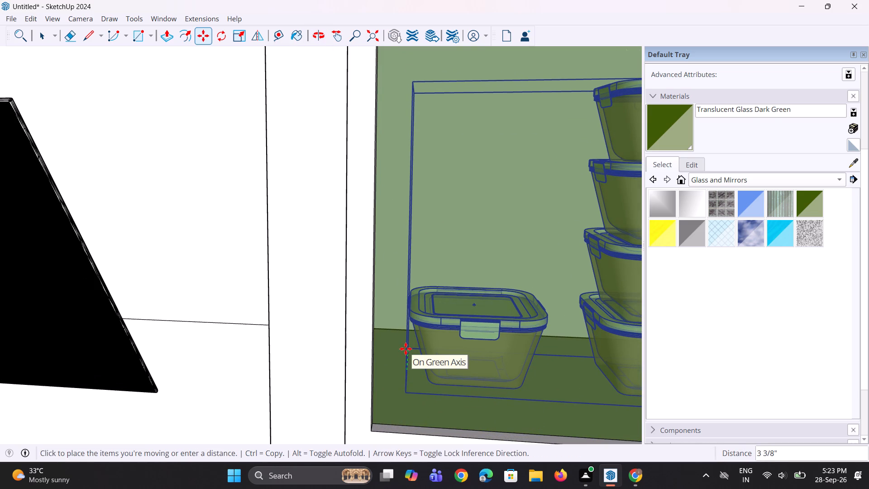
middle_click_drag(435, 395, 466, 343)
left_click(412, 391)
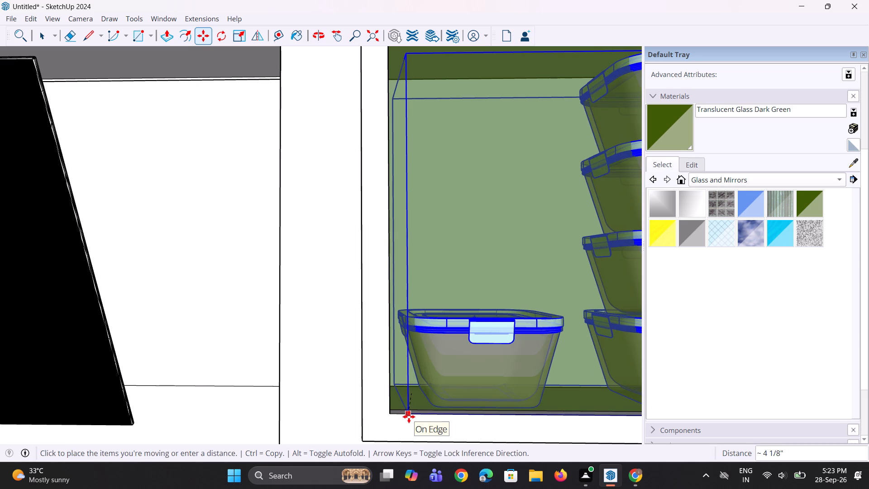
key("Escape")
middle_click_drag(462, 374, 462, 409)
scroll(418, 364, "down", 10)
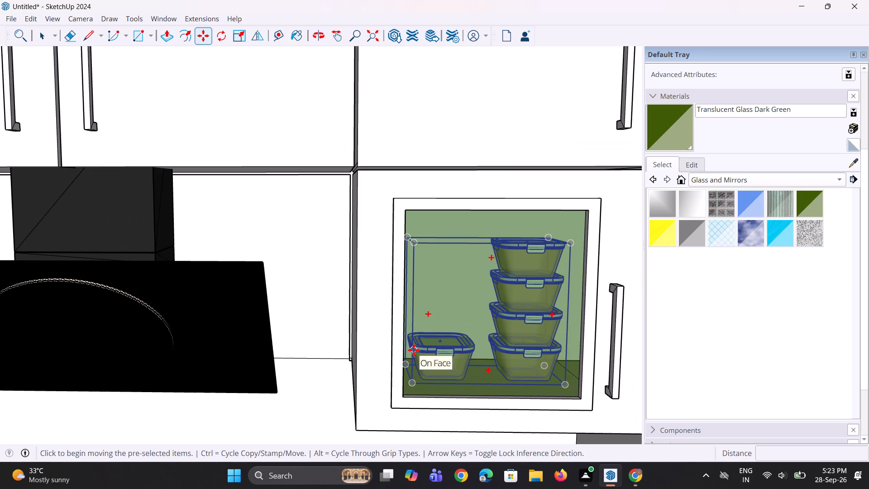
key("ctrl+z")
Move the right cabinet's glass boxes about 3 7/8" toward the back of the cabinet along the green axis.
scroll(427, 390, "up", 3)
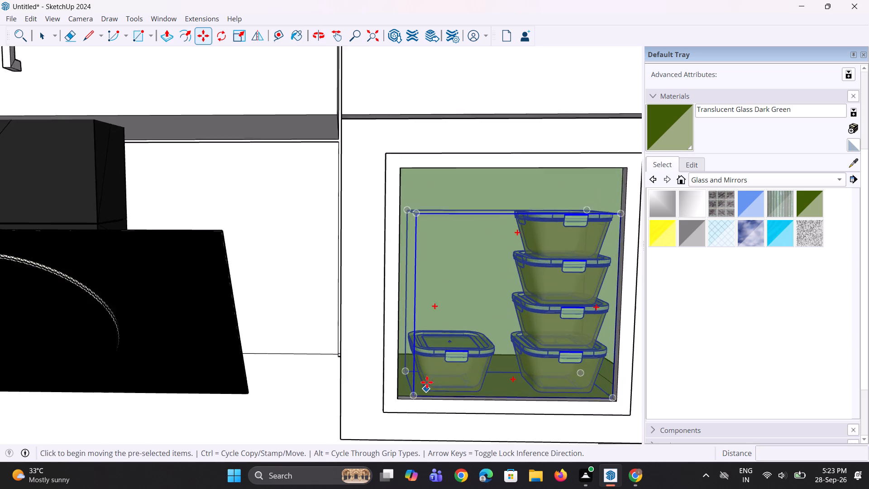
scroll(426, 388, "up", 4)
middle_click_drag(407, 395, 419, 405)
scroll(411, 369, "up", 4)
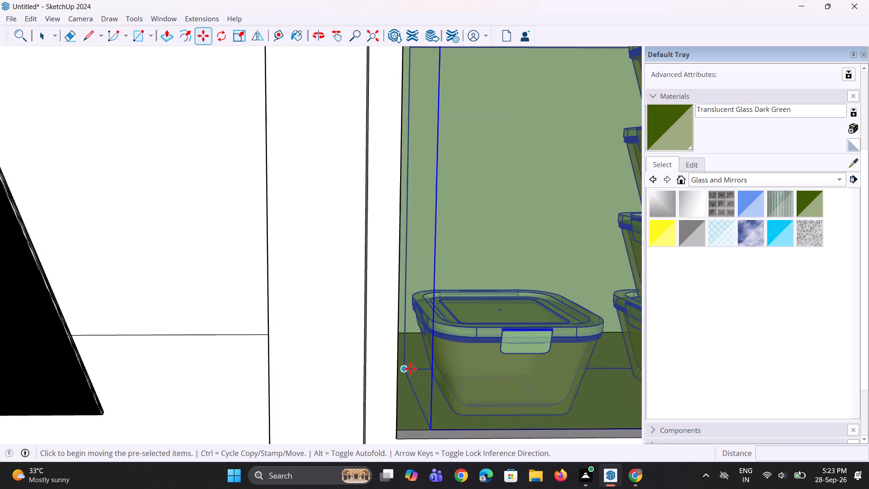
scroll(411, 369, "up", 11)
left_click(400, 365)
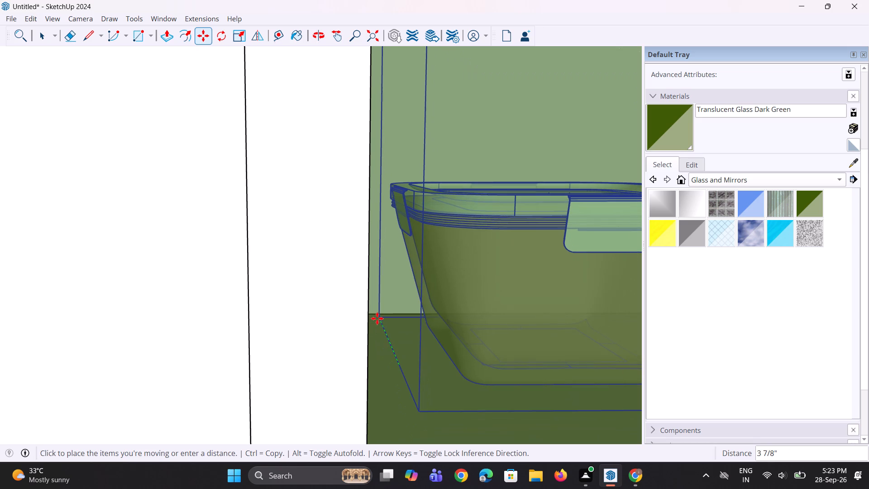
left_click(377, 318)
scroll(433, 376, "down", 6)
middle_click_drag(433, 388, 408, 346)
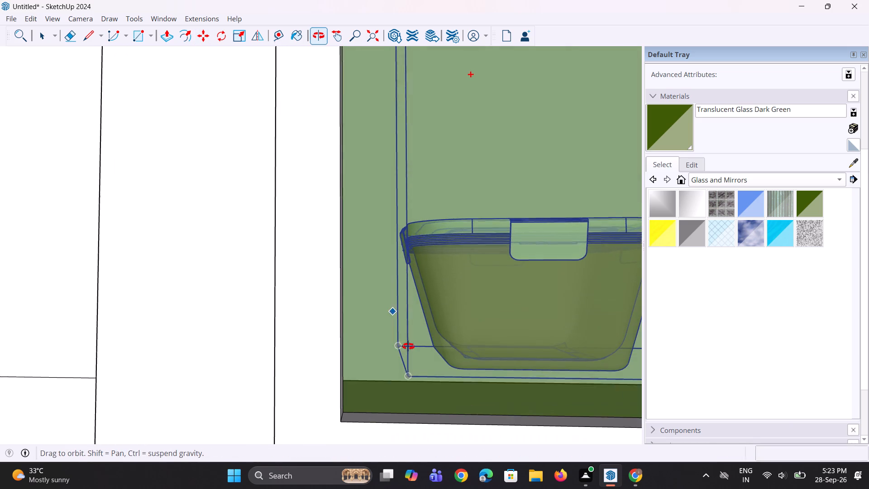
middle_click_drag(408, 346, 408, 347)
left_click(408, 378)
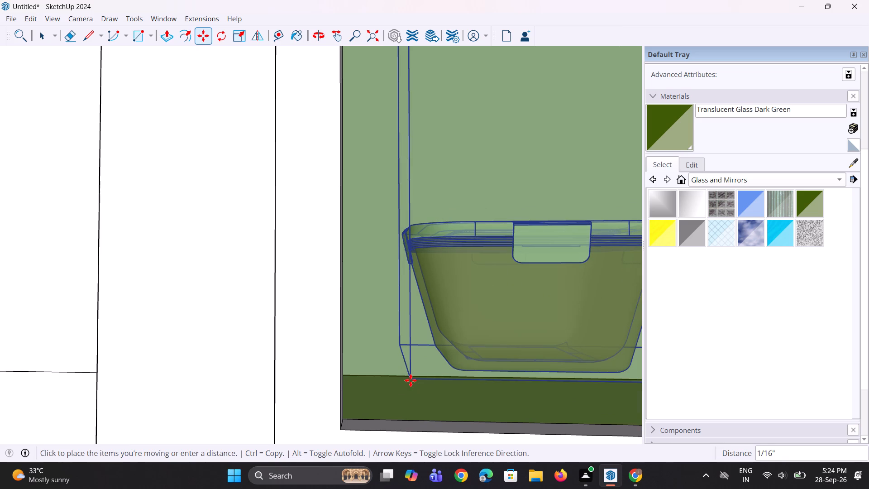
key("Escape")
Examine the glass boxes inside the right green-glass cabinet and check both wall cabinets against the whole kitchen.
scroll(402, 361, "down", 7)
middle_click_drag(420, 359, 364, 408)
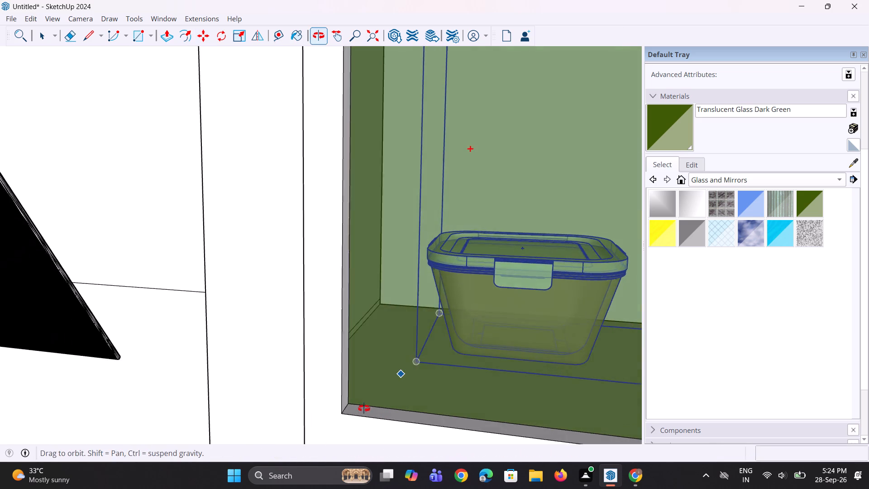
middle_click_drag(364, 408, 363, 408)
scroll(381, 397, "down", 6)
middle_click_drag(425, 390, 458, 414)
scroll(436, 367, "down", 5)
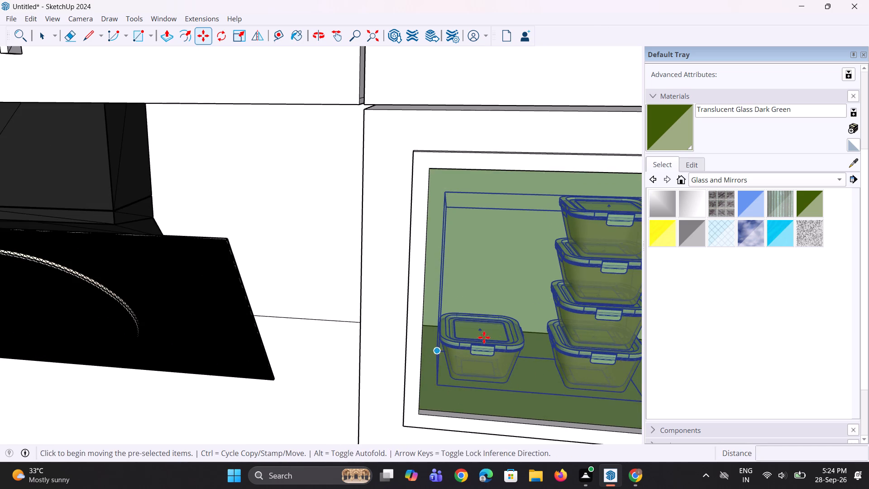
scroll(510, 340, "down", 8)
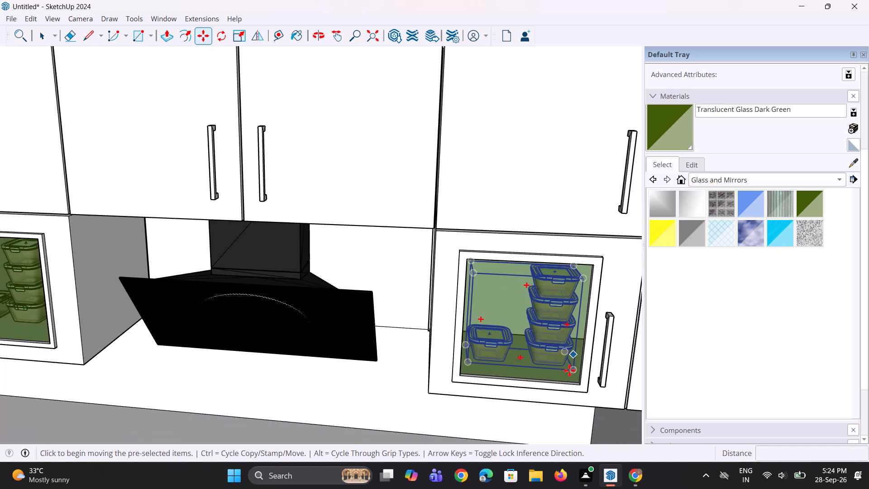
scroll(134, 269, "down", 8)
middle_click_drag(37, 320, 128, 279)
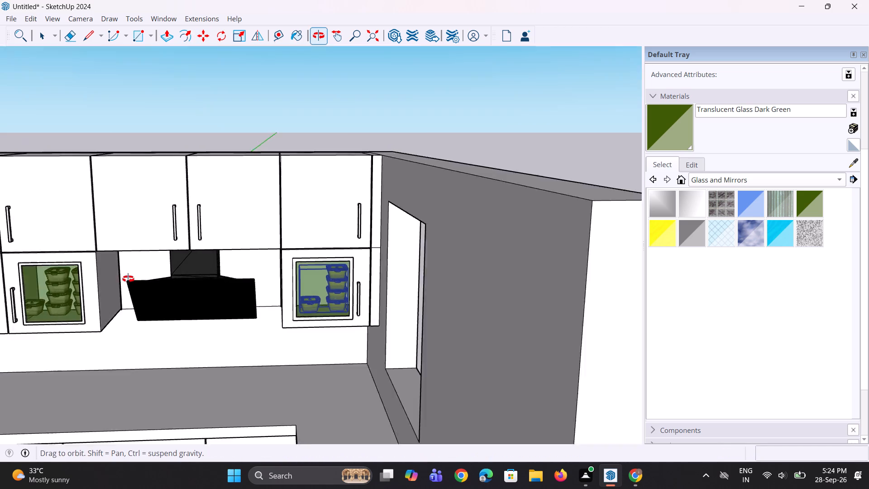
middle_click_drag(128, 279, 138, 248)
middle_click_drag(44, 290, 86, 301)
scroll(86, 301, "down", 2)
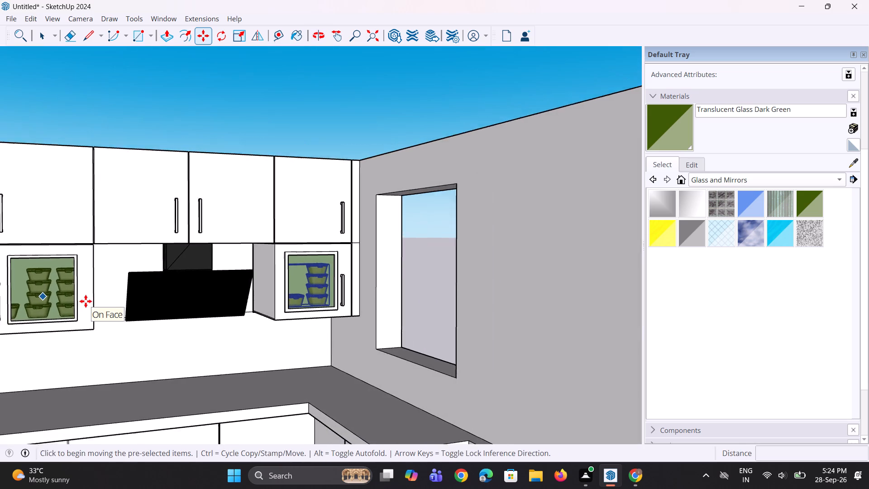
key("space")
key("space")
left_click(387, 150)
scroll(291, 340, "down", 4)
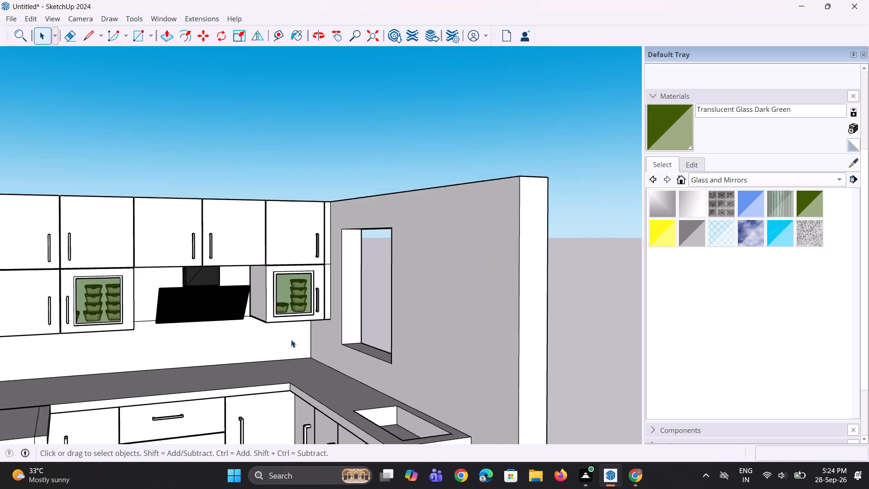
middle_click_drag(291, 340, 246, 364)
scroll(245, 364, "down", 3)
middle_click_drag(178, 353, 178, 362)
scroll(179, 358, "up", 3)
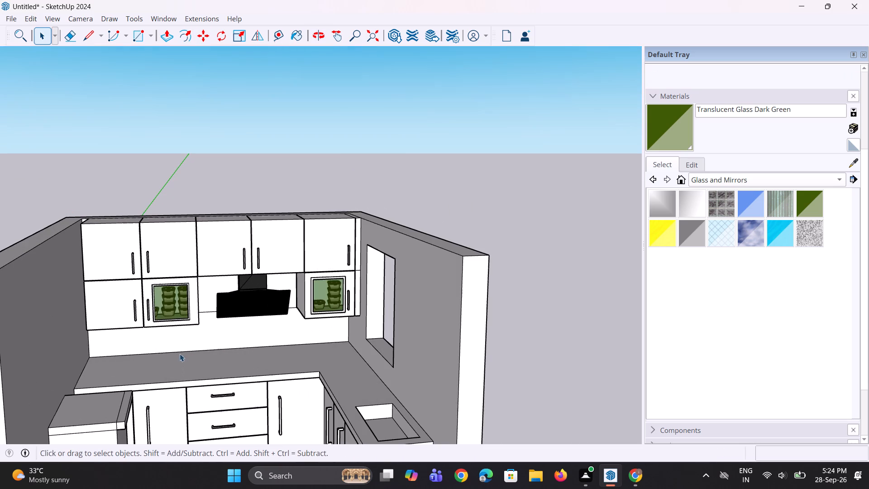
Import the Gas+stove+1 model from the Downloads folder and place it on the countertop below the chimney.
left_click(18, 19)
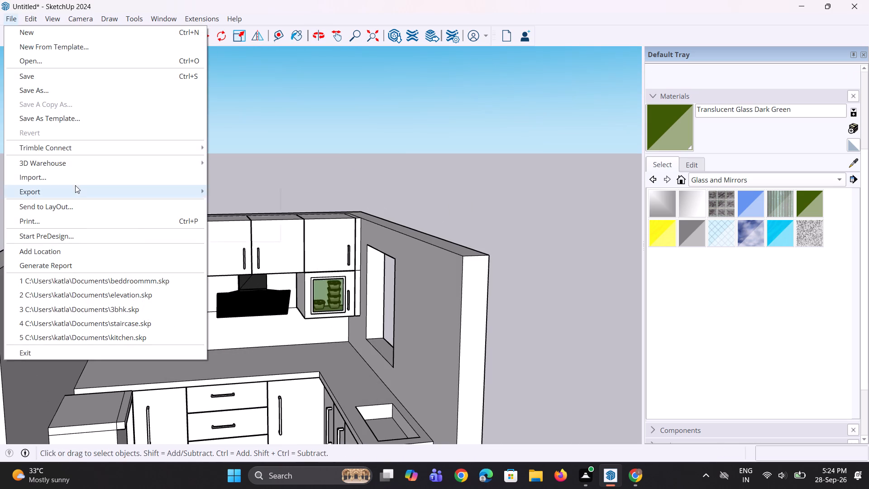
left_click(82, 181)
scroll(192, 177, "down", 3)
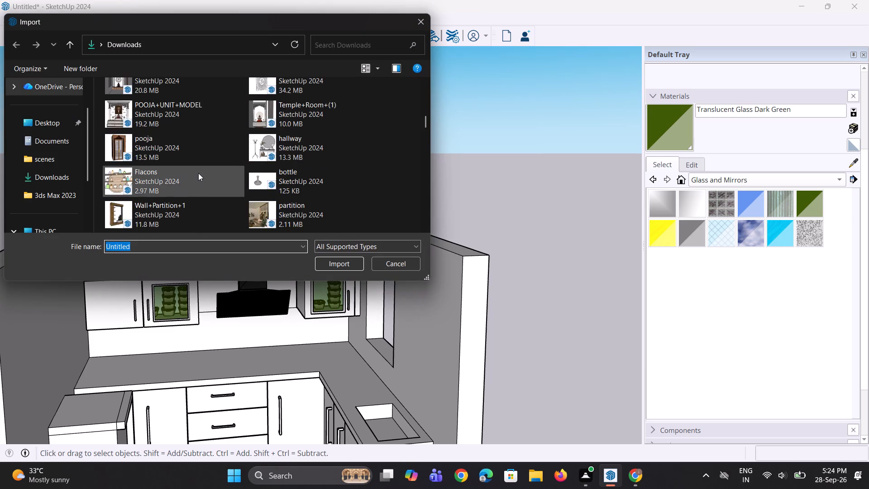
scroll(198, 173, "down", 10)
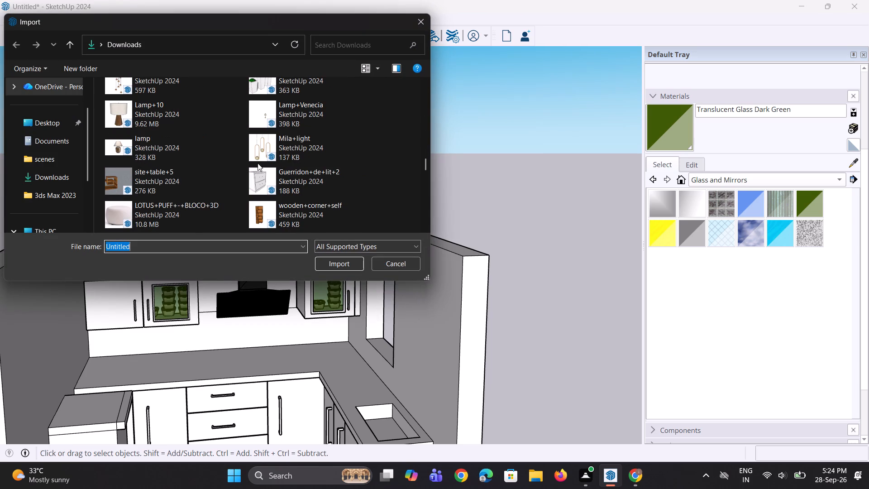
scroll(262, 185, "down", 3)
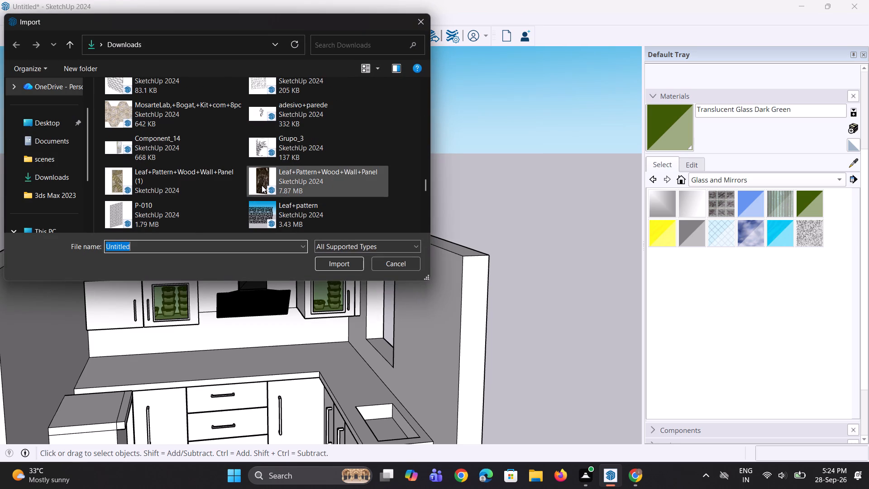
scroll(262, 185, "up", 9)
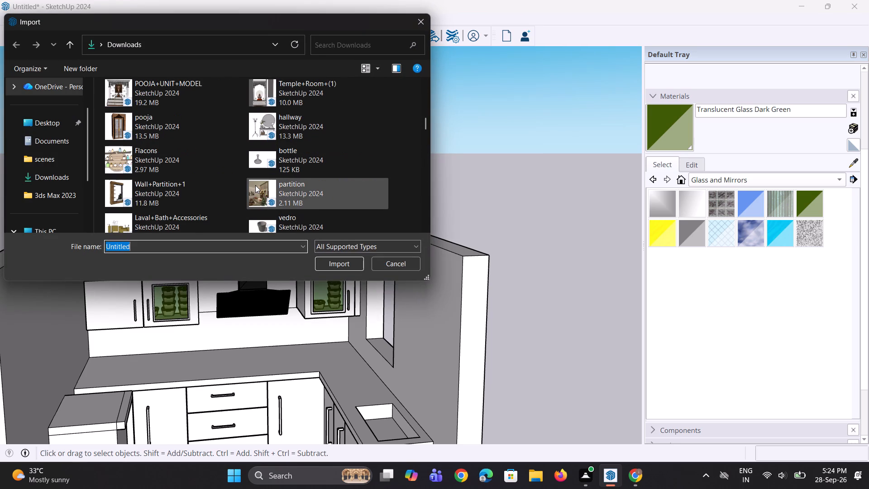
scroll(255, 185, "up", 1)
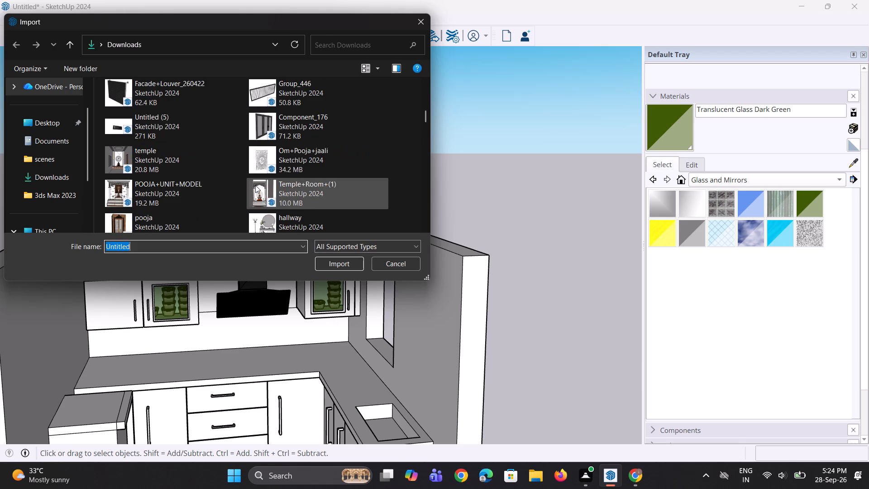
scroll(250, 175, "down", 1)
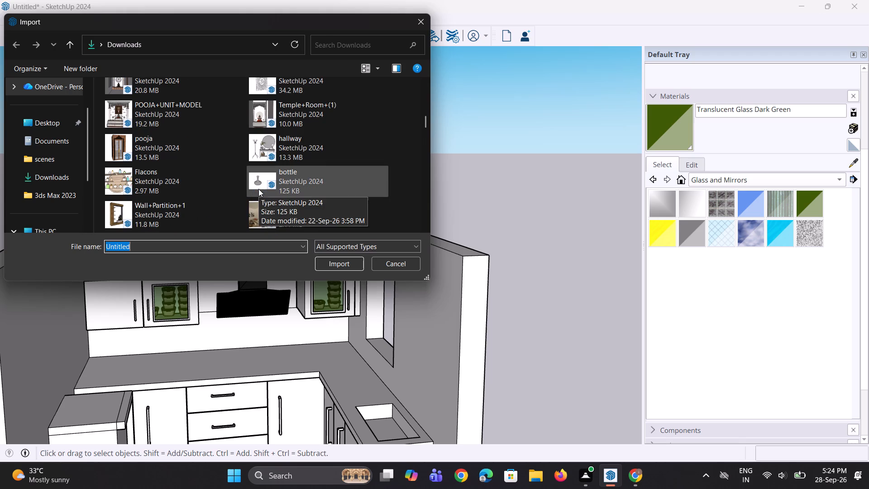
scroll(258, 189, "down", 1)
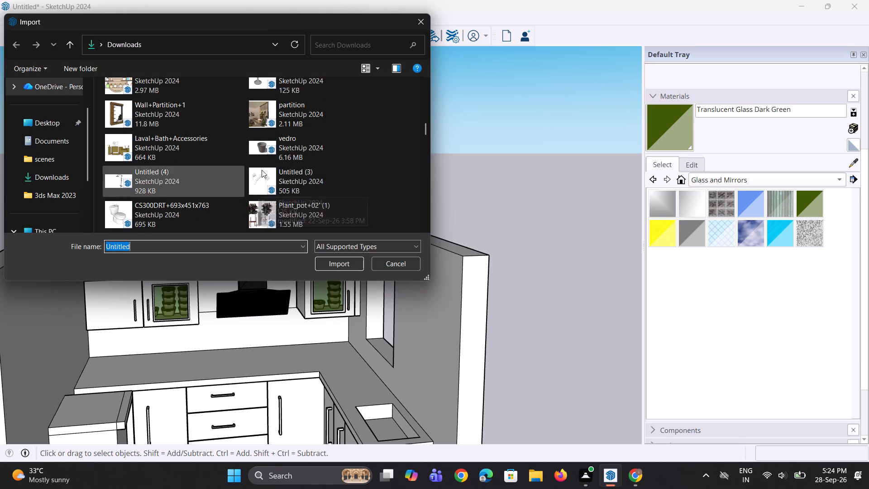
scroll(265, 168, "down", 2)
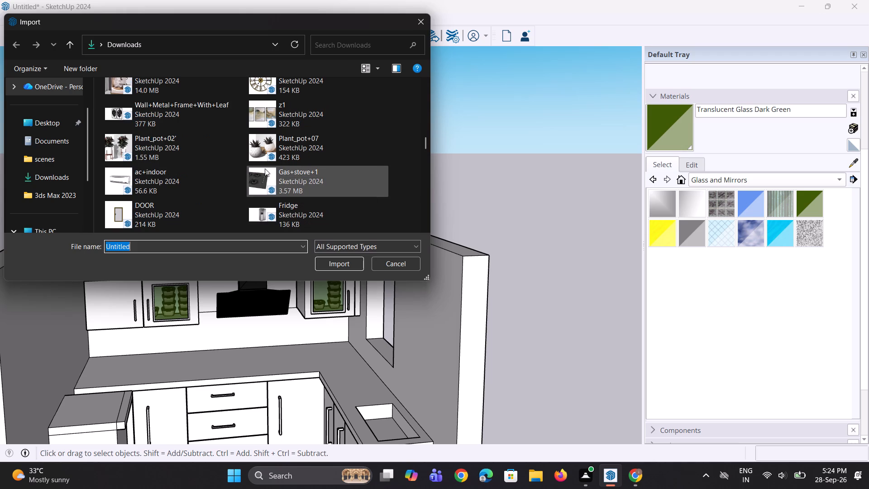
scroll(265, 168, "down", 2)
scroll(265, 168, "up", 2)
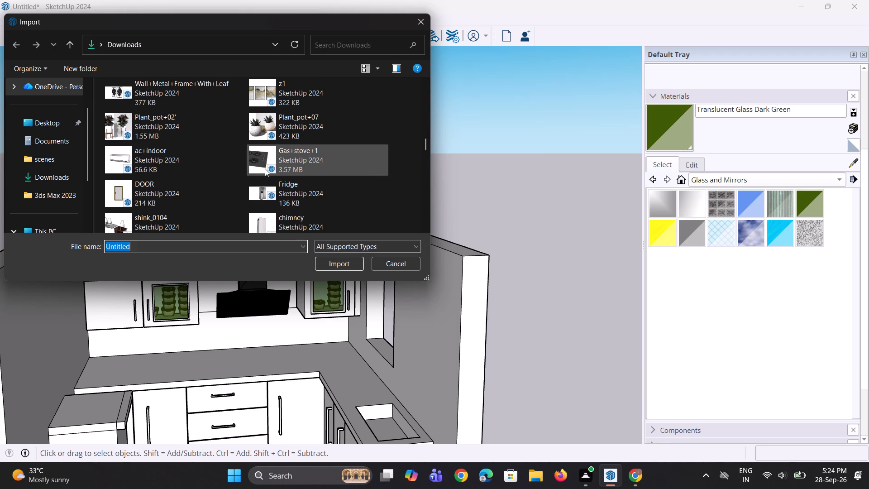
left_click(261, 166)
left_click(331, 265)
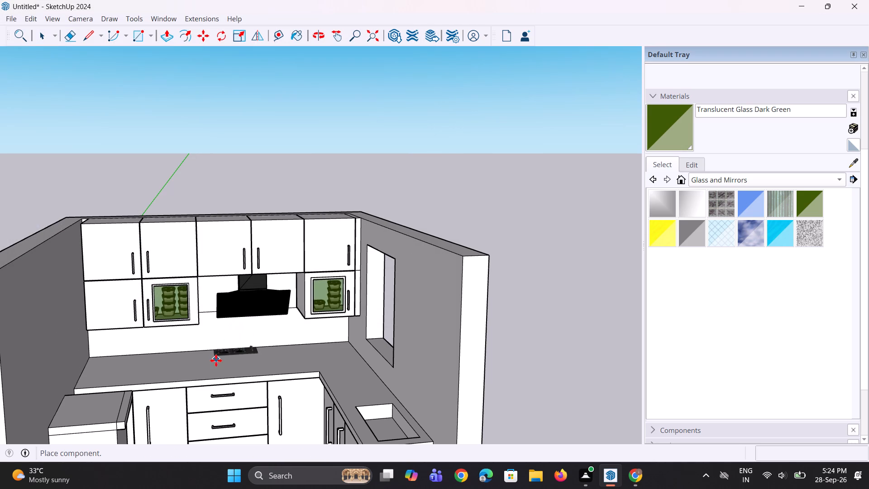
left_click(235, 374)
Scale the gas stove up uniformly by about 1.60 from its back right corner.
scroll(274, 367, "up", 11)
middle_click_drag(236, 366, 240, 415)
scroll(273, 384, "up", 4)
key("s")
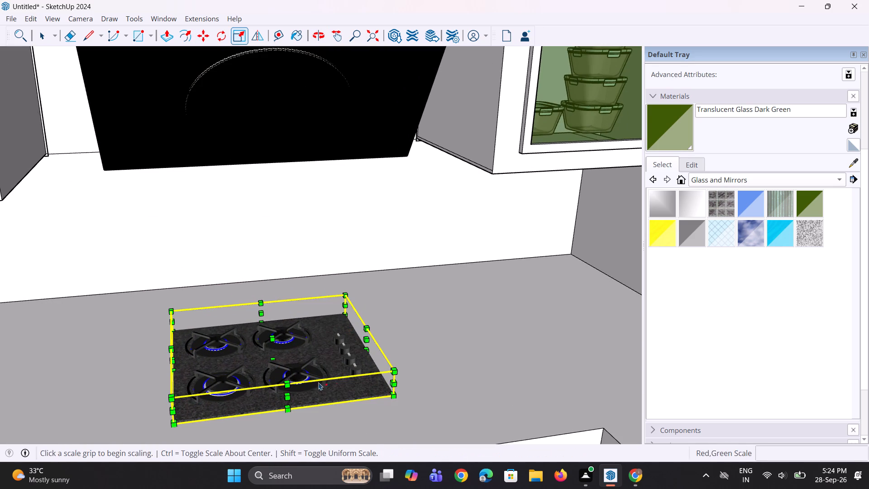
left_click(345, 292)
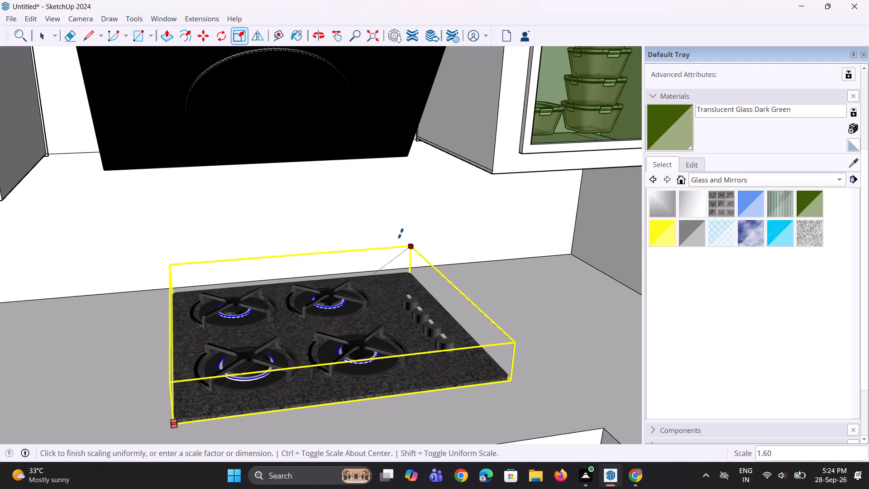
left_click(401, 241)
Move the gas stove slightly left along the countertop so it sits beneath the chimney.
middle_click_drag(277, 335, 279, 295)
scroll(279, 295, "down", 5)
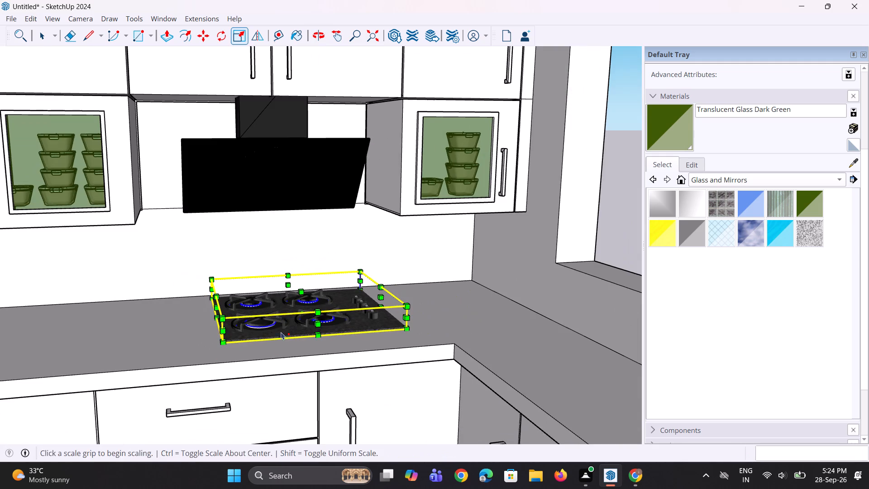
middle_click_drag(214, 361, 213, 374)
key("m")
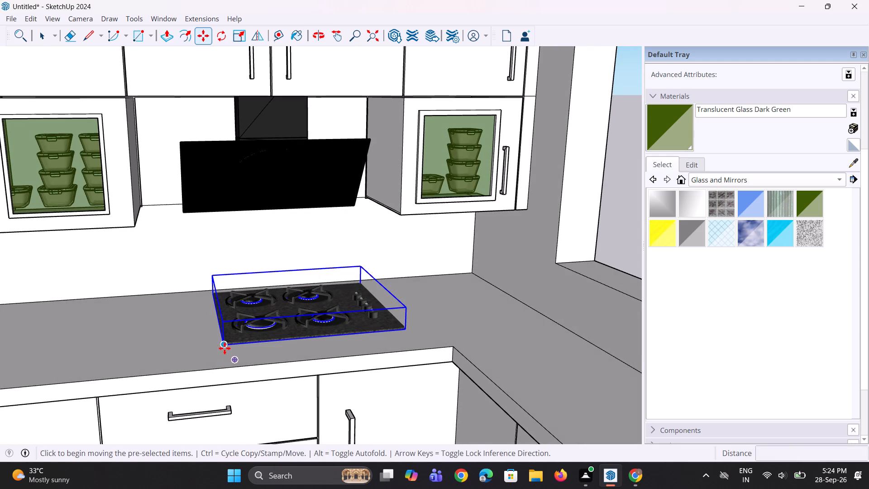
left_click(224, 348)
left_click(200, 346)
Move the gas stove about 3" across the countertop toward its front edge.
middle_click_drag(215, 361, 220, 403)
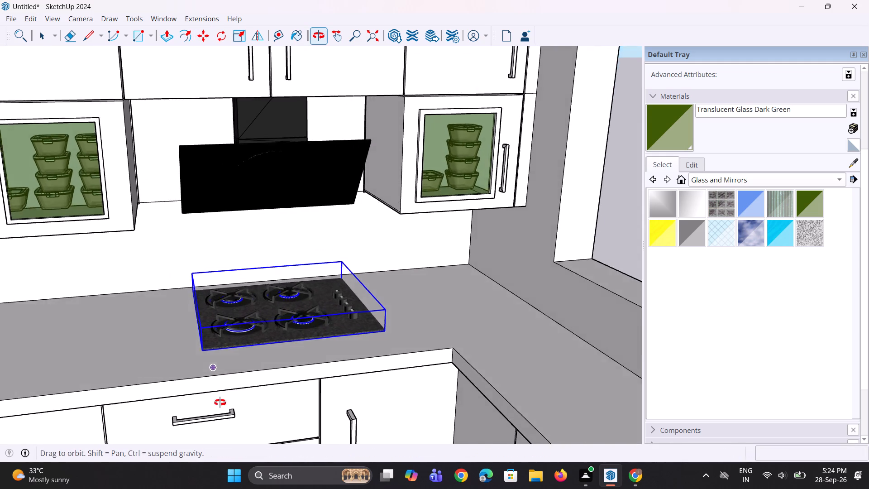
middle_click_drag(220, 403, 302, 401)
scroll(222, 374, "up", 2)
left_click(238, 374)
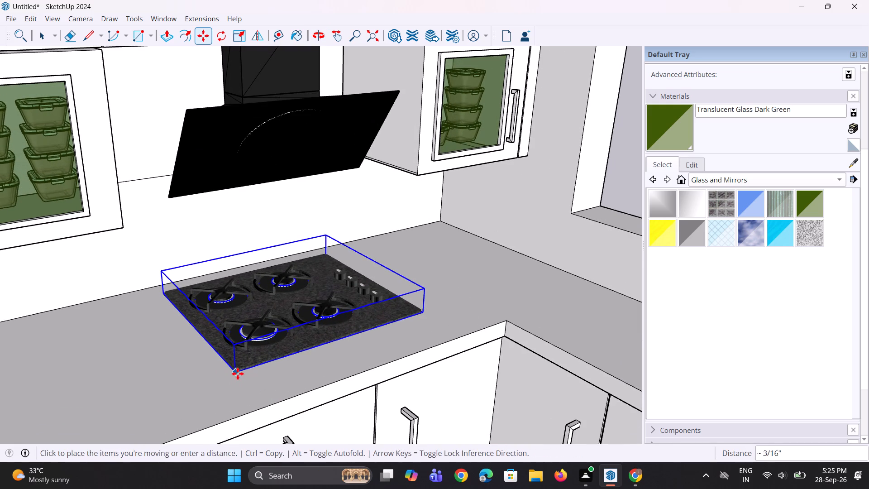
left_click(249, 384)
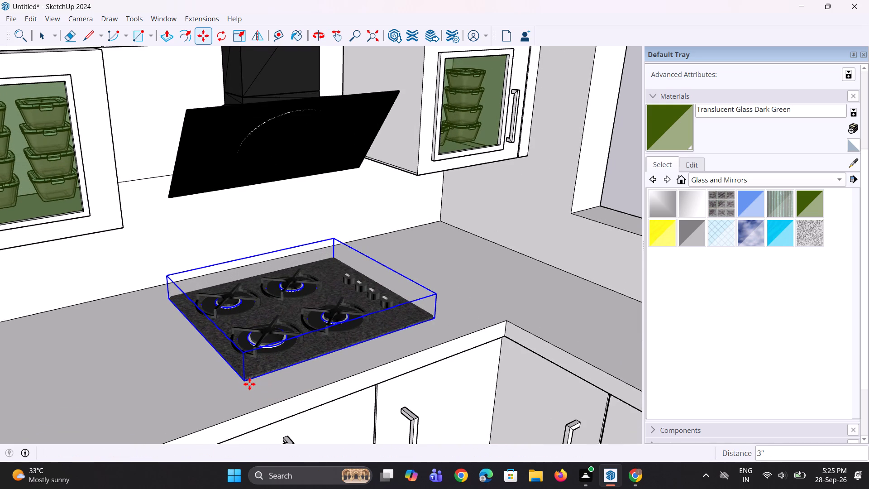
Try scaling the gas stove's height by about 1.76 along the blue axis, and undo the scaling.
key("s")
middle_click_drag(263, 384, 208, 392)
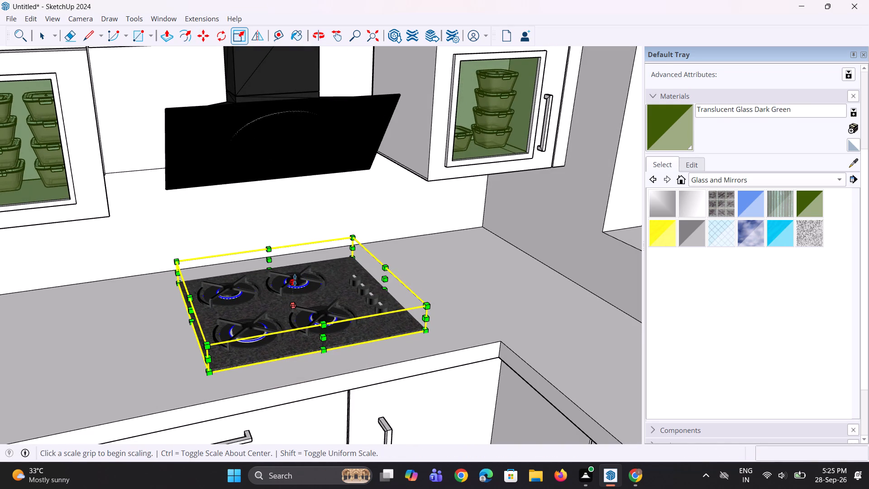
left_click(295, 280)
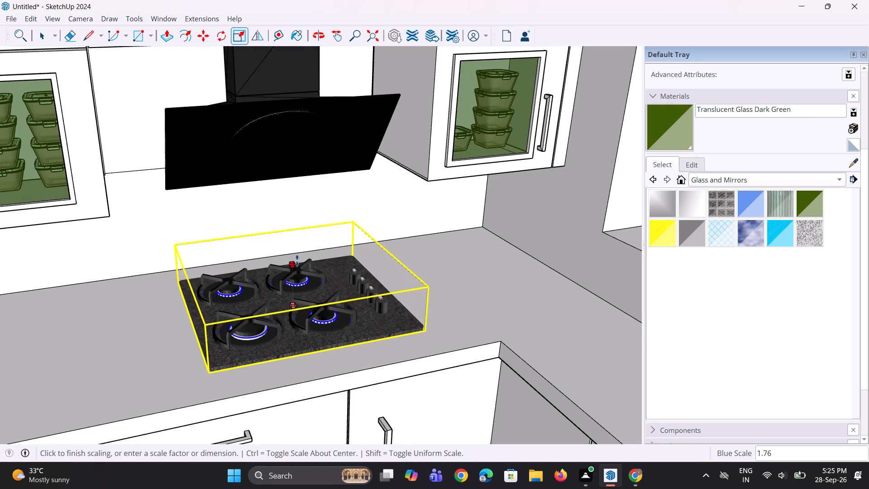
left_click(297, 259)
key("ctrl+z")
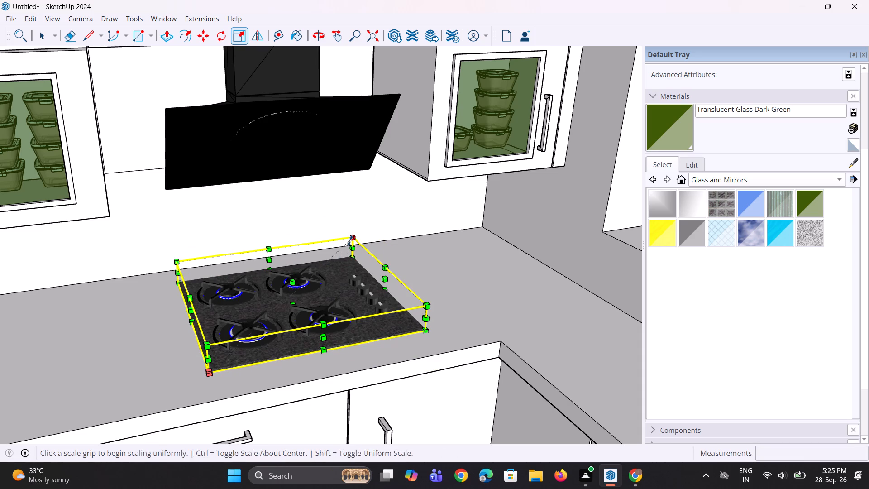
Scale the gas stove's height by about 1.54 along the blue axis and deselect it.
left_click(290, 278)
left_click(293, 270)
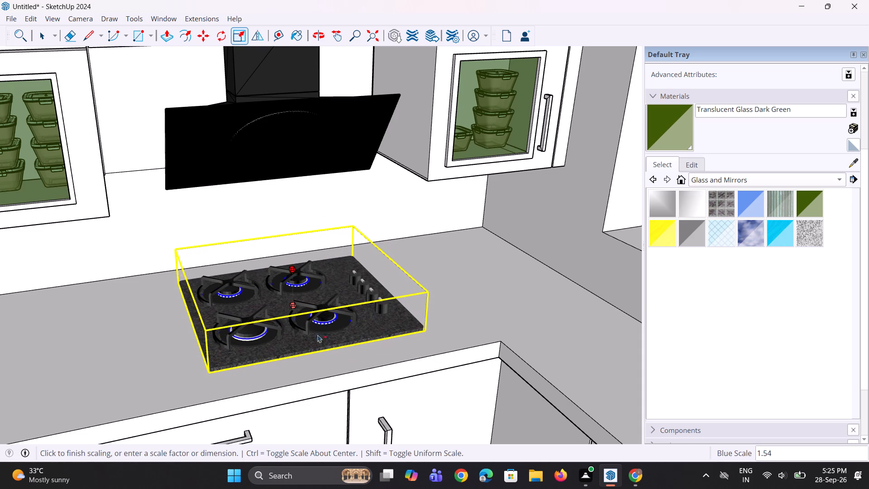
middle_click_drag(316, 339, 151, 418)
key("space")
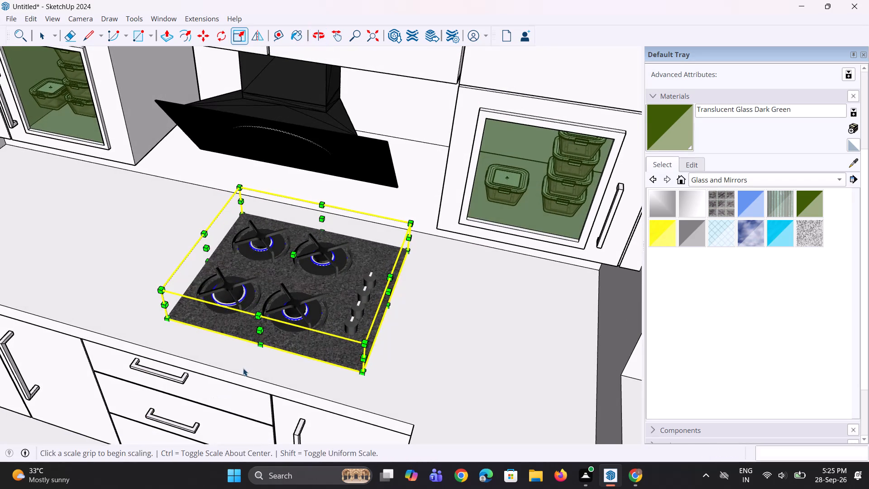
key("space")
scroll(245, 365, "down", 14)
left_click(413, 310)
Examine the gas stove's fit on the countertop beneath the chimney from several angles.
middle_click_drag(174, 403, 213, 374)
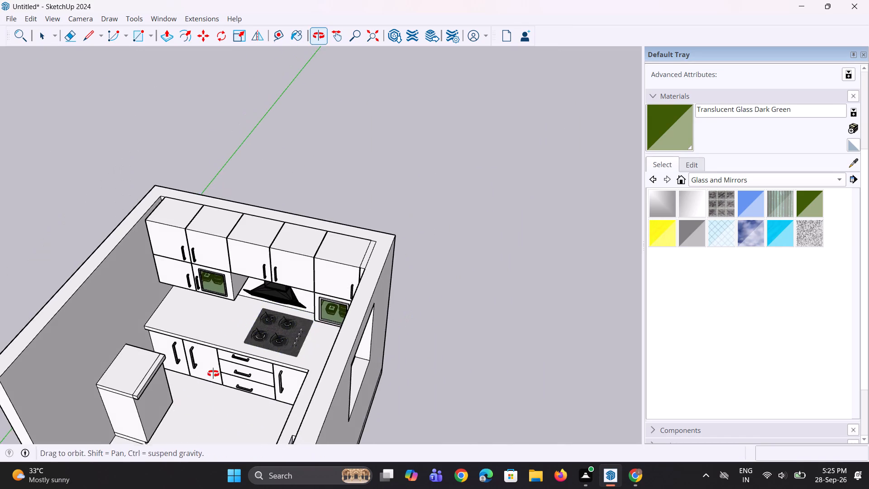
middle_click_drag(213, 374, 251, 348)
scroll(261, 348, "up", 3)
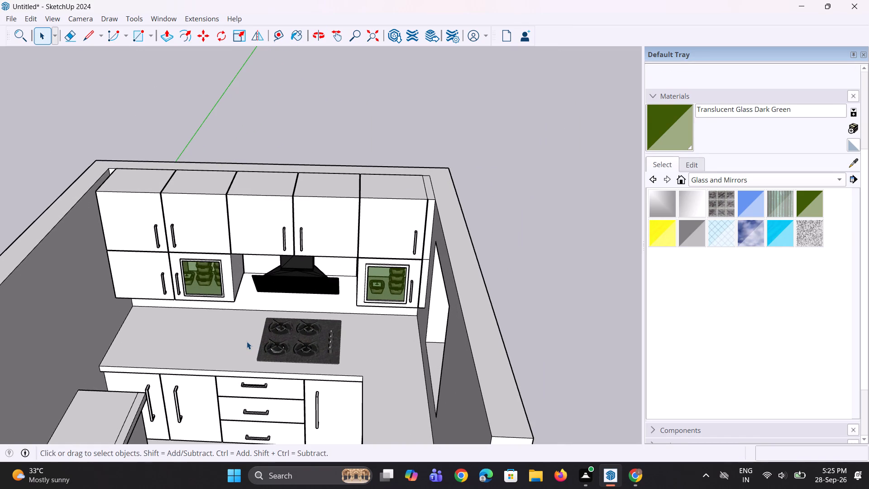
middle_click_drag(234, 369, 254, 330)
scroll(267, 385, "up", 4)
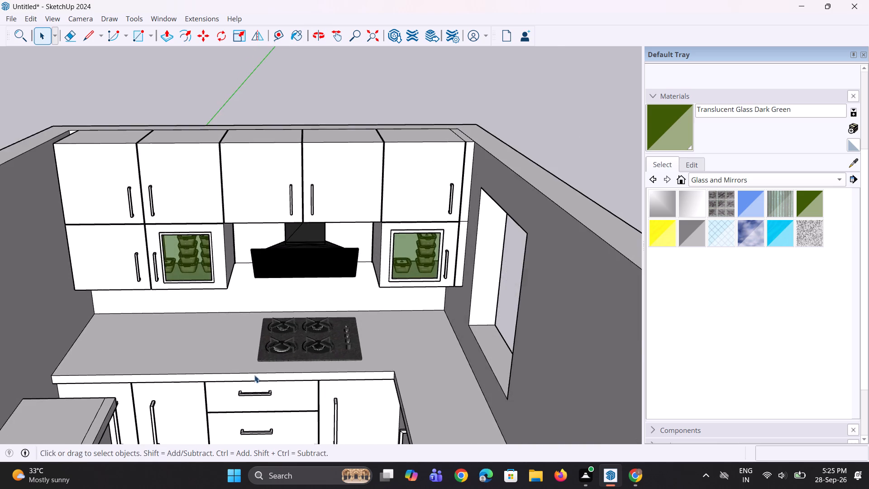
scroll(254, 375, "up", 1)
middle_click_drag(254, 362, 282, 357)
scroll(282, 359, "up", 7)
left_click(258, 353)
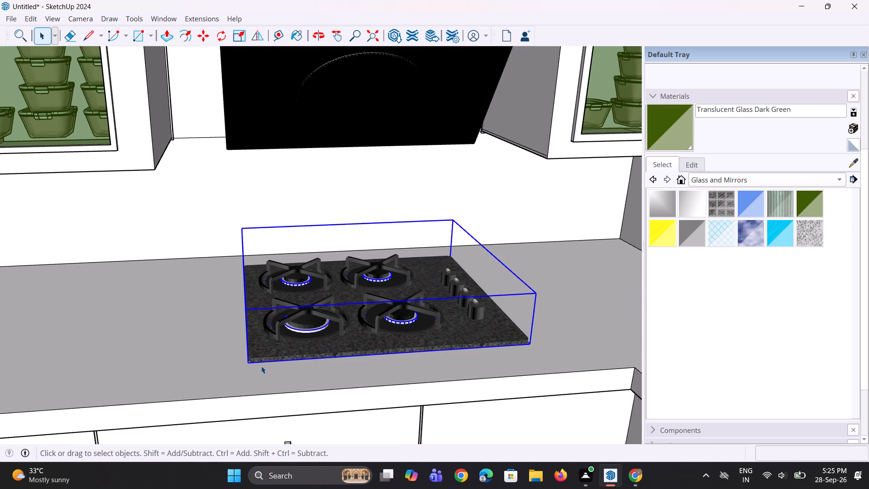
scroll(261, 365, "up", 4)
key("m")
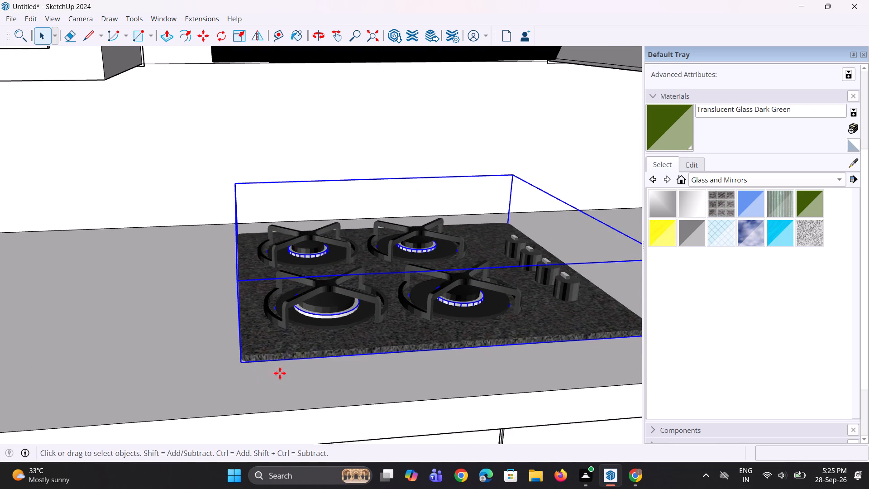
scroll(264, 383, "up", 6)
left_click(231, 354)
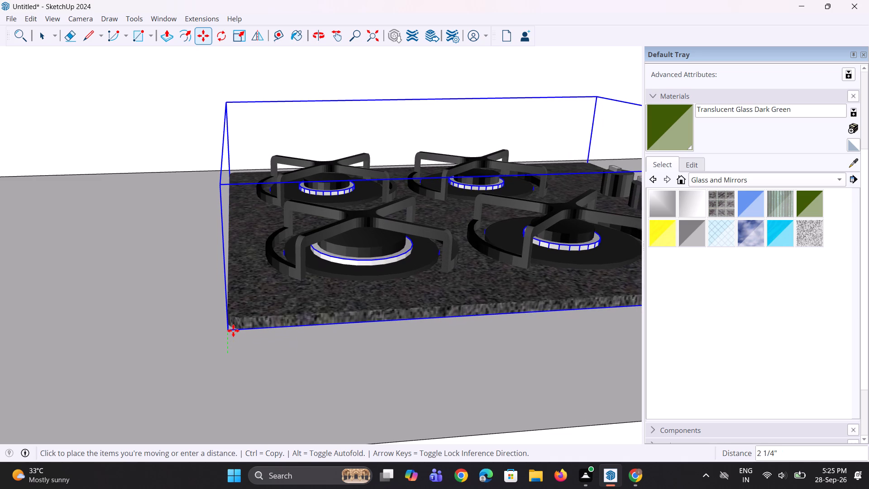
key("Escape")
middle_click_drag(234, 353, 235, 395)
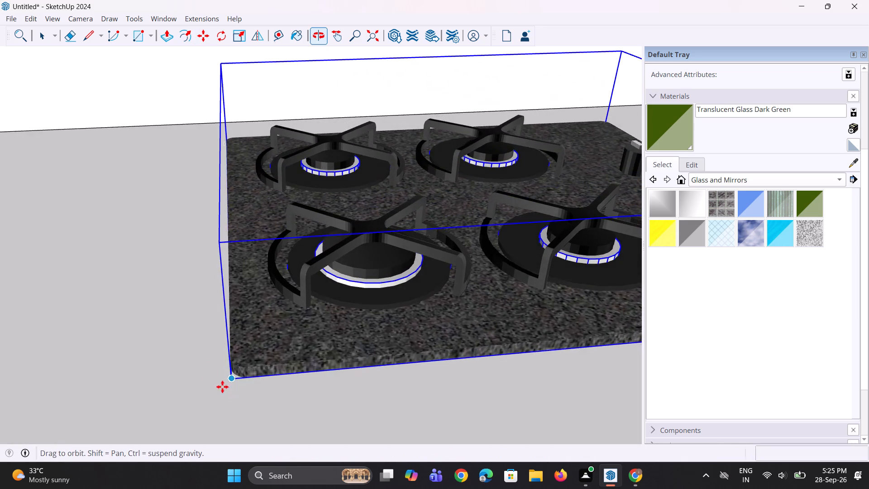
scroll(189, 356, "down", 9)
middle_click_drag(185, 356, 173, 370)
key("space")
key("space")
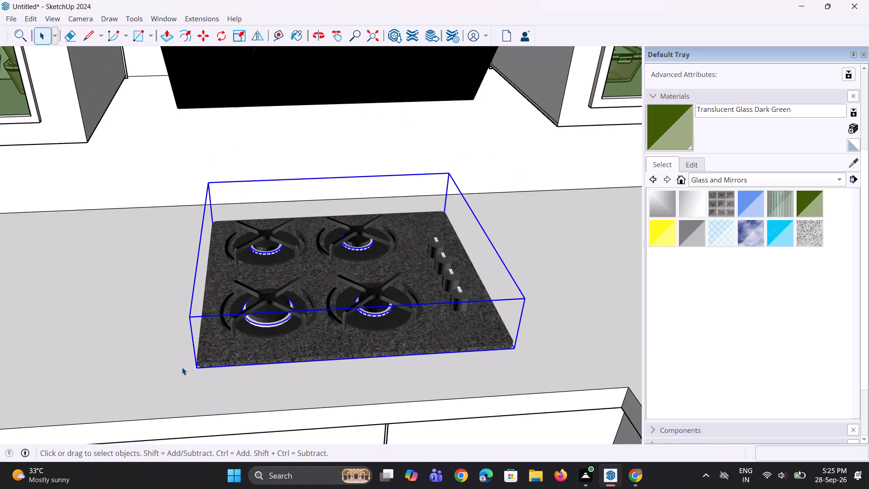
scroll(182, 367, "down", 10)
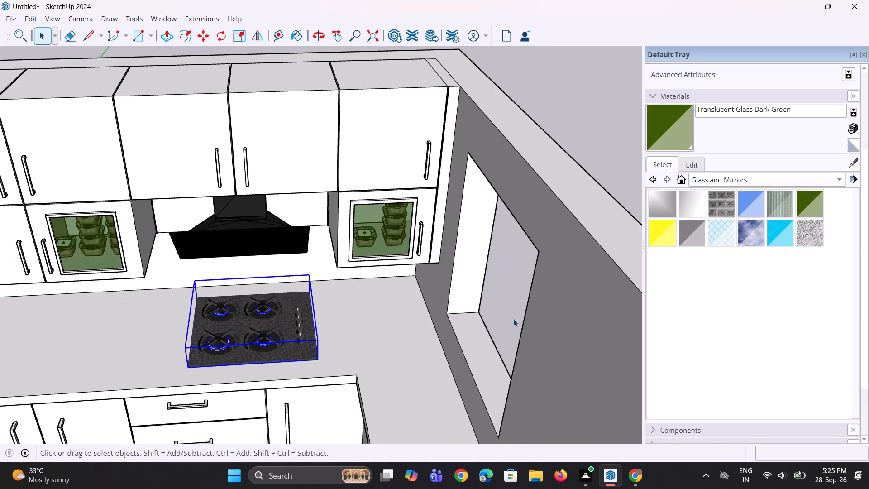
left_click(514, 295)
Examine the kitchen's chimney wall, with its cabinets, stove and countertop, from closer and wider views.
scroll(145, 340, "down", 1)
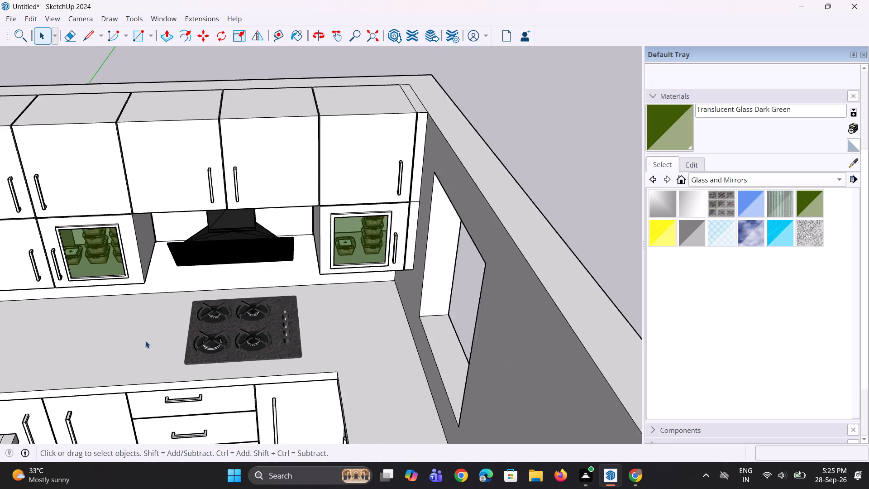
scroll(145, 340, "down", 2)
middle_click_drag(145, 344, 135, 324)
scroll(64, 323, "up", 1)
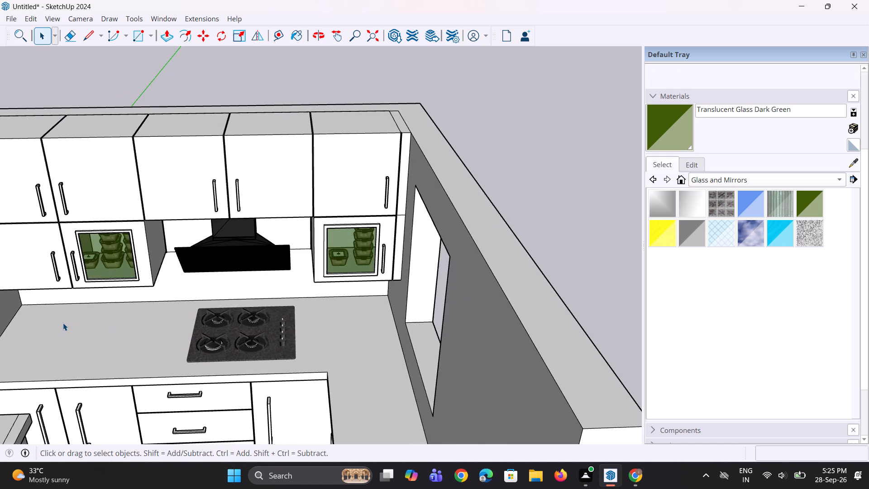
scroll(5, 321, "up", 1)
scroll(56, 316, "down", 4)
middle_click_drag(205, 168, 227, 107)
scroll(475, 59, "down", 4)
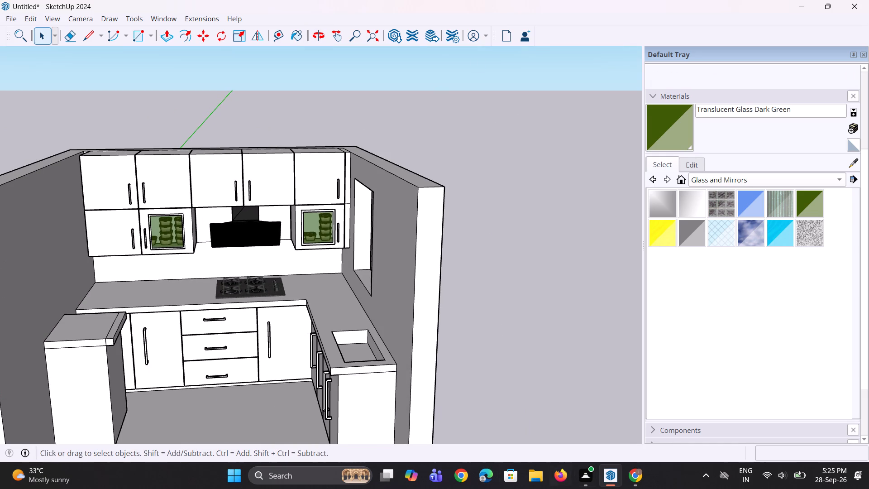
Switch to 3D Warehouse in Chrome and search the models for "cups set".
left_click(613, 478)
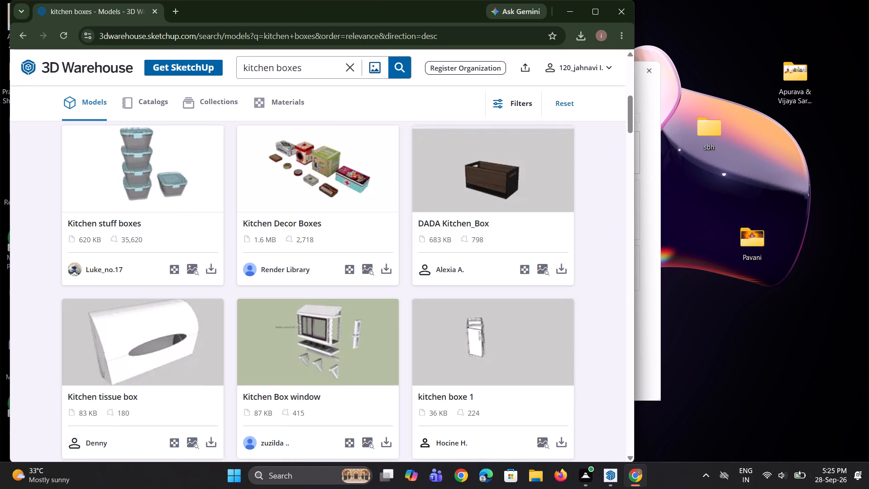
left_click_drag(305, 75, 260, 67)
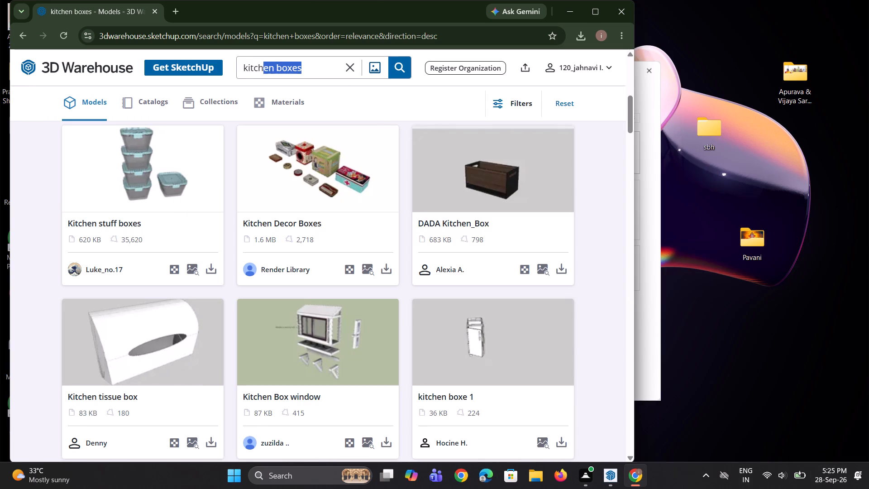
left_click_drag(260, 67, 227, 65)
type("cups set")
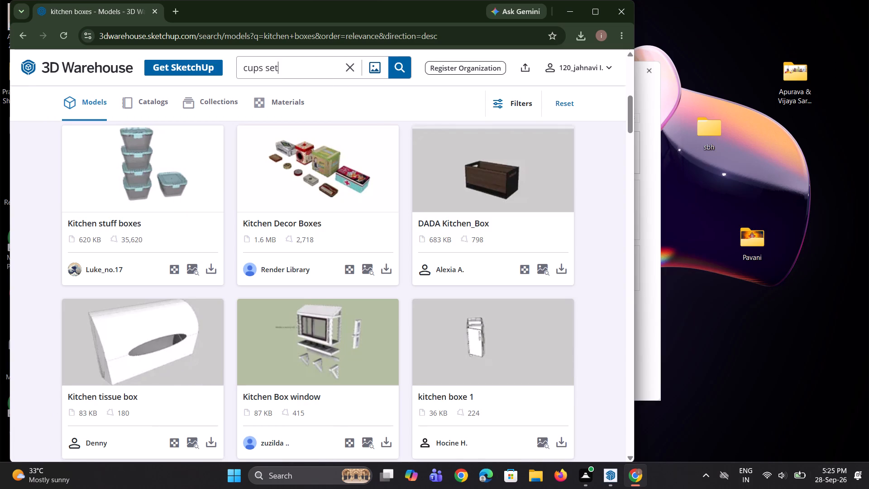
key("Return")
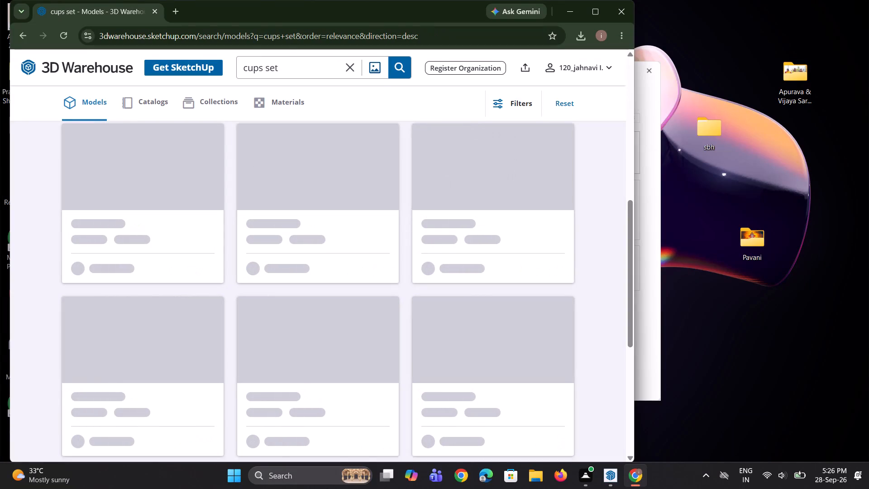
Look through the cups set results for a cup model suitable for the kitchen.
scroll(327, 488, "up", 1)
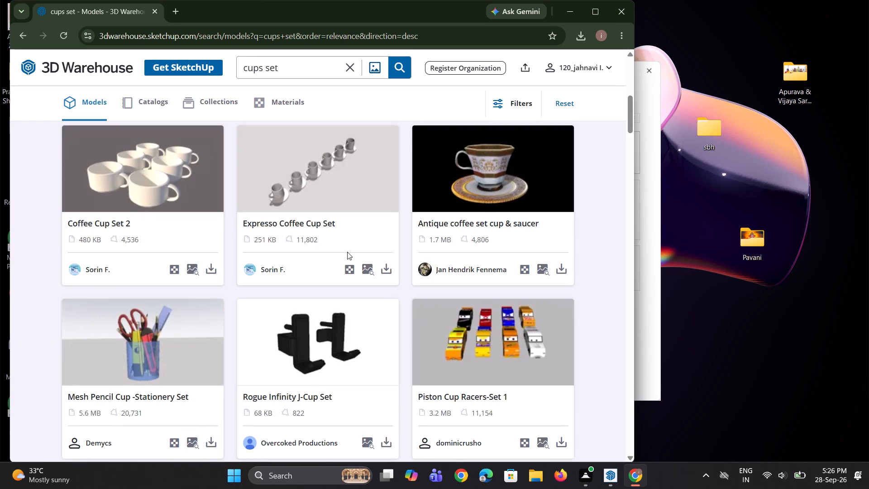
scroll(399, 353, "down", 3)
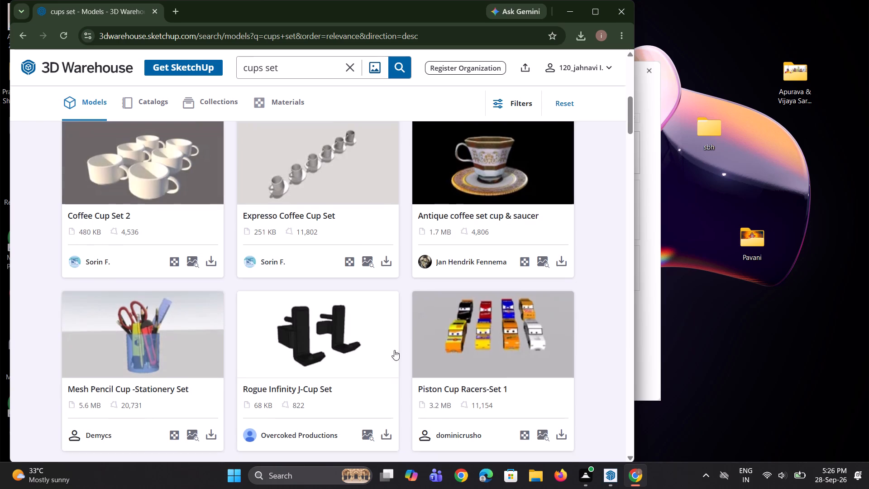
scroll(394, 350, "down", 4)
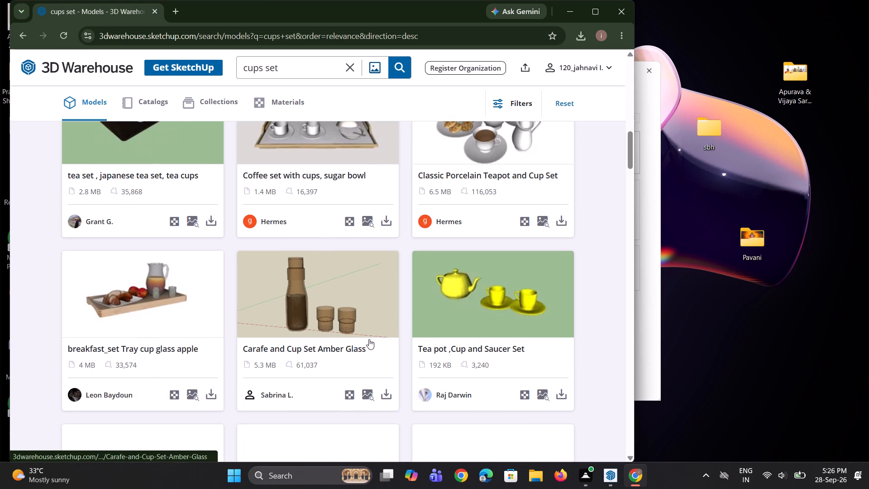
scroll(369, 339, "down", 2)
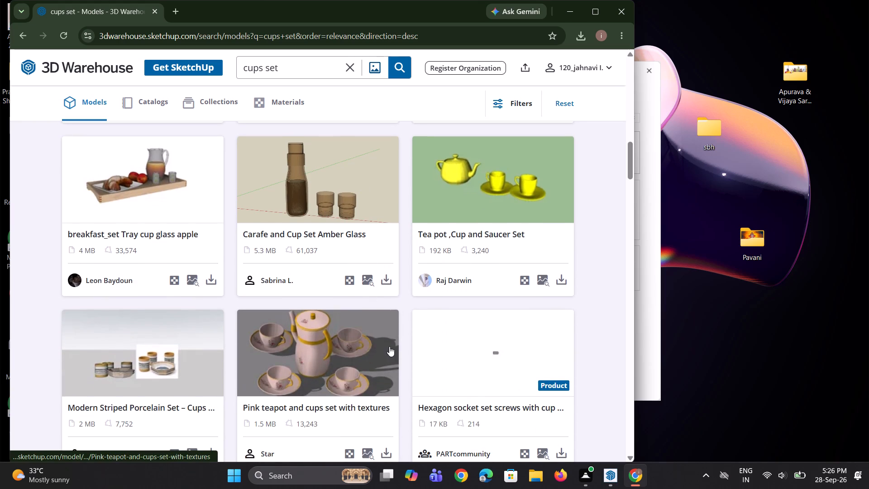
scroll(329, 335, "down", 6)
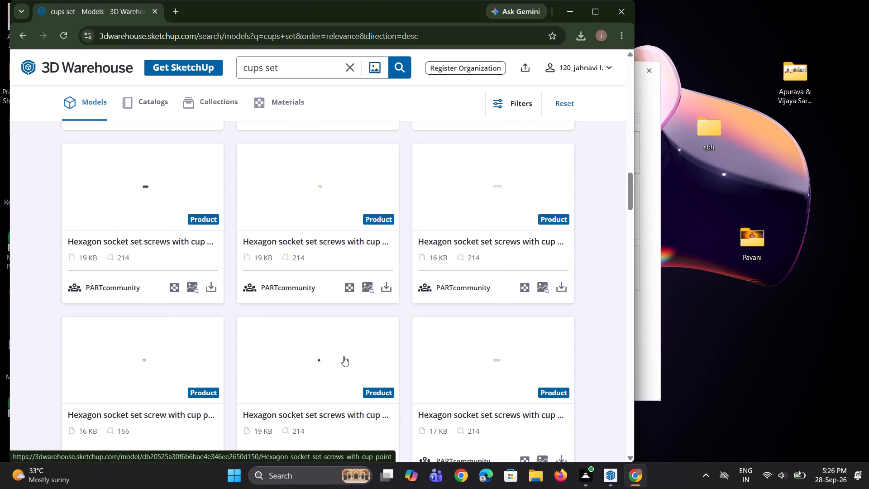
scroll(305, 365, "up", 5)
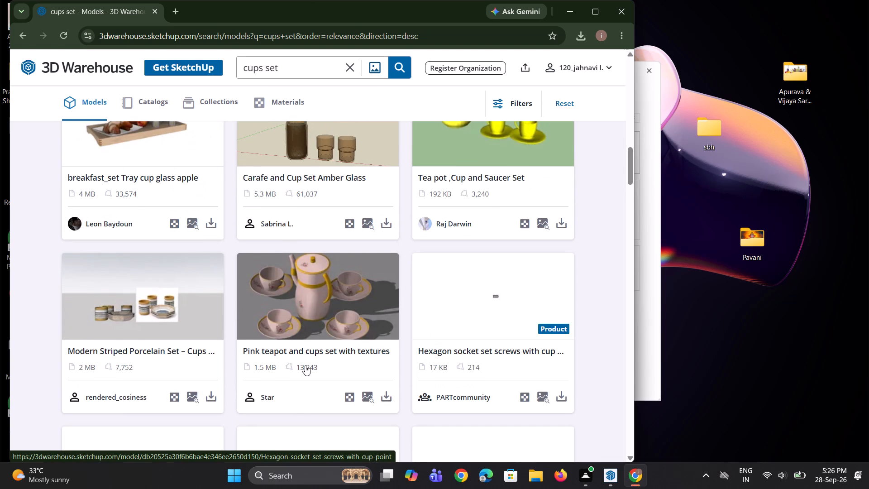
scroll(305, 365, "down", 1)
scroll(305, 365, "up", 3)
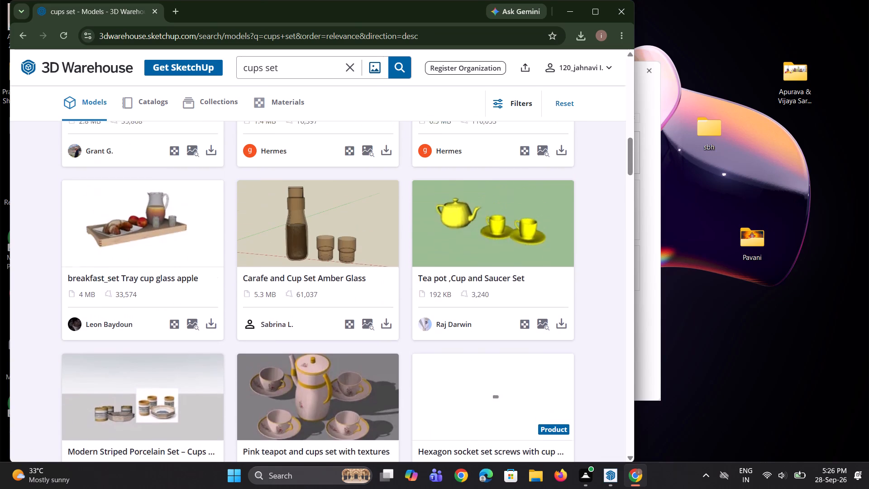
scroll(305, 365, "down", 4)
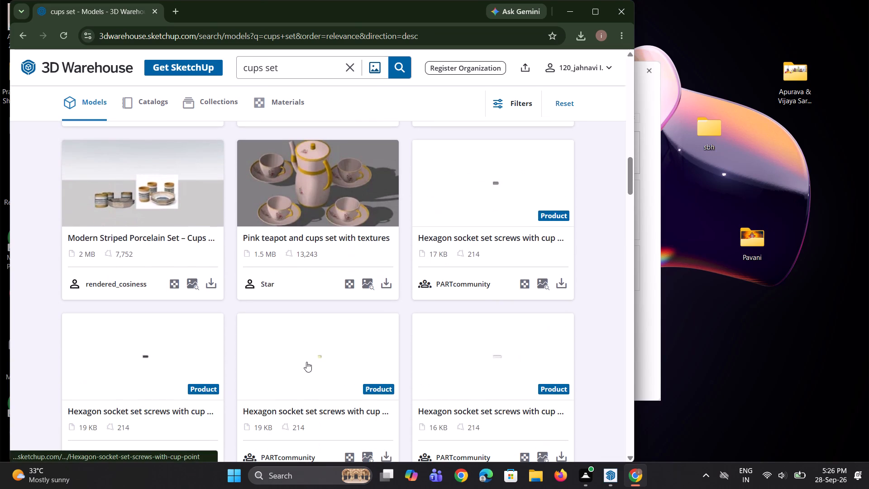
scroll(335, 365, "down", 3)
scroll(335, 365, "up", 5)
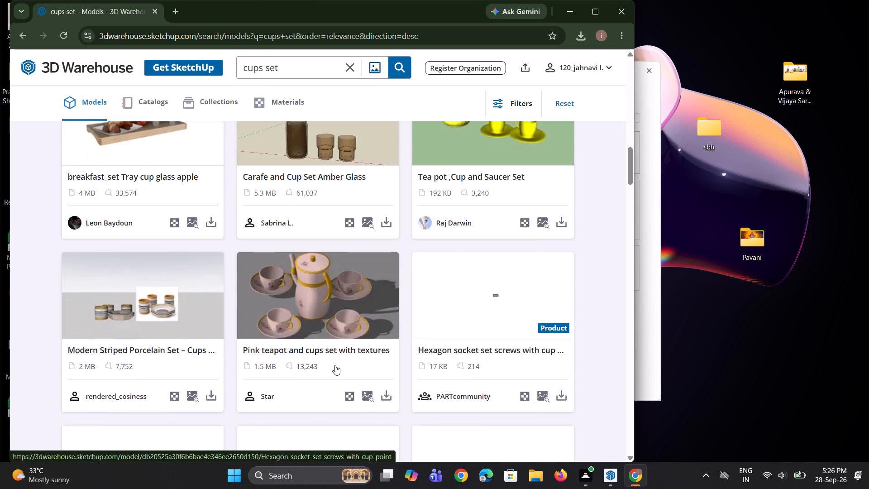
scroll(335, 365, "up", 6)
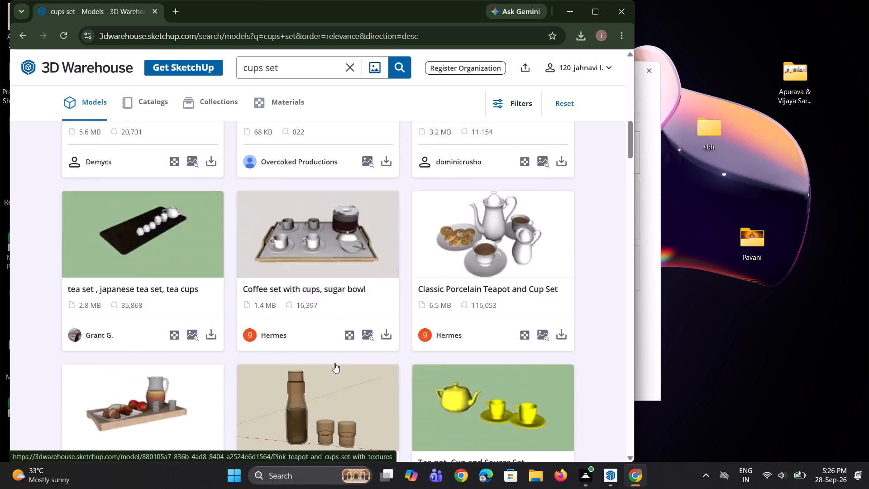
scroll(337, 360, "down", 2)
scroll(314, 307, "up", 2)
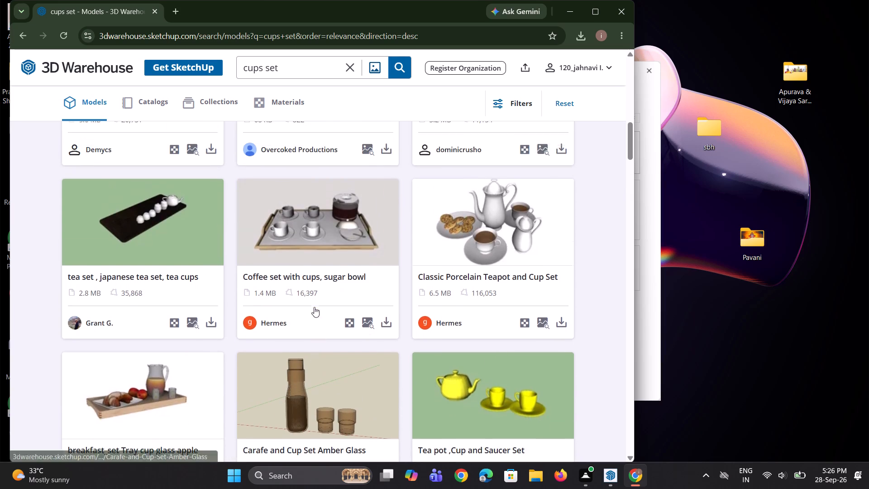
scroll(314, 307, "up", 3)
scroll(231, 306, "up", 2)
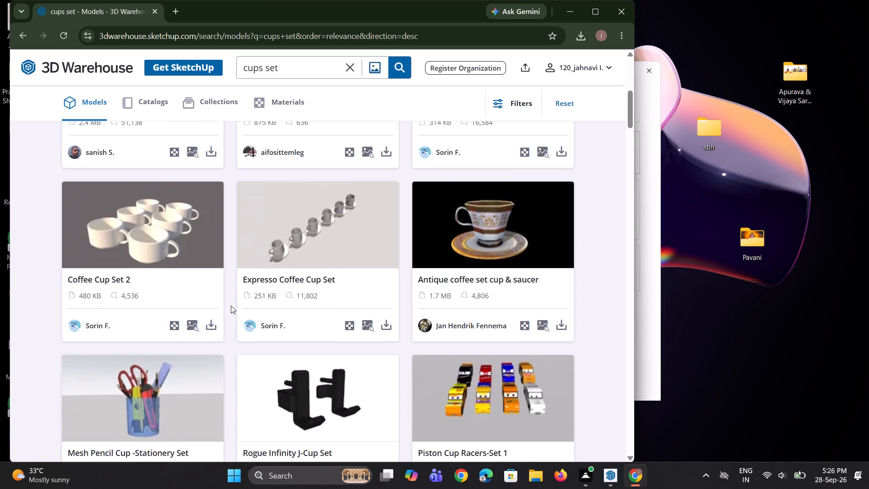
scroll(325, 298, "down", 8)
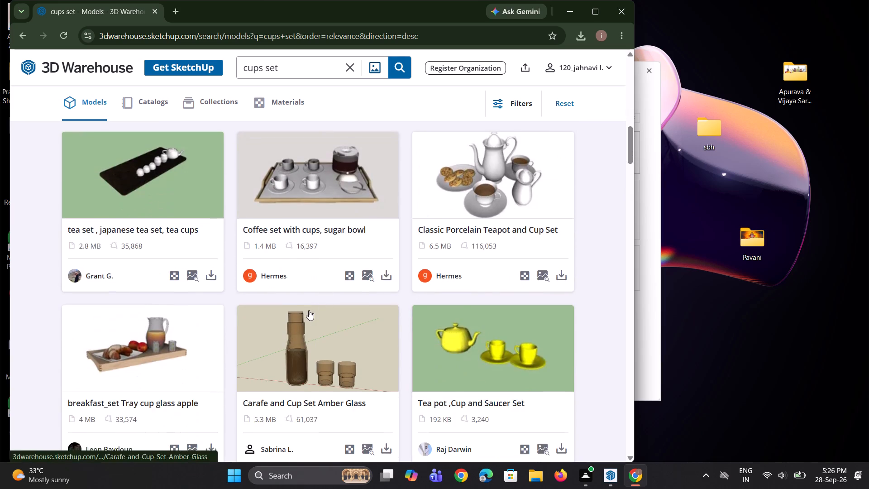
scroll(309, 310, "down", 9)
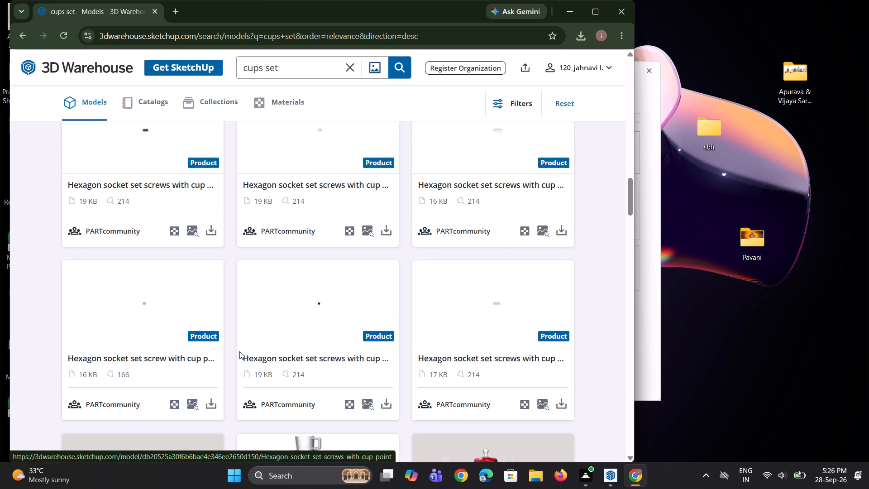
scroll(332, 335, "down", 3)
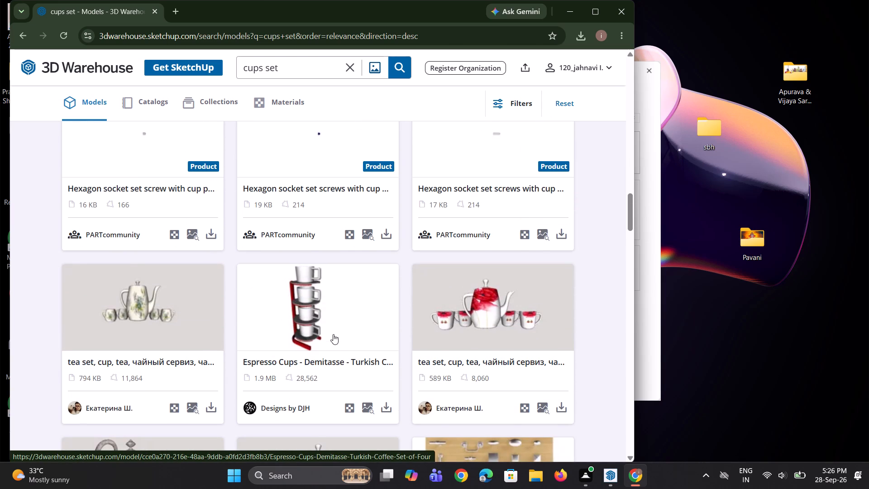
scroll(333, 334, "down", 3)
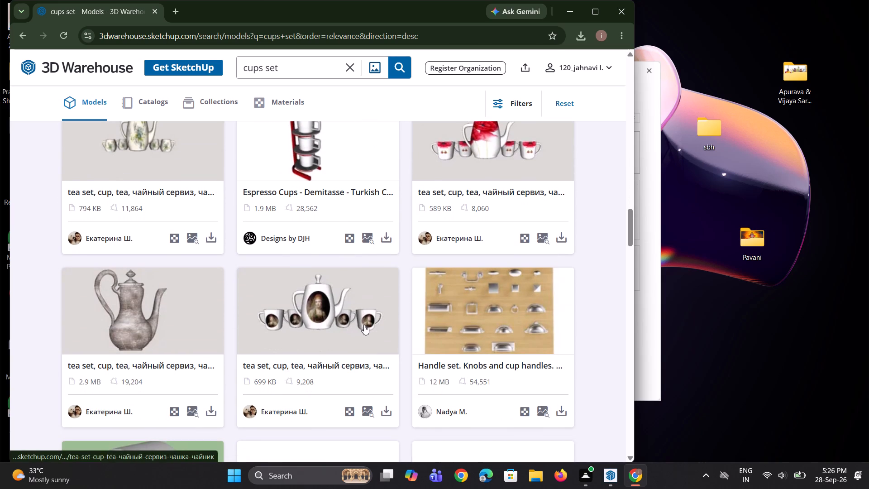
Download the Espresso Cups - Demitasse - Turkish Coffee set model as a SketchUp file.
left_click(384, 240)
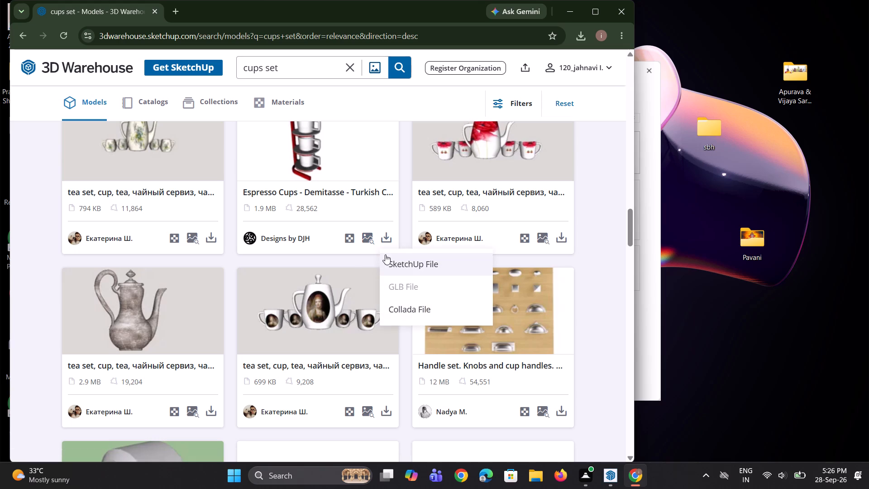
left_click(388, 269)
Look through the remaining cups set results for another suitable model.
scroll(334, 338, "down", 4)
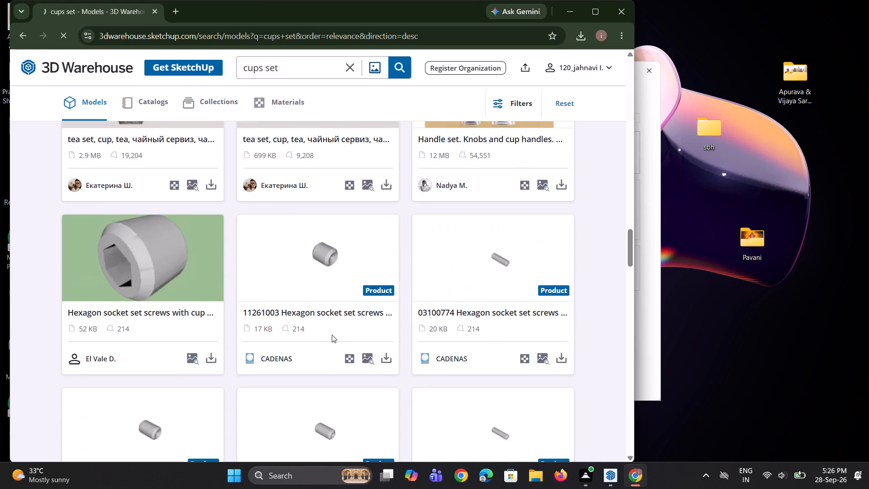
scroll(332, 335, "down", 10)
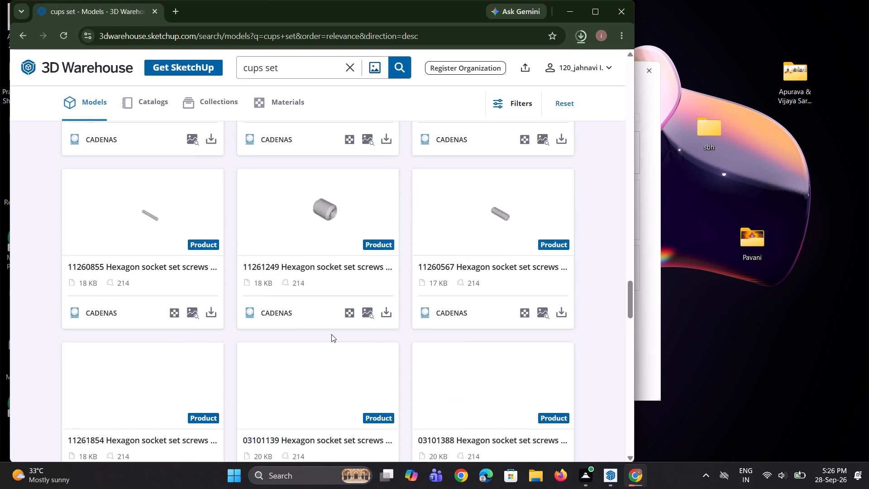
scroll(331, 334, "down", 6)
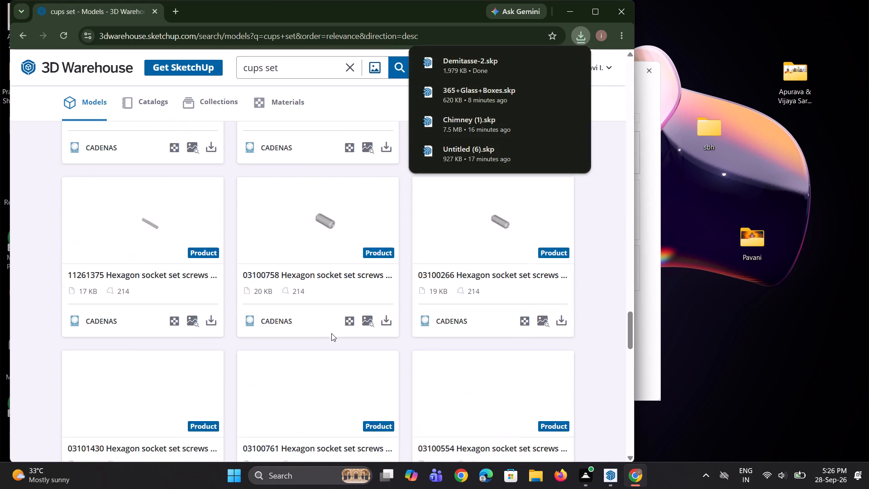
scroll(331, 333, "down", 12)
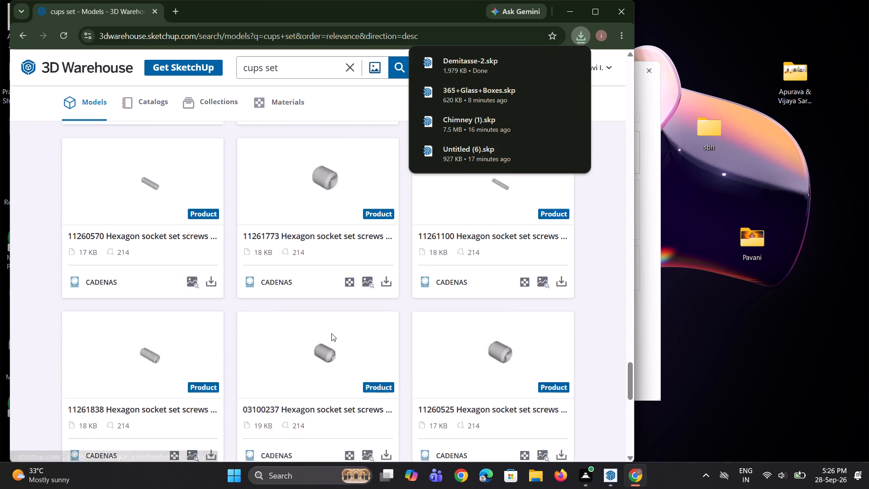
scroll(331, 333, "down", 3)
scroll(331, 333, "up", 17)
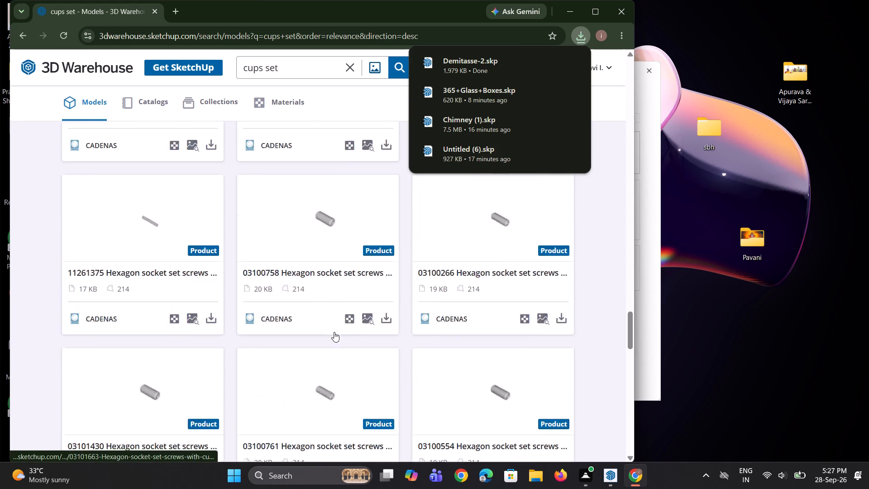
scroll(334, 332, "up", 20)
scroll(334, 332, "up", 4)
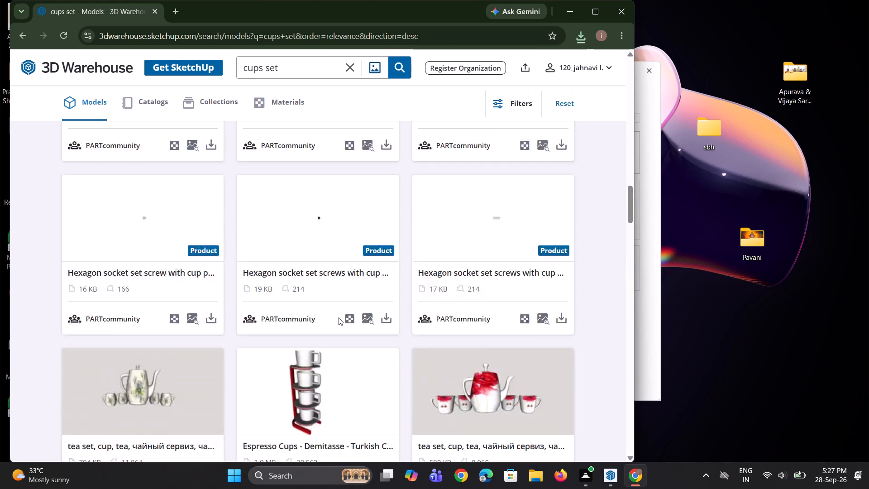
scroll(339, 317, "up", 4)
Search the 3D Warehouse models for "kitchen".
left_click_drag(285, 65, 200, 74)
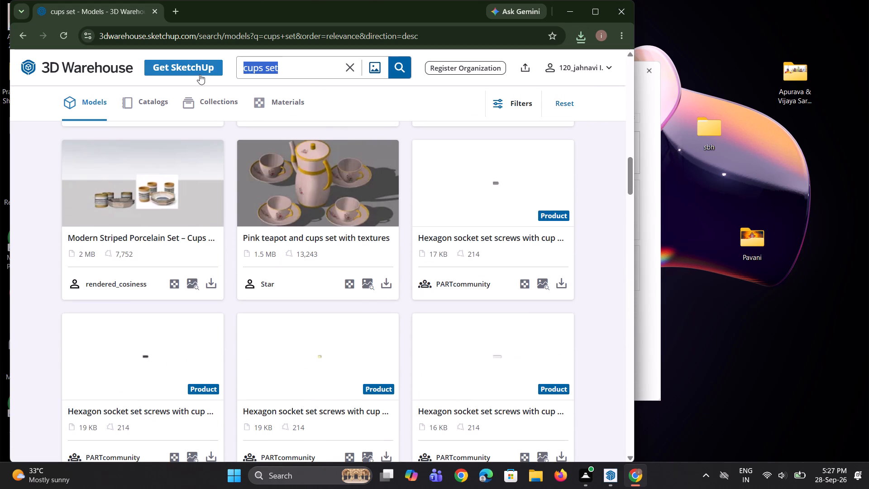
left_click_drag(200, 74, 198, 74)
type("kitchen")
key("Return")
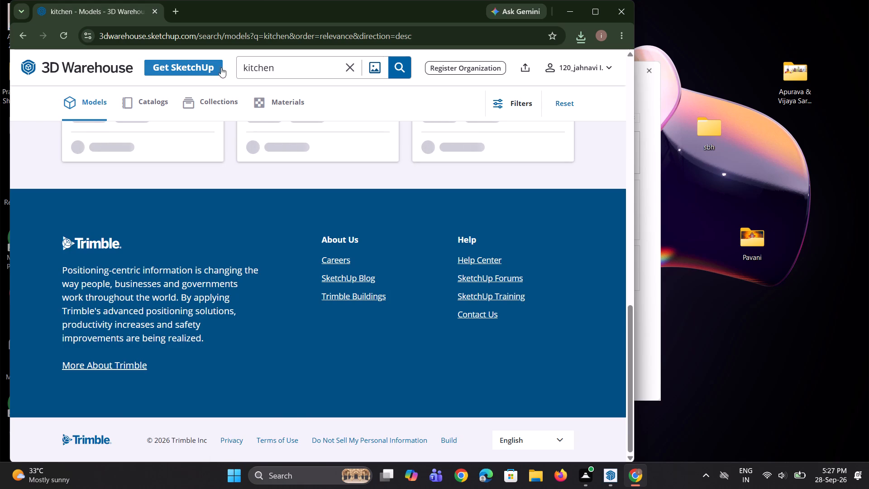
scroll(302, 289, "up", 5)
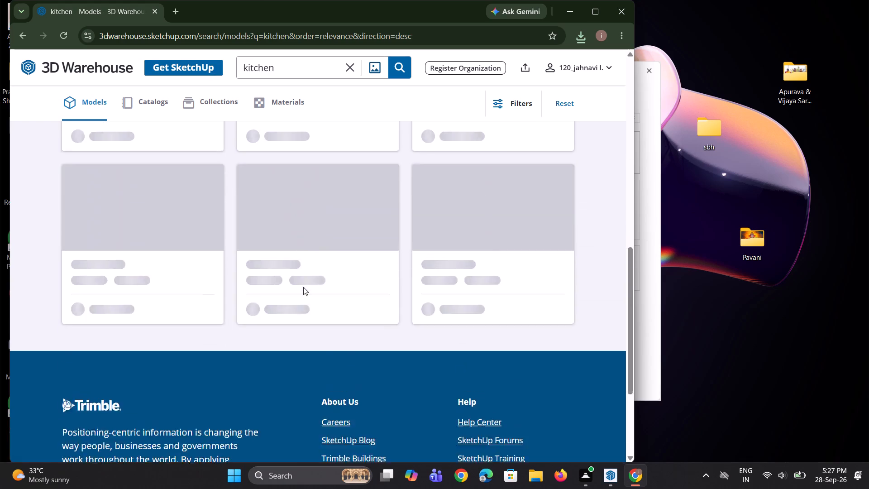
scroll(303, 287, "up", 8)
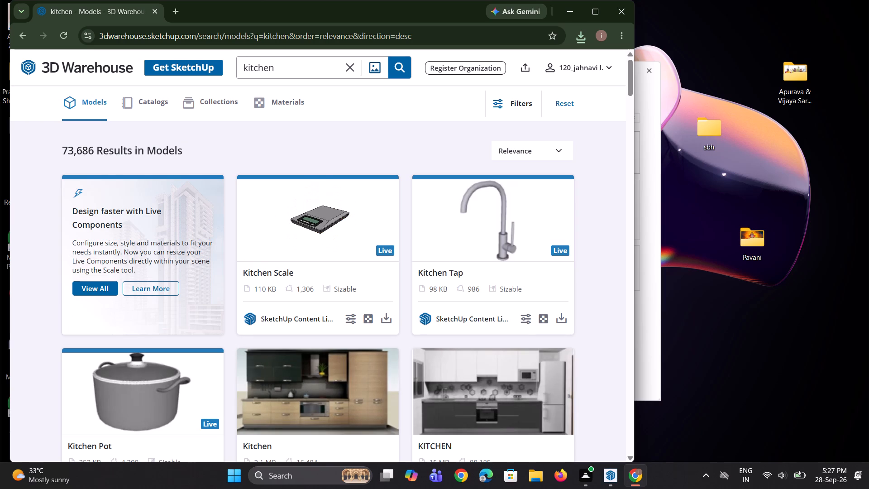
Download the 14 MB Kitchen model of a tray with bottles, bowls and a potted plant as a SketchUp file, skipping the download-limit video.
scroll(262, 333, "down", 6)
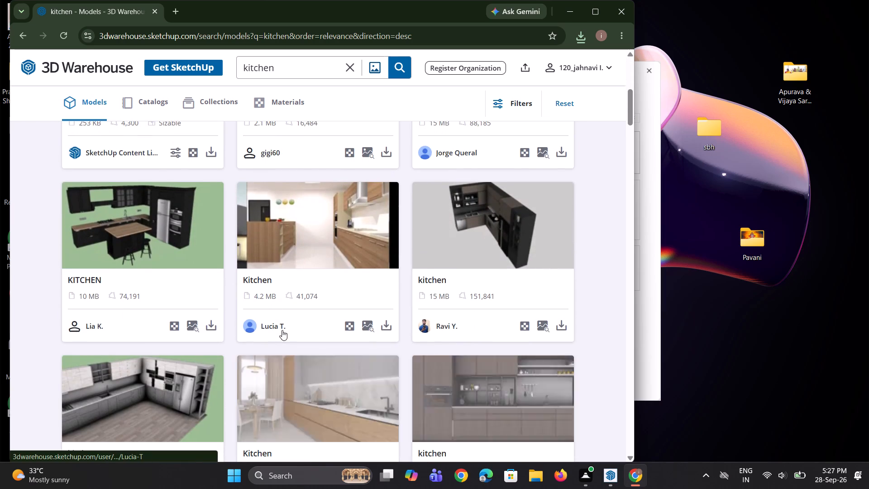
scroll(364, 319, "down", 6)
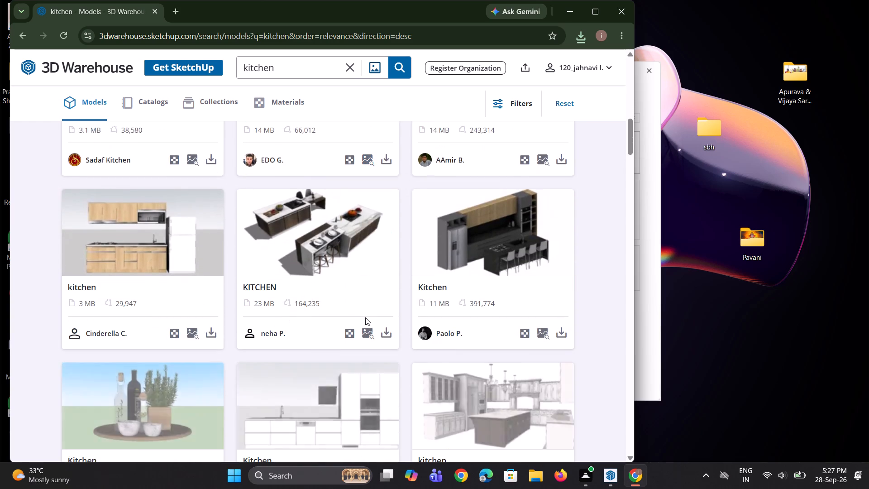
scroll(365, 317, "down", 2)
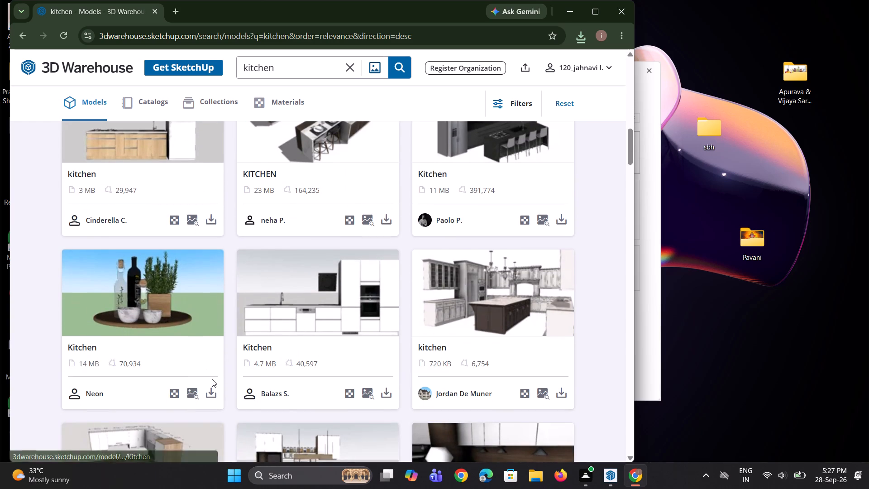
left_click(210, 392)
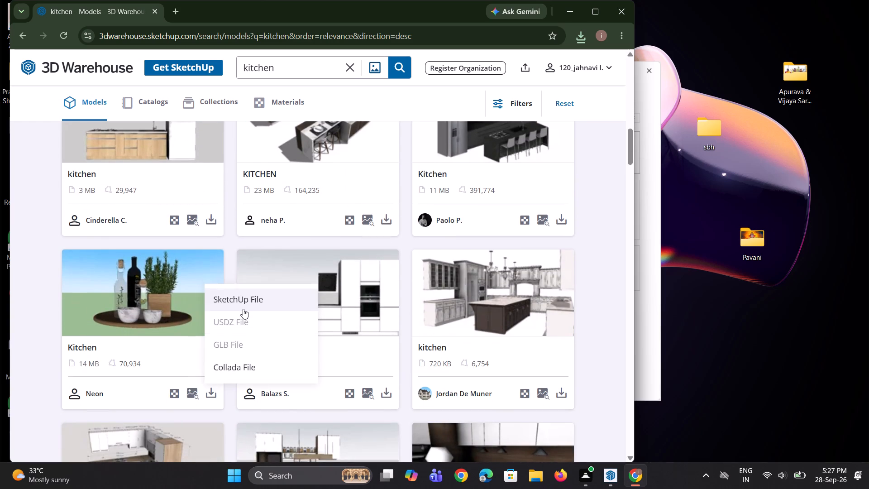
left_click(243, 309)
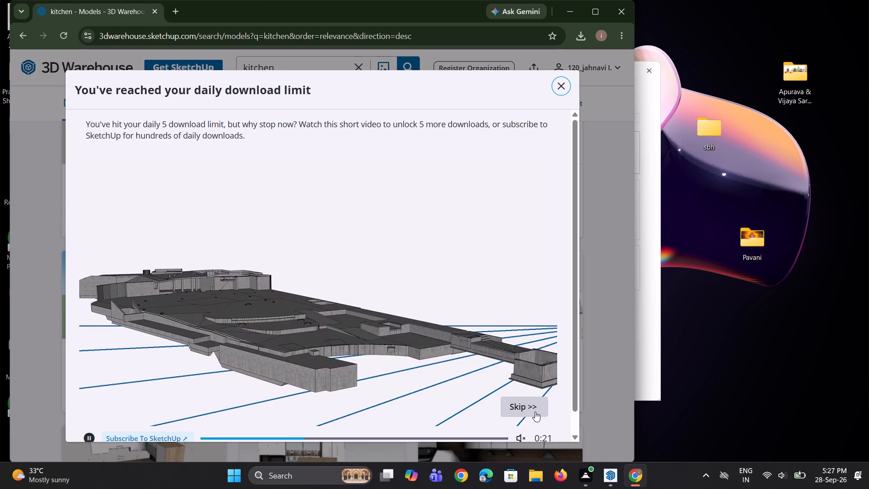
left_click(534, 411)
left_click(343, 361)
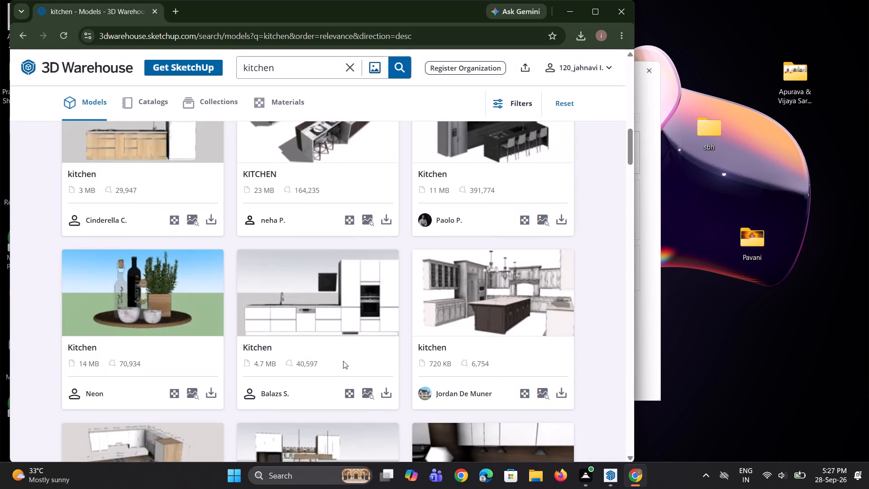
scroll(343, 358, "down", 3)
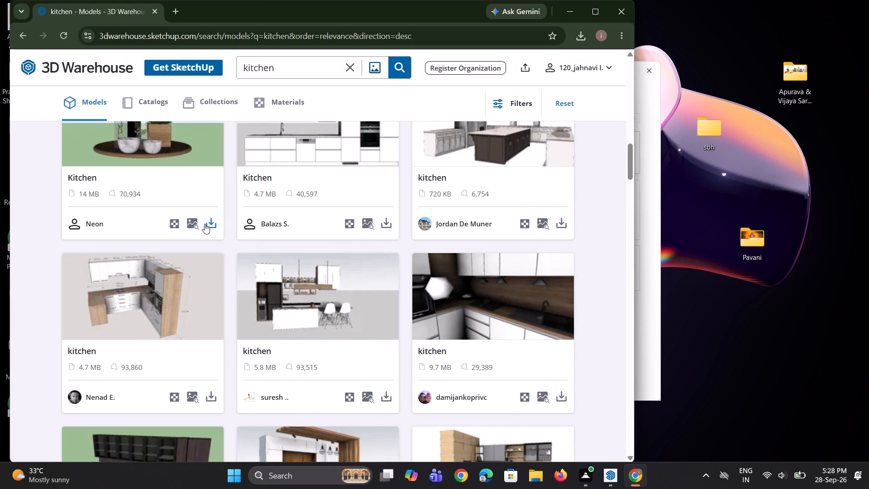
left_click(212, 226)
left_click(219, 245)
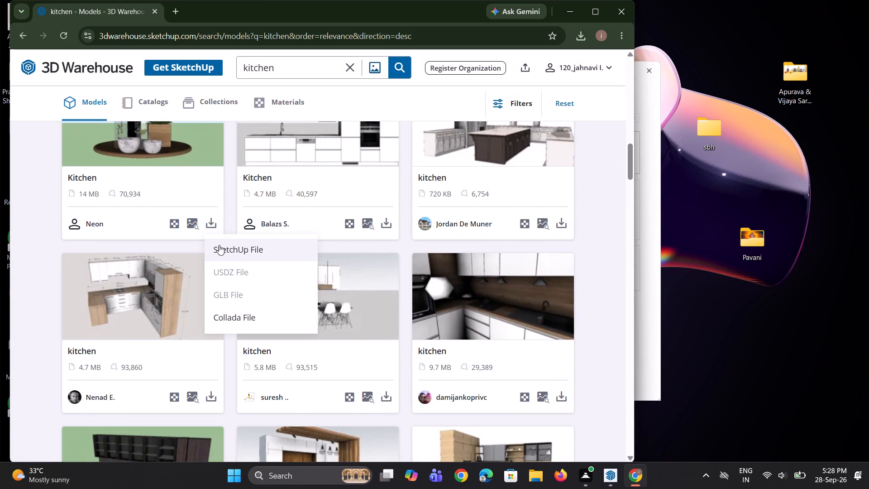
Download the 8.4 MB Kitchen model with dark cabinets and a wood-slatted counter from the search results as a SketchUp file.
scroll(344, 317, "down", 3)
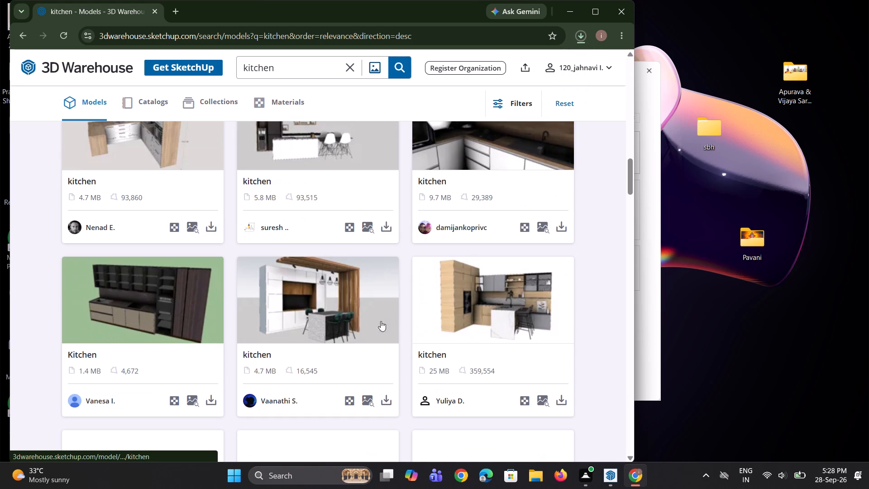
scroll(350, 319, "down", 3)
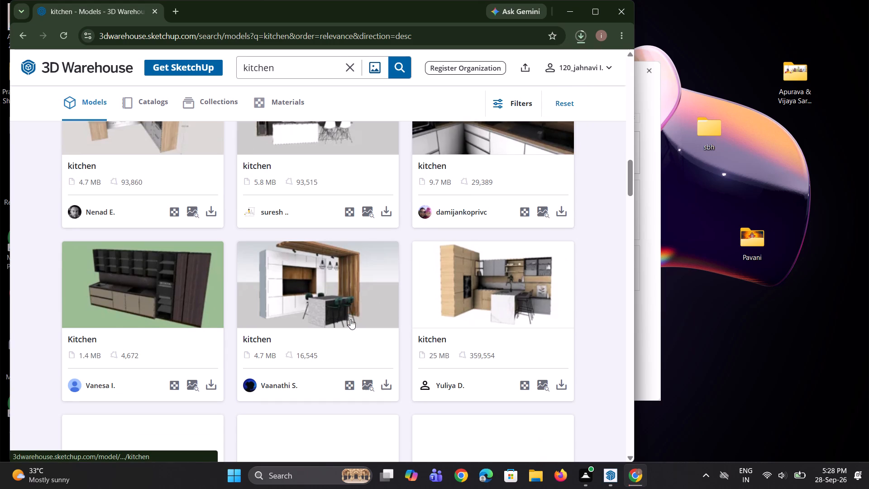
scroll(315, 313, "down", 2)
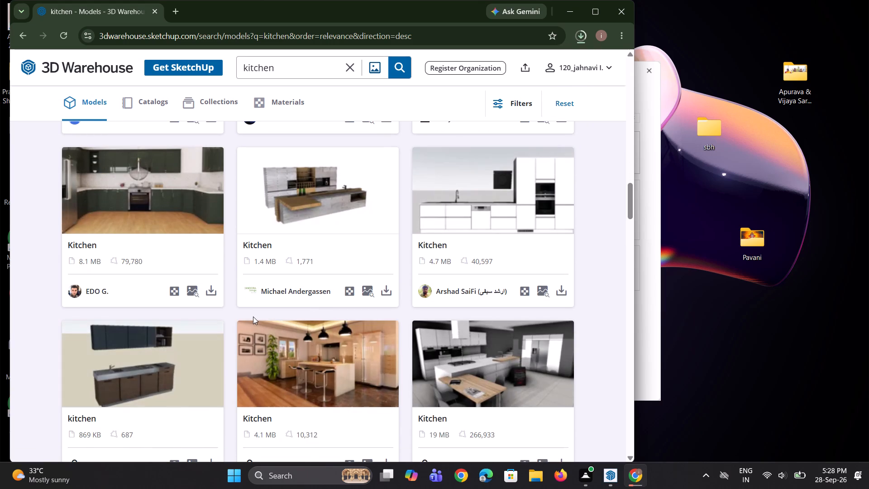
scroll(331, 346, "down", 2)
scroll(273, 325, "down", 3)
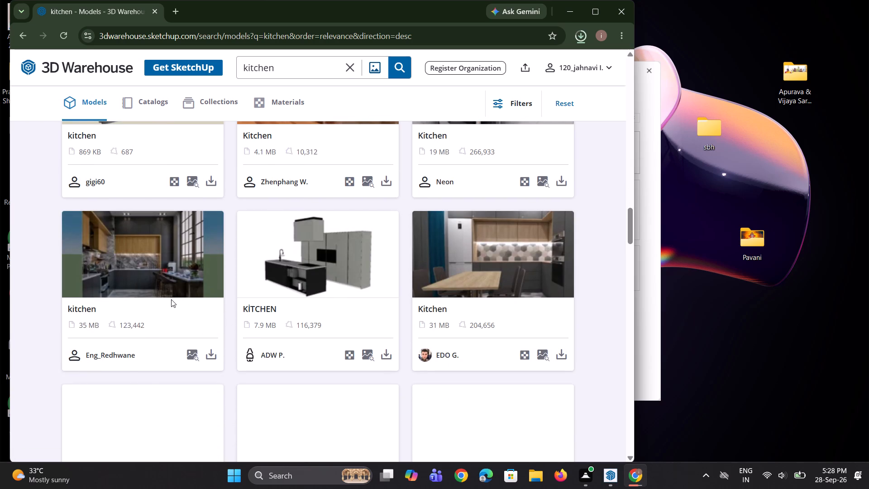
scroll(183, 302, "down", 2)
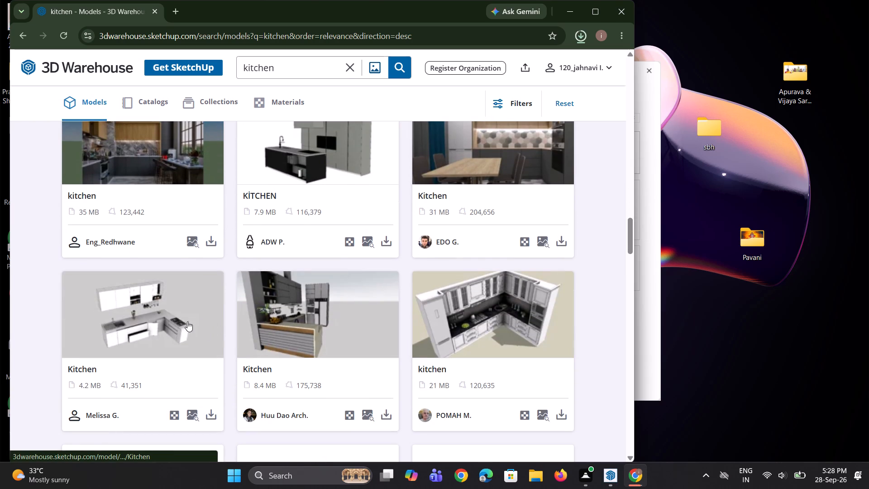
scroll(185, 321, "down", 1)
middle_click_drag(182, 321, 182, 300)
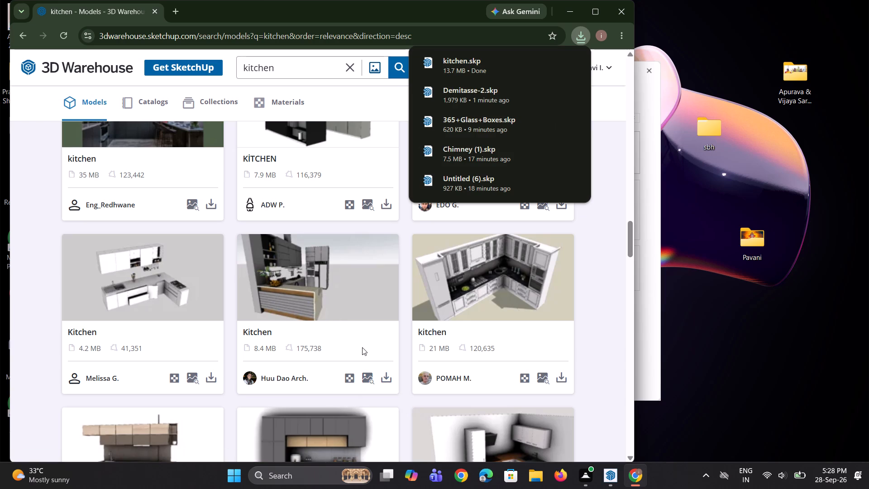
scroll(352, 336, "down", 2)
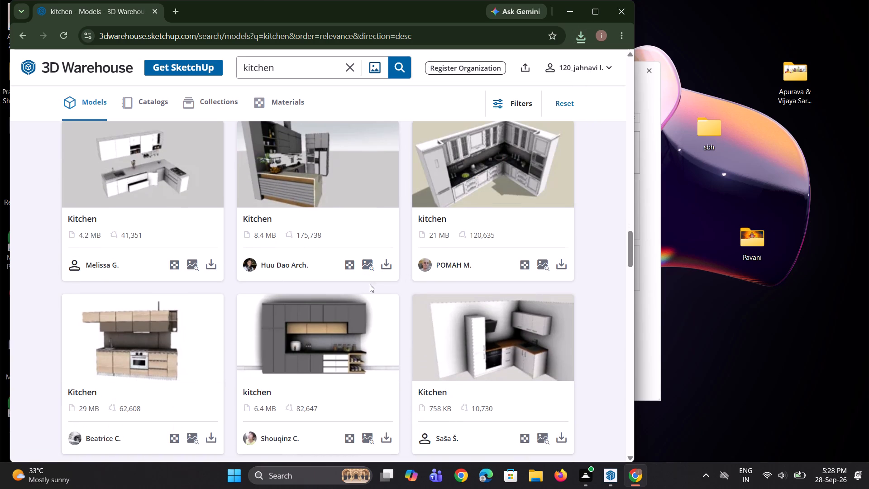
left_click(382, 266)
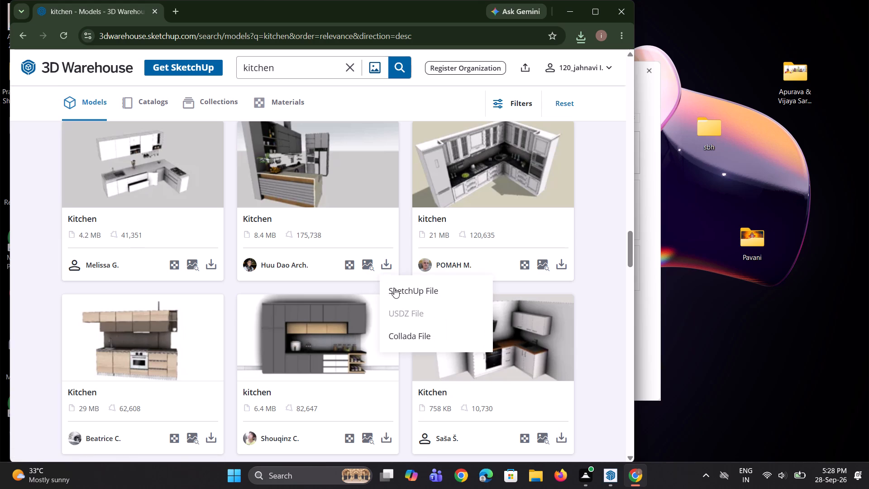
left_click(395, 289)
Look through further kitchen results for another model with useful cabinets or kitchen accessories.
scroll(329, 355, "down", 4)
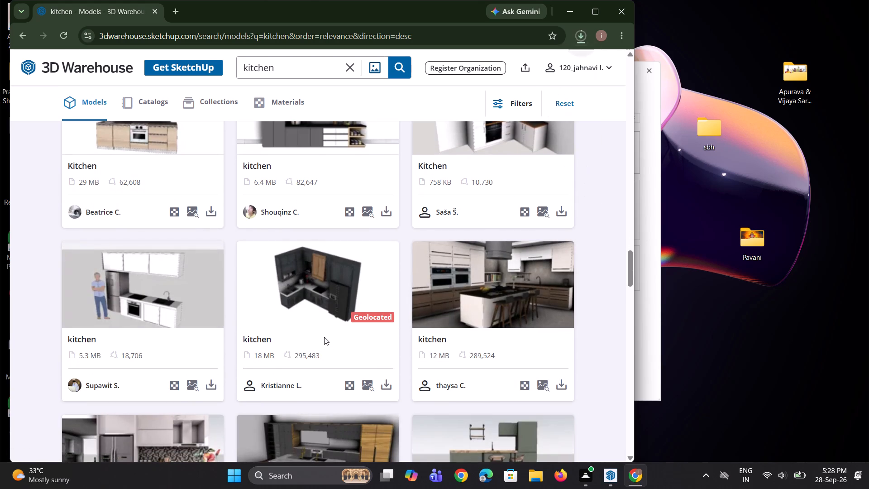
scroll(325, 330, "up", 1)
scroll(325, 330, "down", 4)
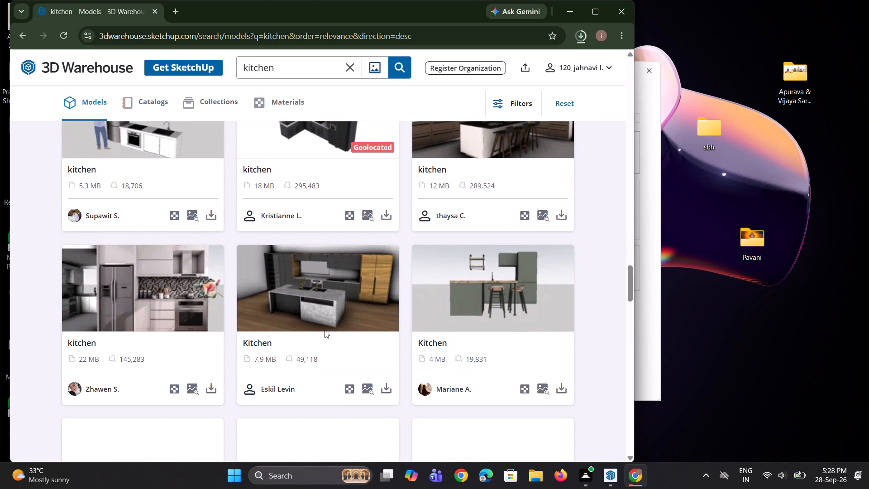
scroll(258, 321, "up", 2)
scroll(302, 303, "up", 2)
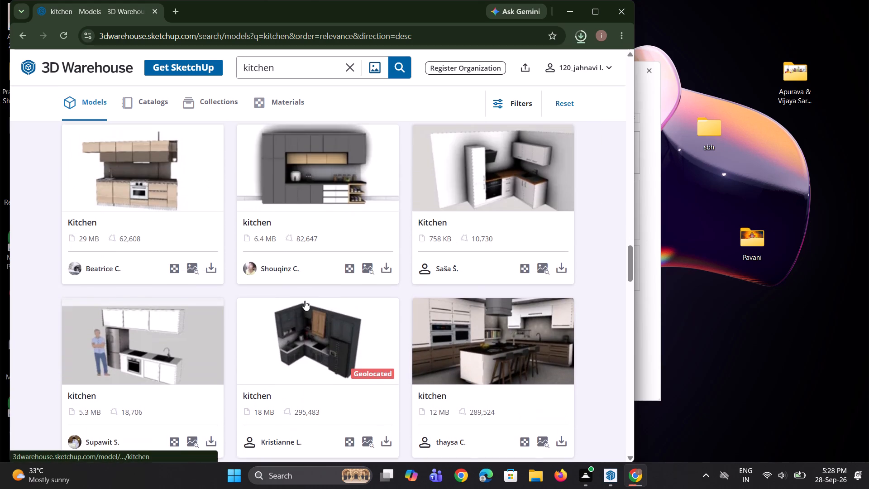
scroll(305, 301, "down", 9)
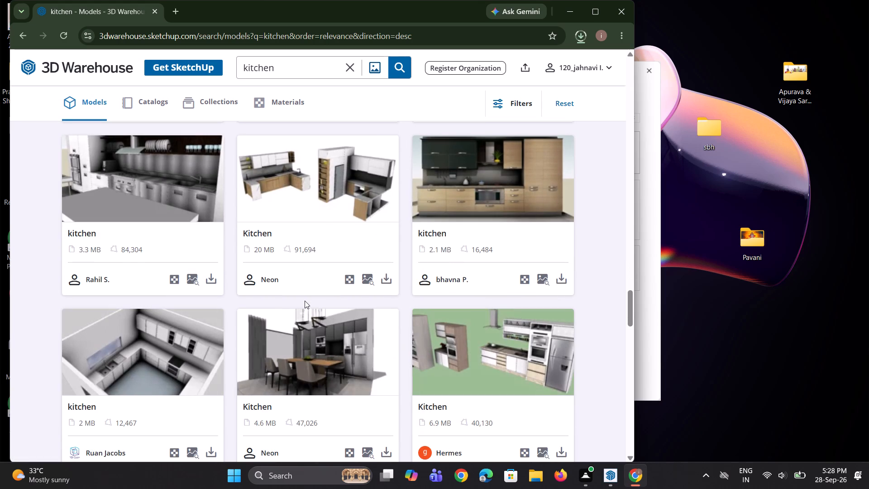
scroll(361, 323, "down", 4)
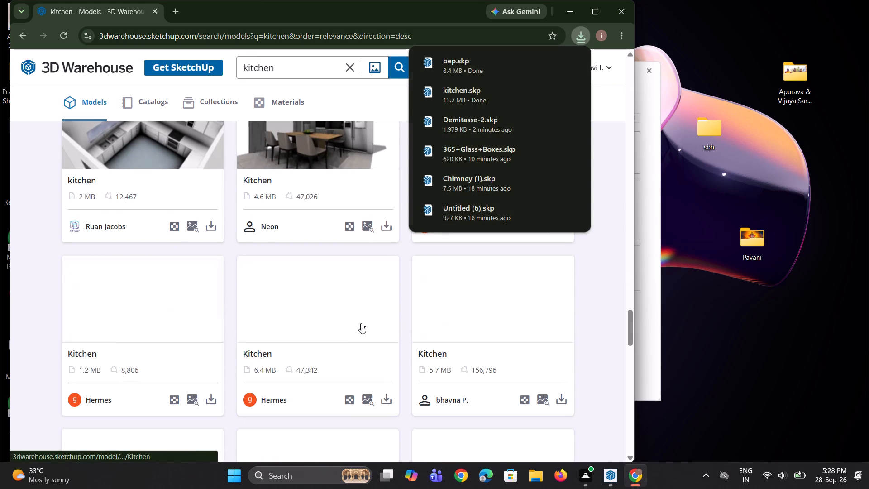
scroll(319, 319, "up", 1)
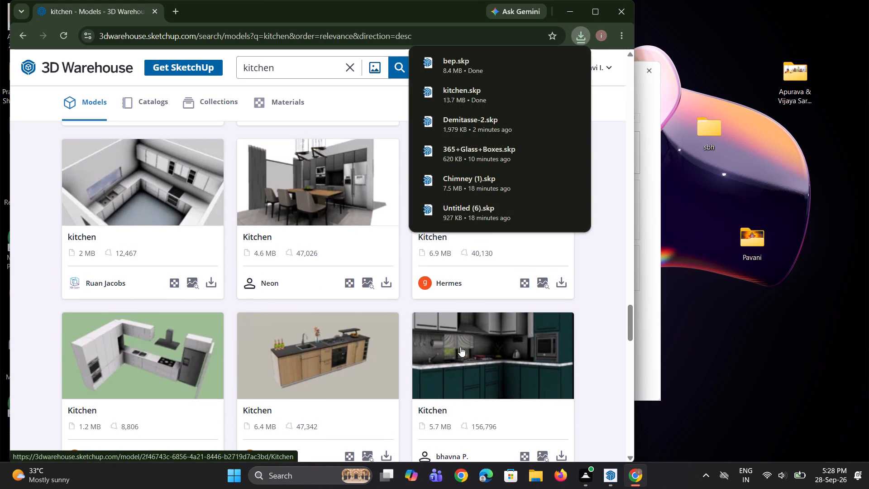
scroll(415, 343, "down", 1)
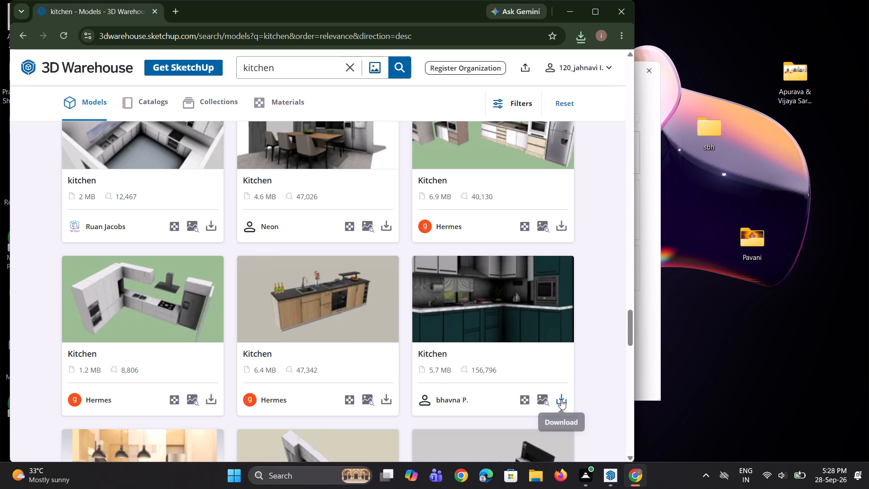
View the details page of the 1.2 MB white corner Kitchen model with built-in fridge, and return to the search results.
left_click(564, 398)
left_click(204, 316)
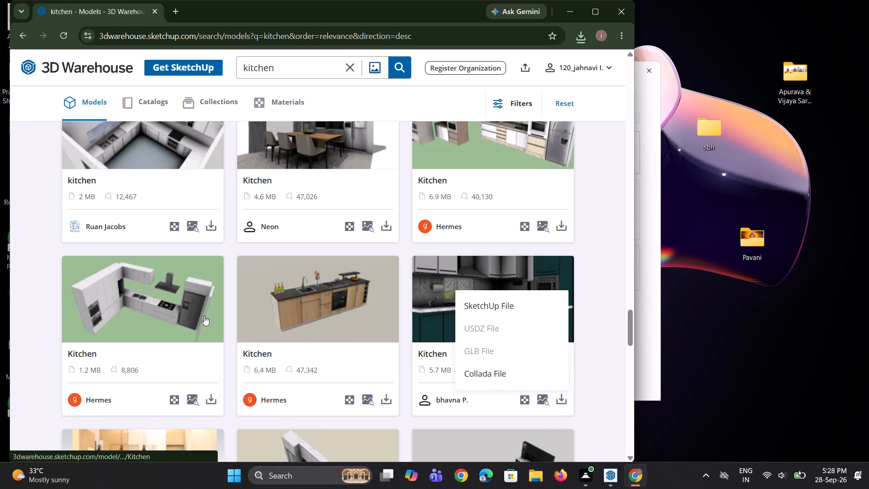
scroll(242, 299, "down", 4)
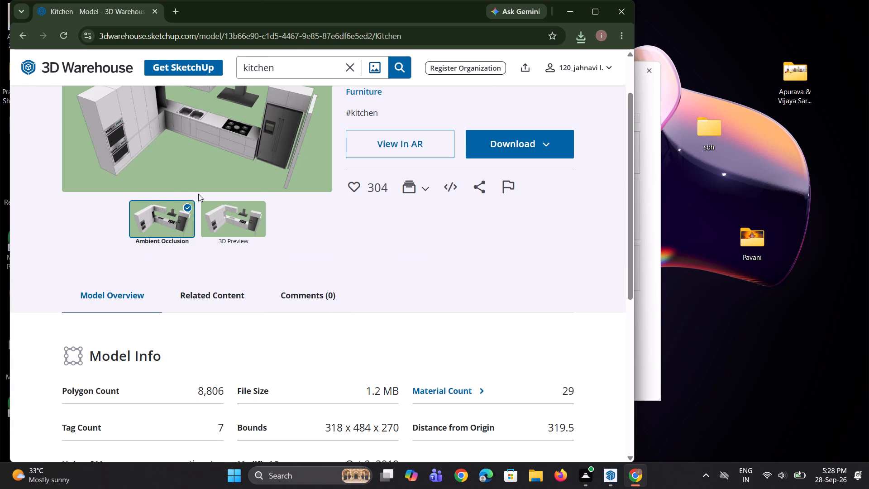
scroll(224, 210, "up", 6)
scroll(134, 157, "up", 1)
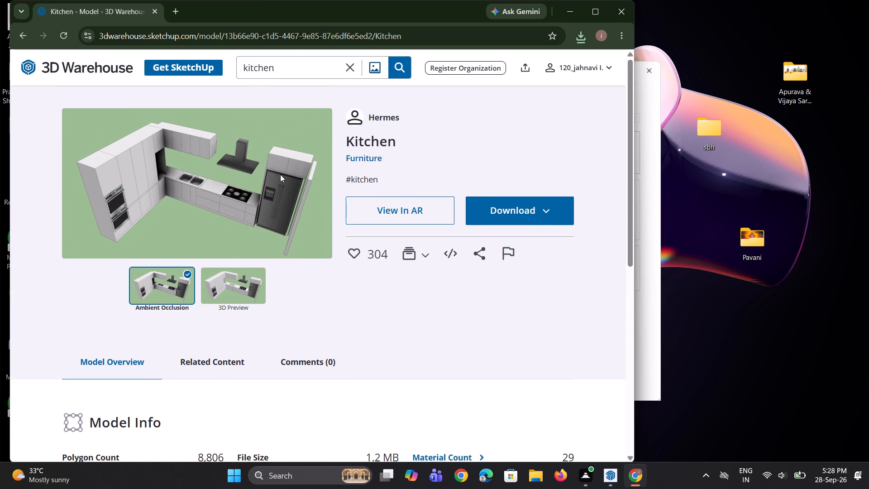
scroll(267, 229, "up", 2)
scroll(267, 229, "down", 4)
scroll(267, 229, "up", 8)
left_click(22, 35)
Look through the remaining kitchen results for a model with useful cabinets or kitchen accessories.
scroll(235, 216, "up", 1)
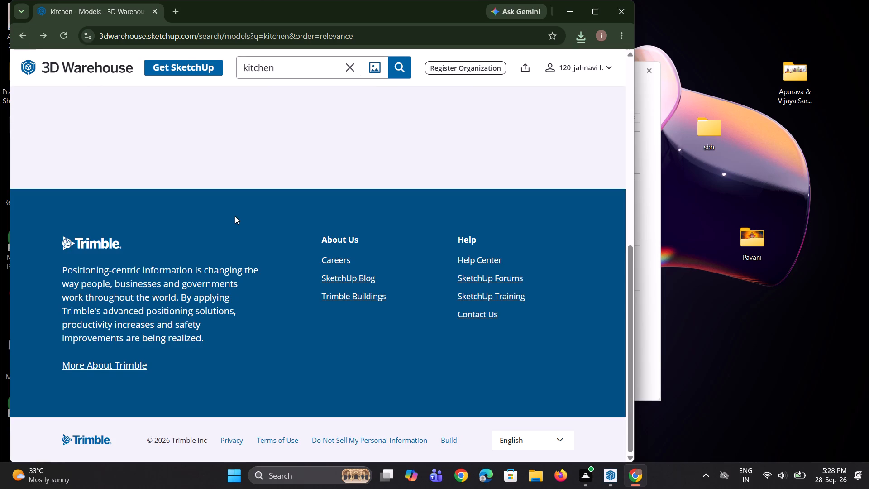
scroll(235, 216, "up", 5)
scroll(235, 217, "down", 3)
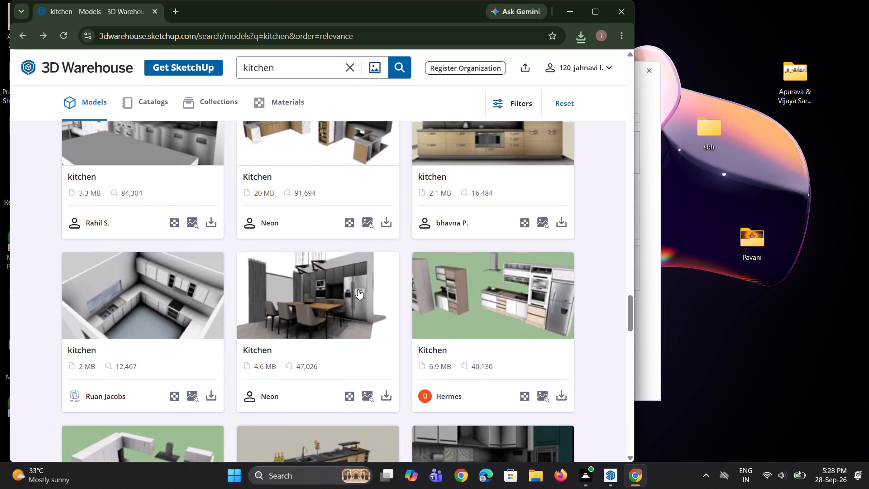
scroll(358, 289, "down", 7)
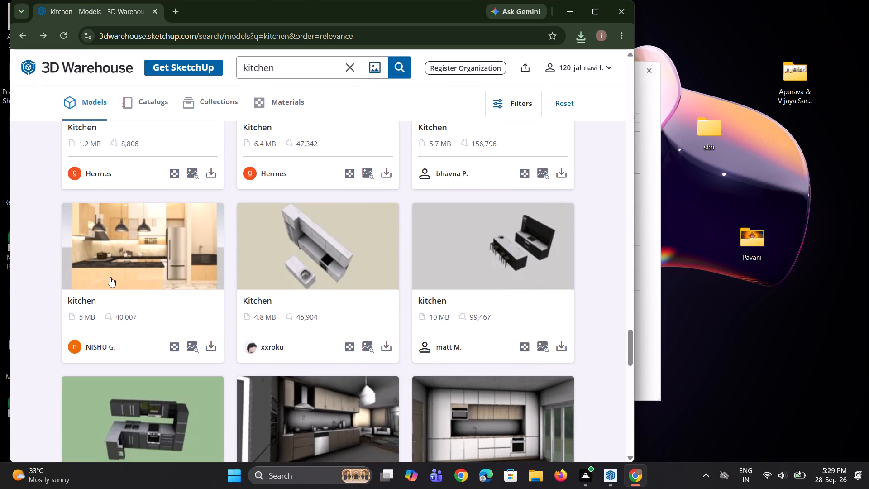
scroll(110, 277, "up", 1)
scroll(110, 277, "down", 3)
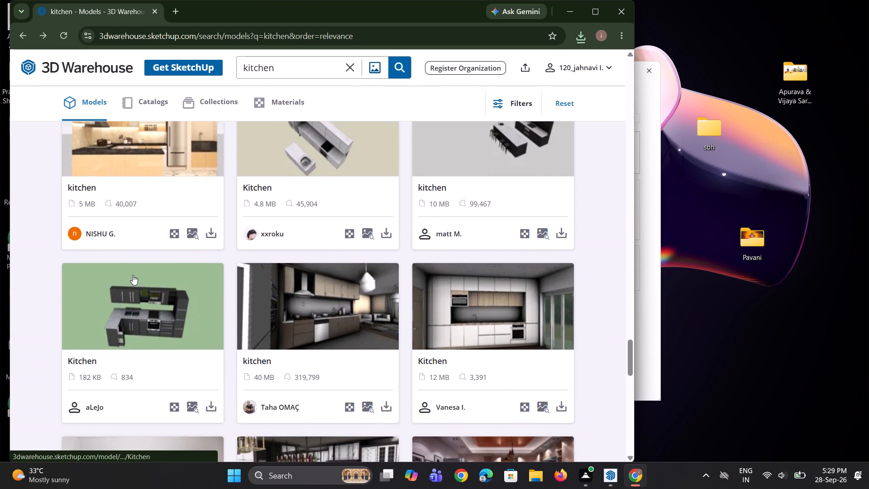
scroll(185, 294, "down", 4)
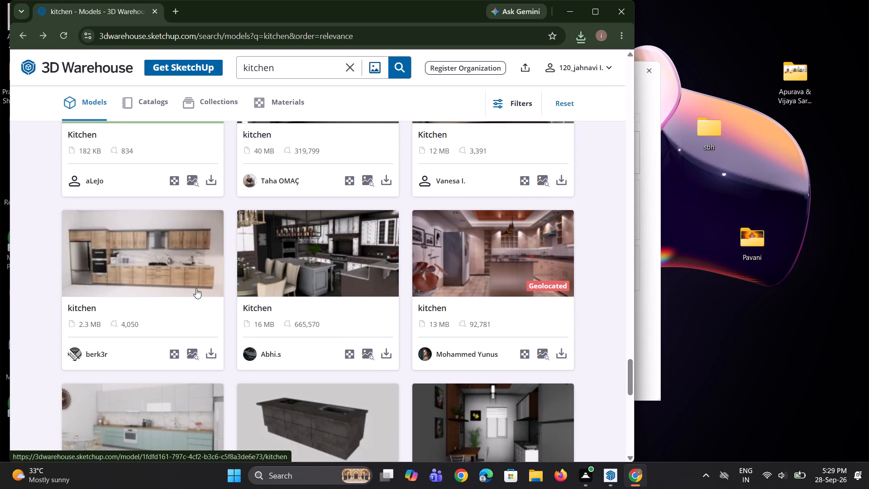
scroll(263, 311, "down", 3)
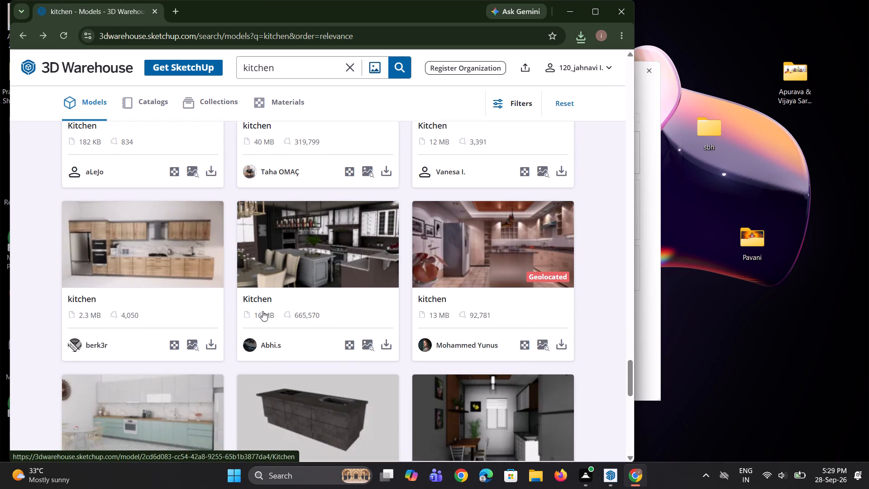
scroll(263, 311, "down", 2)
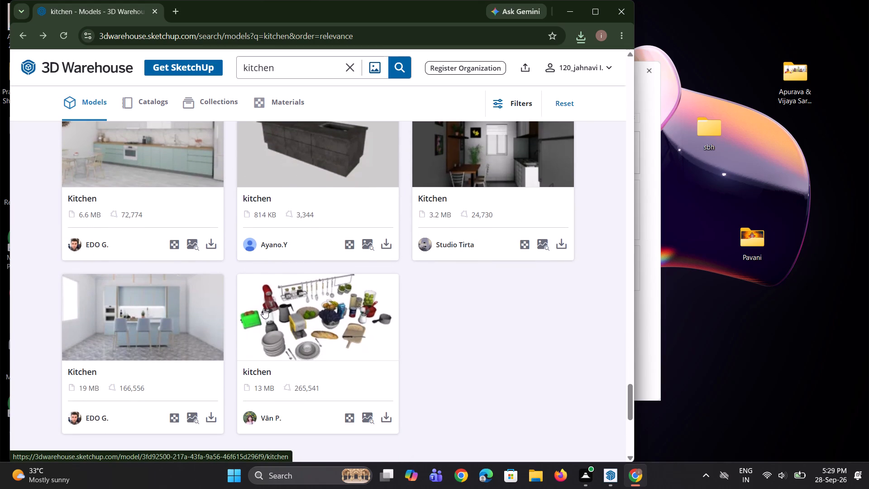
scroll(263, 308, "down", 2)
scroll(263, 308, "up", 2)
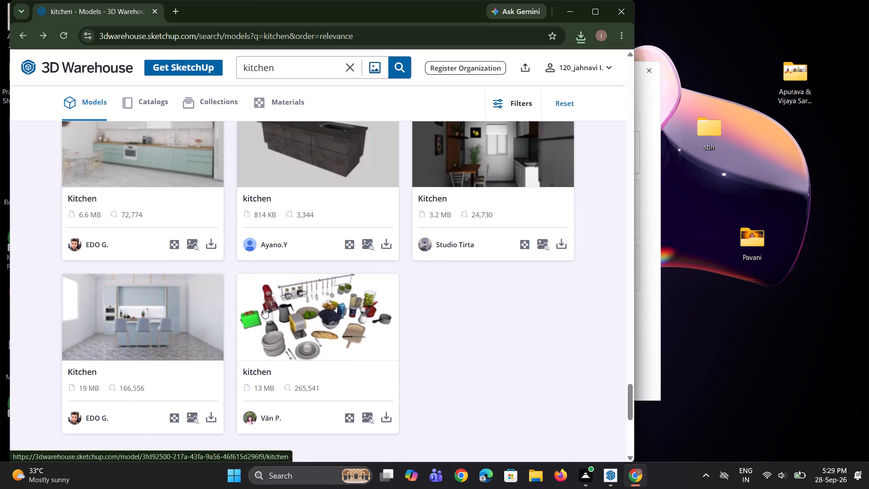
scroll(263, 308, "up", 9)
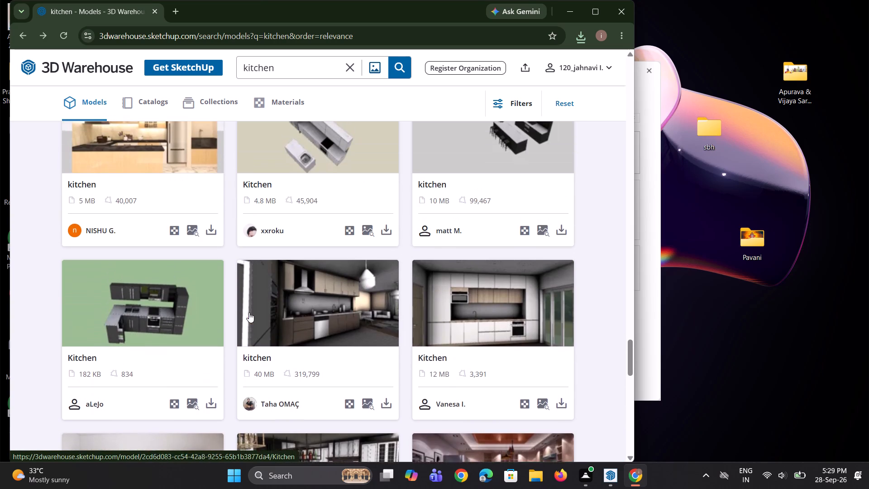
scroll(415, 325, "up", 7)
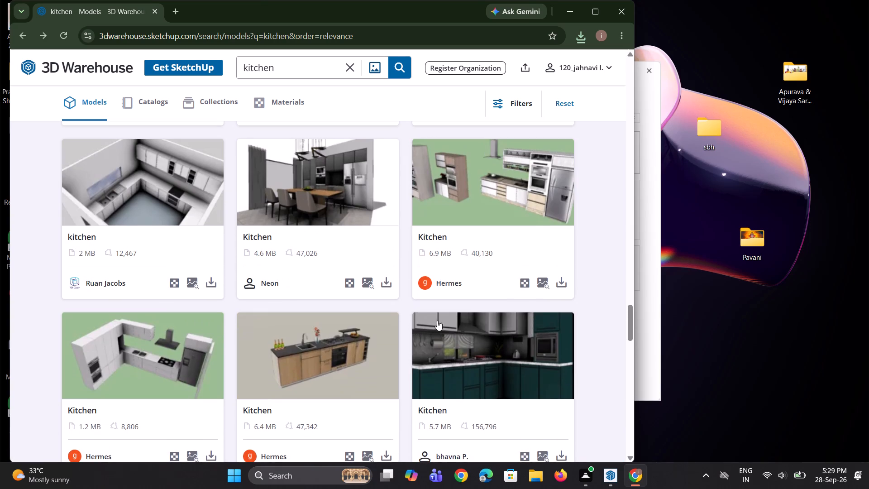
Download the 5.7 MB Kitchen model with dark green cabinets and a white countertop as a SketchUp file.
scroll(484, 326, "down", 2)
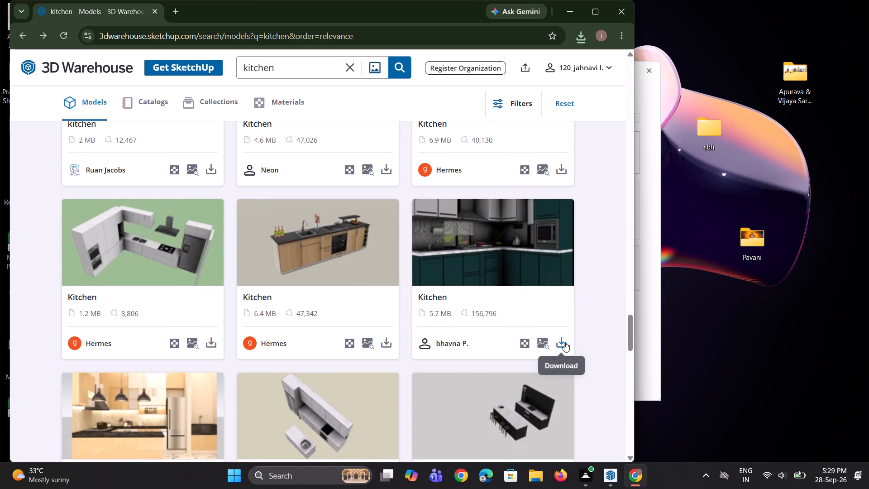
left_click(564, 342)
left_click(501, 370)
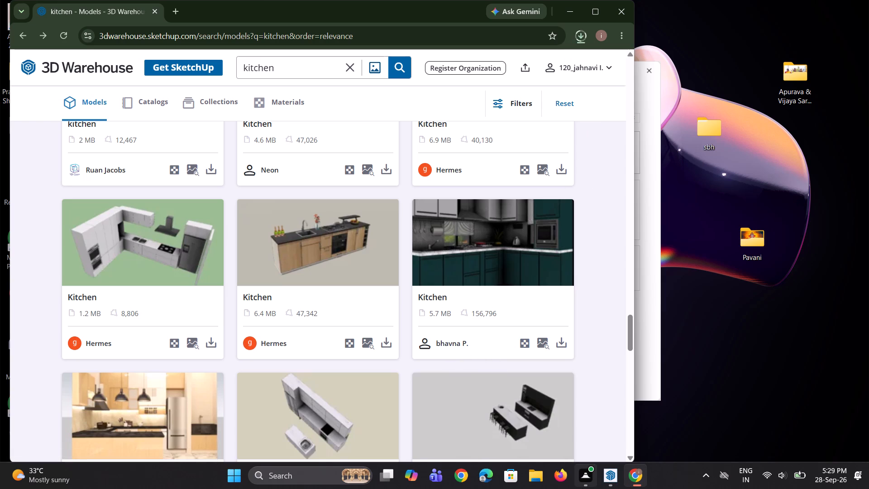
In SketchUp, import the downloaded "bep" kitchen model and place it on open ground beside the modelled kitchen.
left_click(615, 475)
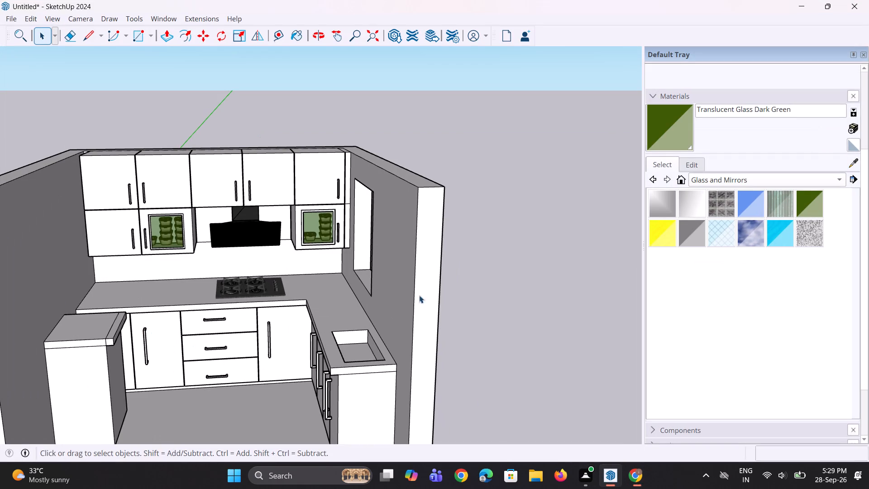
left_click(9, 21)
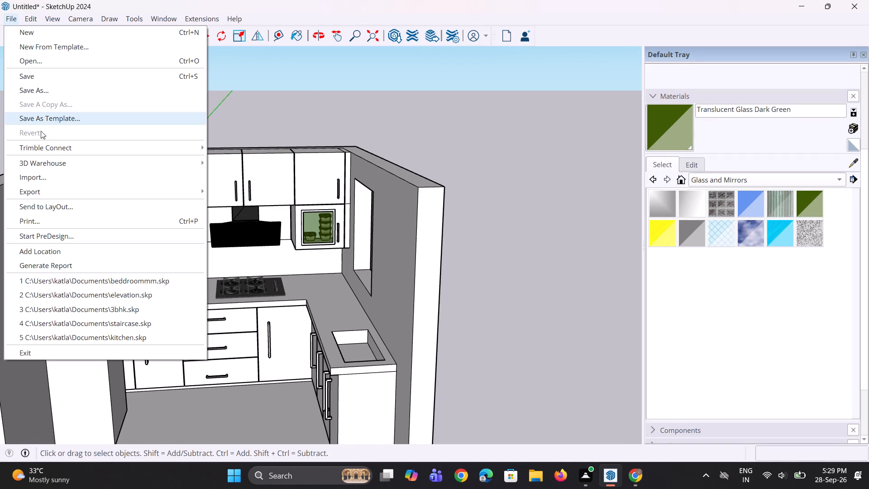
left_click(51, 177)
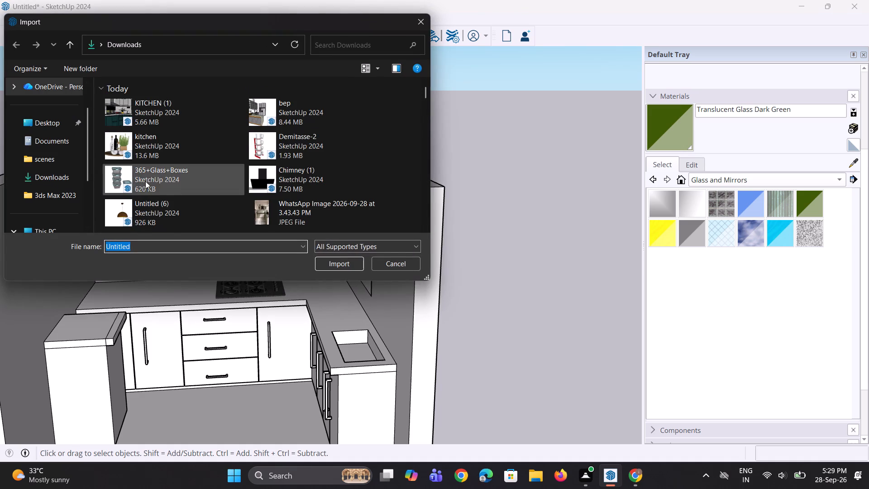
left_click(283, 116)
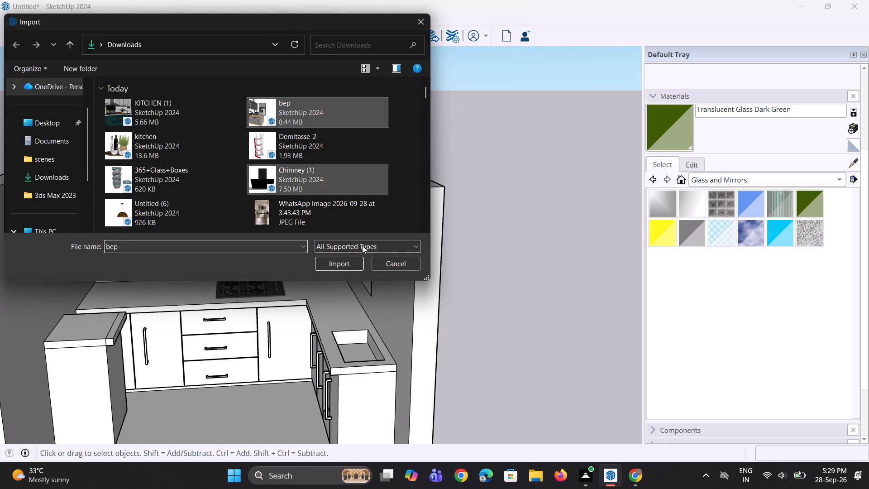
left_click(354, 265)
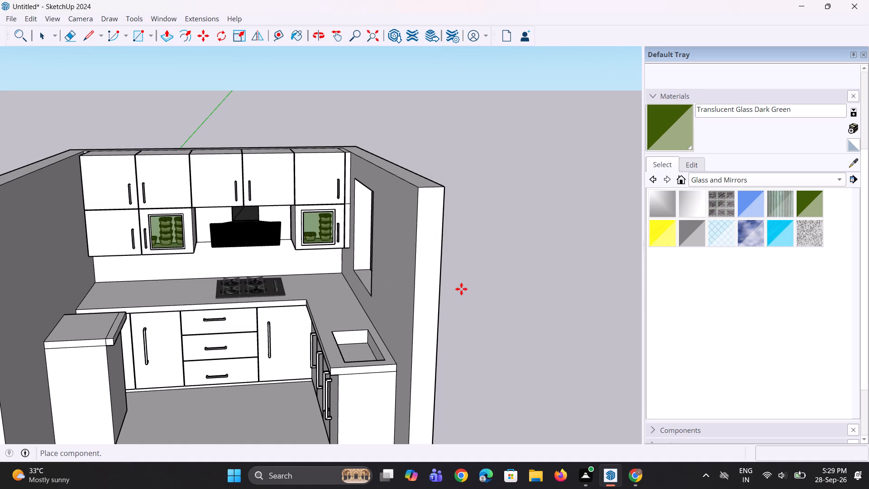
scroll(461, 289, "down", 6)
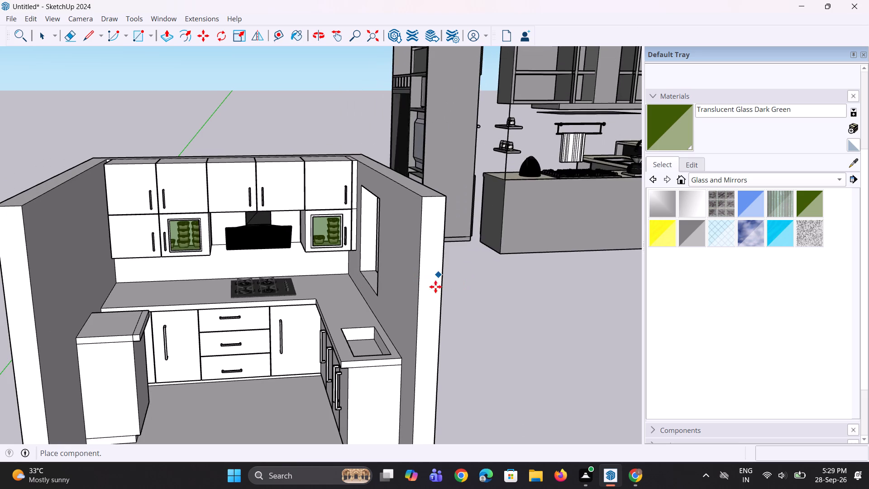
scroll(417, 306, "down", 8)
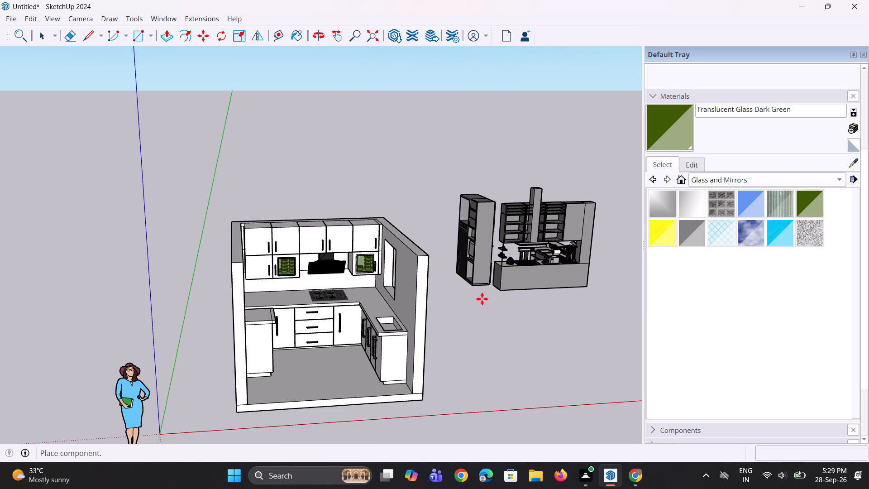
left_click(483, 299)
Explode the imported "bep" component and its nested contents into separate objects, and clear the selection.
middle_click_drag(504, 292, 437, 288)
scroll(436, 288, "down", 6)
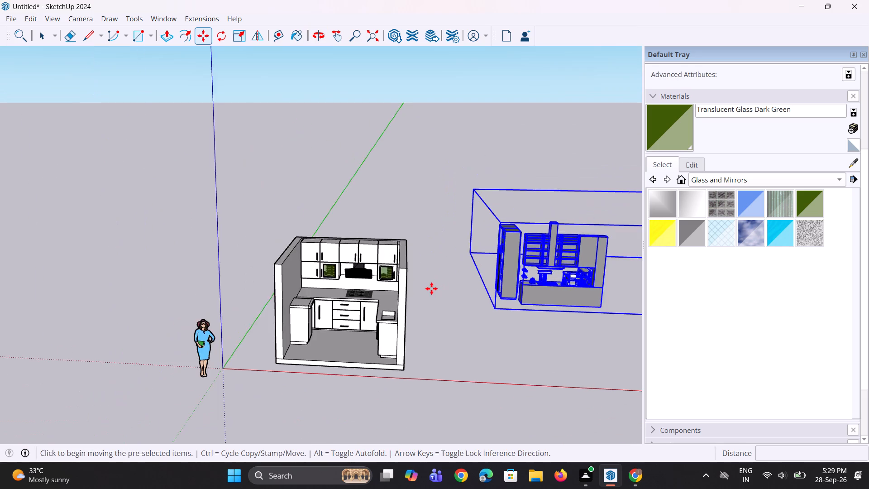
scroll(431, 288, "down", 1)
scroll(506, 281, "up", 16)
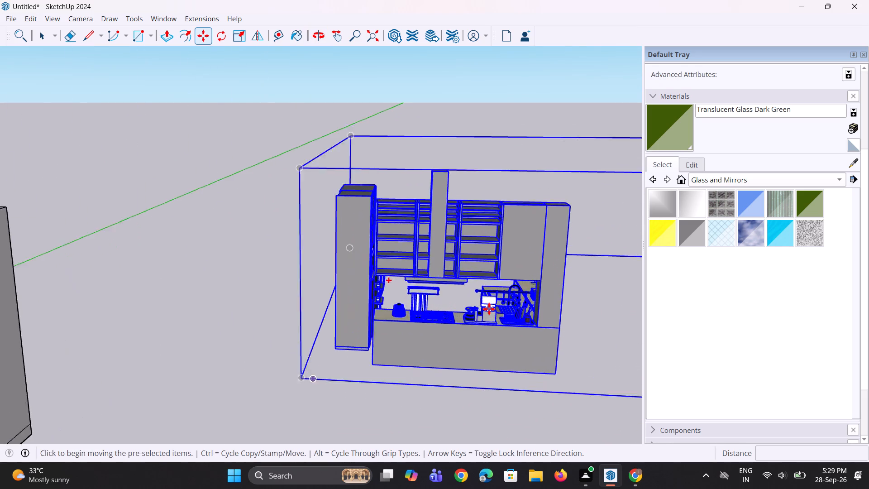
scroll(489, 309, "up", 5)
right_click(489, 309)
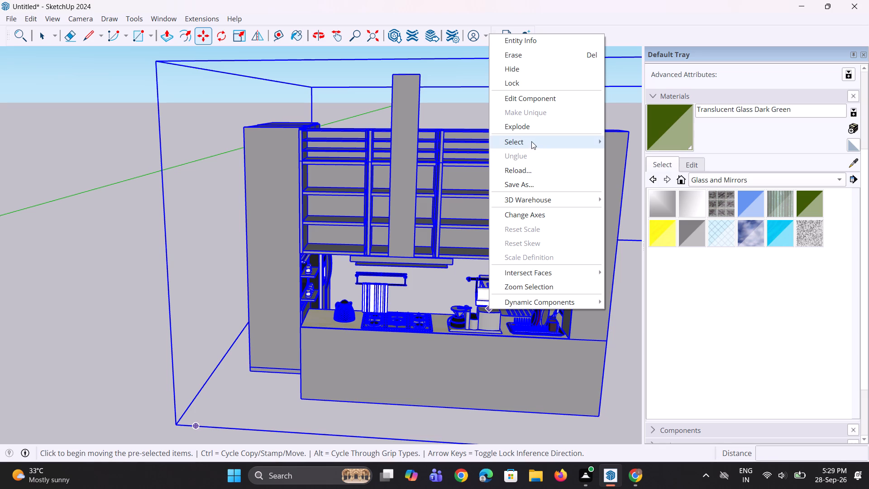
left_click(545, 123)
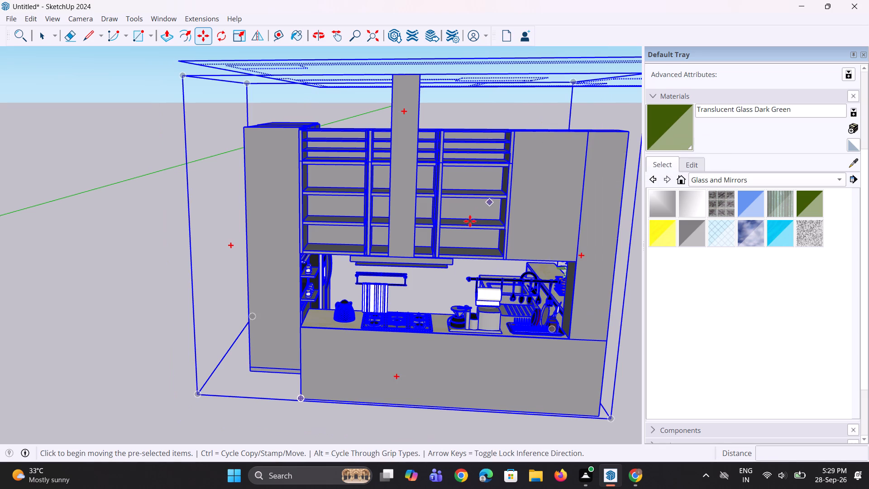
right_click(469, 221)
left_click(483, 288)
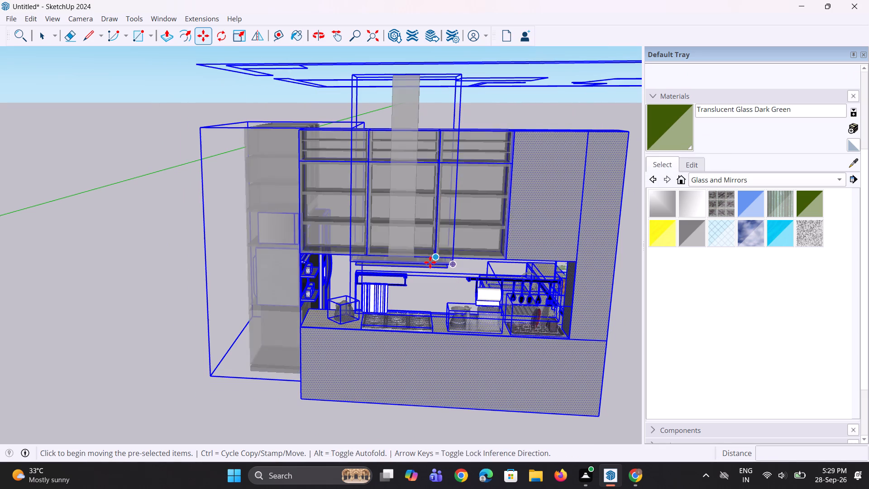
key("space")
key("space")
left_click(194, 340)
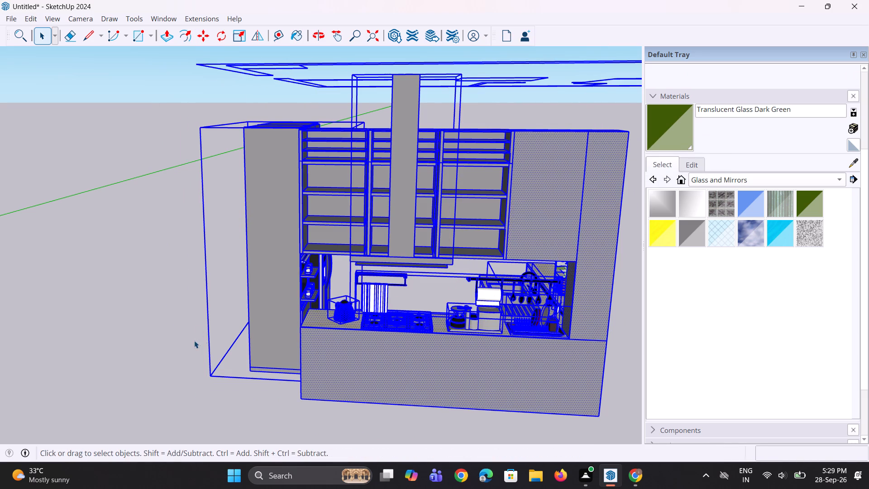
Explode the backsplash group between the countertop and the wall cabinets of the imported kitchen.
scroll(463, 336, "up", 8)
middle_click_drag(499, 315, 514, 325)
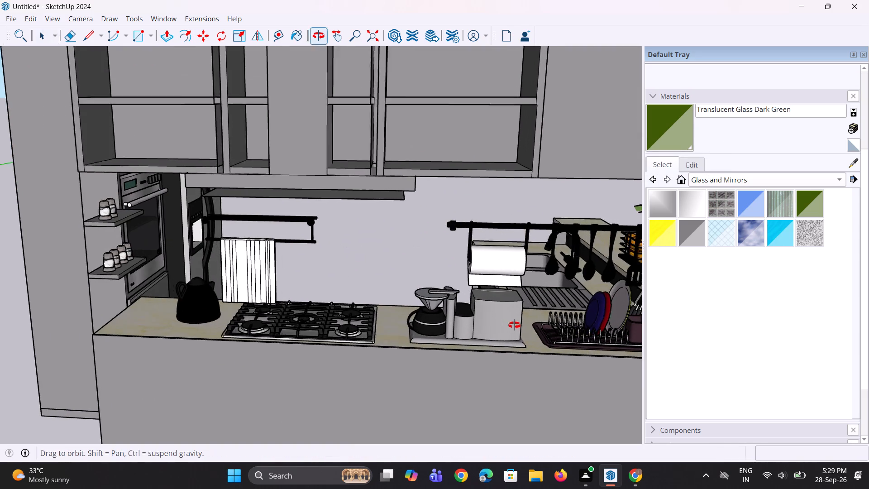
middle_click_drag(514, 325, 528, 326)
scroll(528, 326, "up", 1)
scroll(487, 320, "down", 3)
left_click(499, 312)
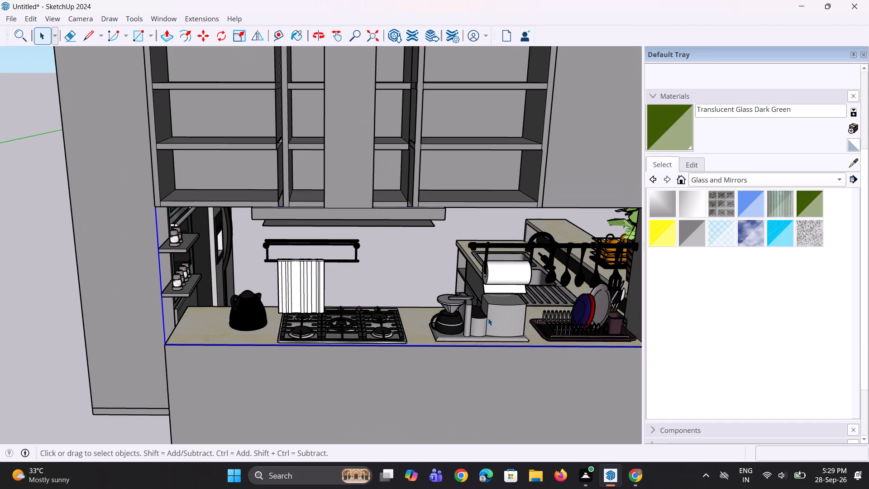
scroll(459, 323, "up", 6)
scroll(444, 323, "down", 4)
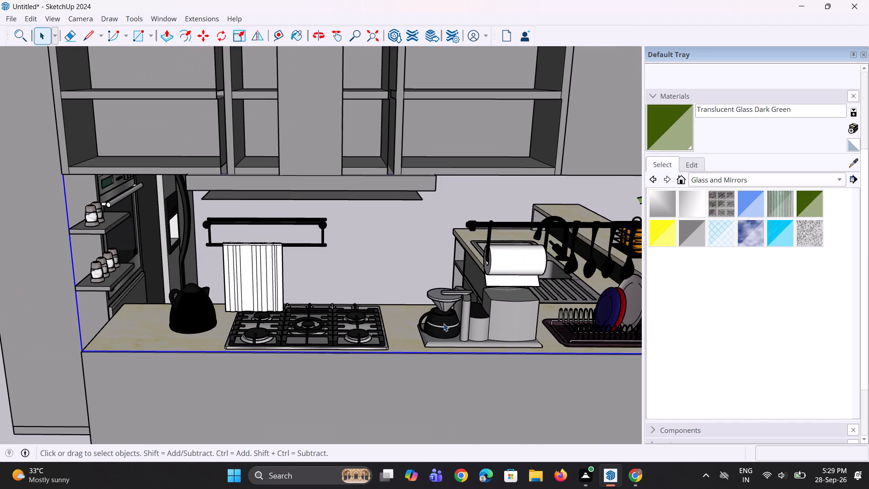
scroll(212, 321, "down", 3)
left_click(267, 285)
left_click(253, 287)
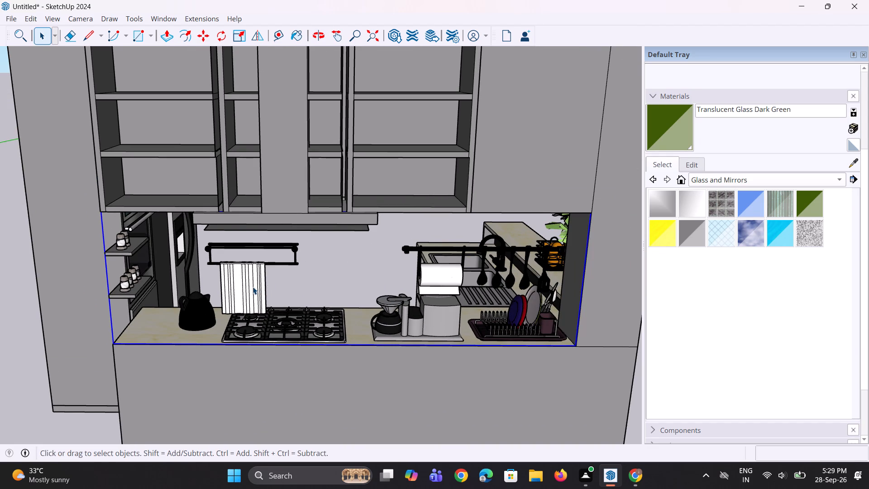
scroll(253, 304, "down", 9)
left_click(473, 280)
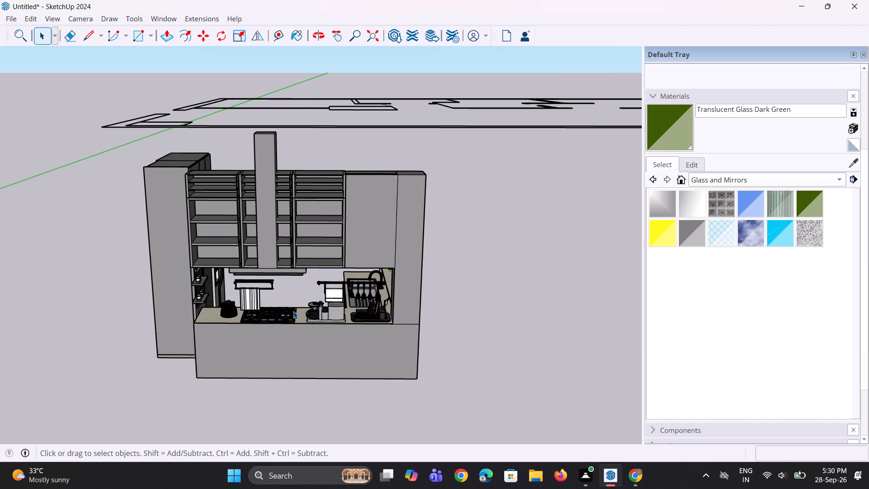
scroll(293, 311, "up", 3)
left_click(225, 295)
middle_click_drag(246, 313, 289, 301)
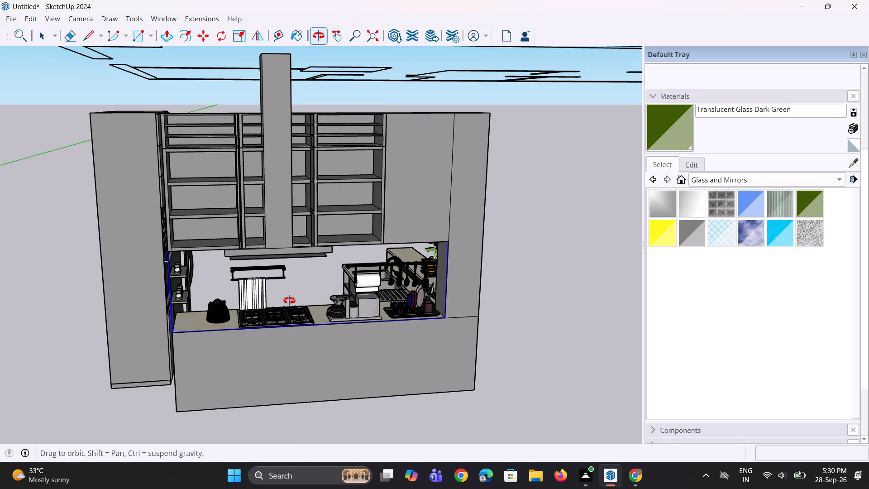
middle_click_drag(289, 301, 289, 299)
right_click(289, 299)
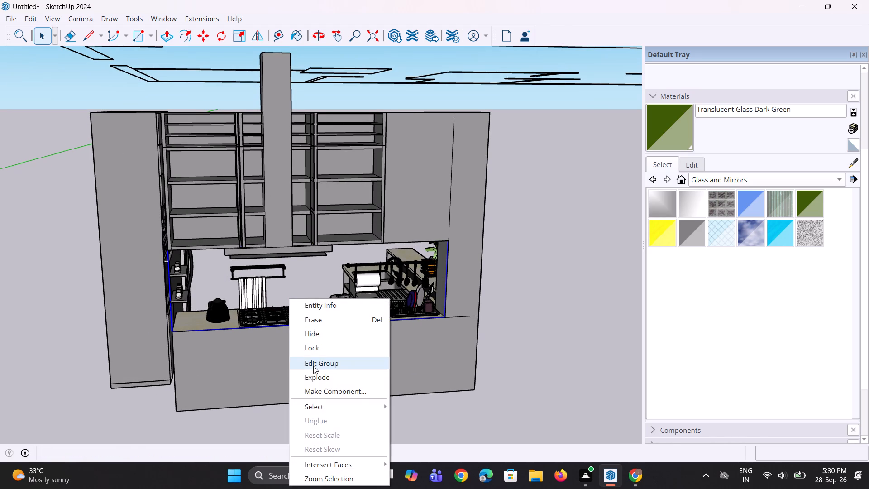
left_click(316, 377)
Move the coffee maker set from the imported kitchen onto the modelled kitchen's countertop, in the corner between the gas stove and the window wall.
middle_click_drag(279, 333, 576, 388)
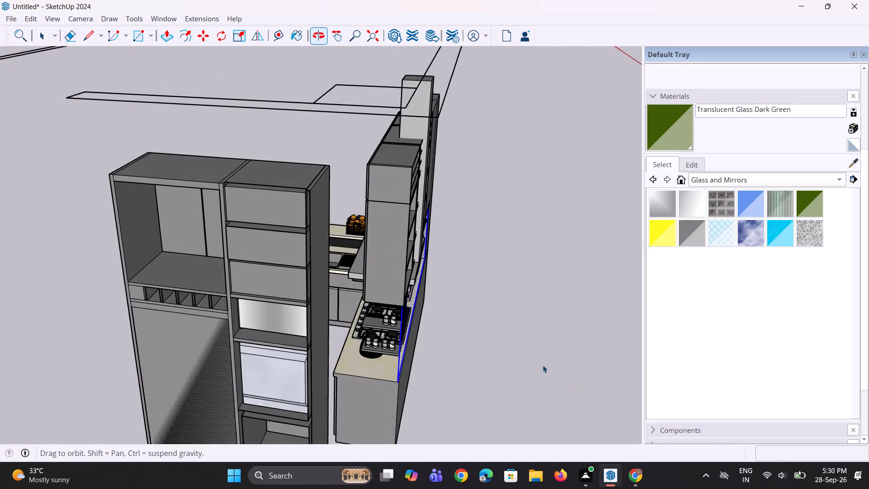
middle_click_drag(275, 297, 643, 294)
scroll(282, 246, "up", 3)
middle_click_drag(302, 244, 357, 245)
scroll(339, 209, "up", 5)
right_click(366, 244)
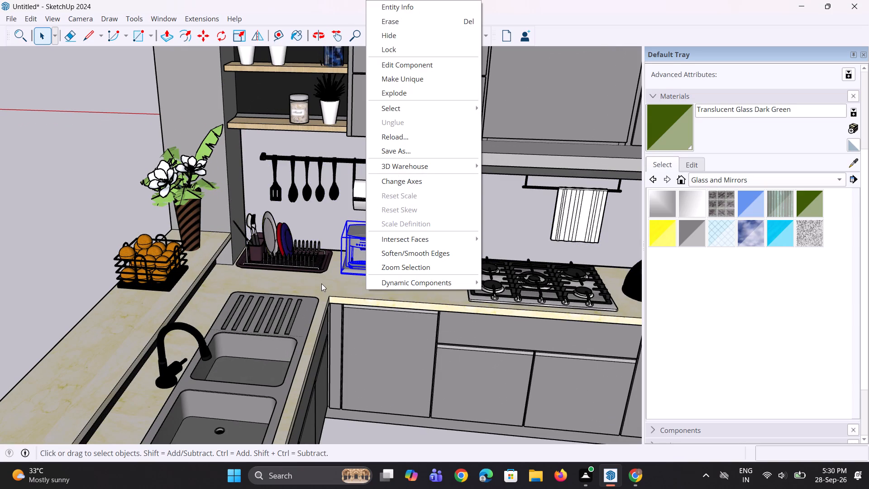
left_click(318, 284)
left_click(358, 255)
scroll(403, 253, "up", 1)
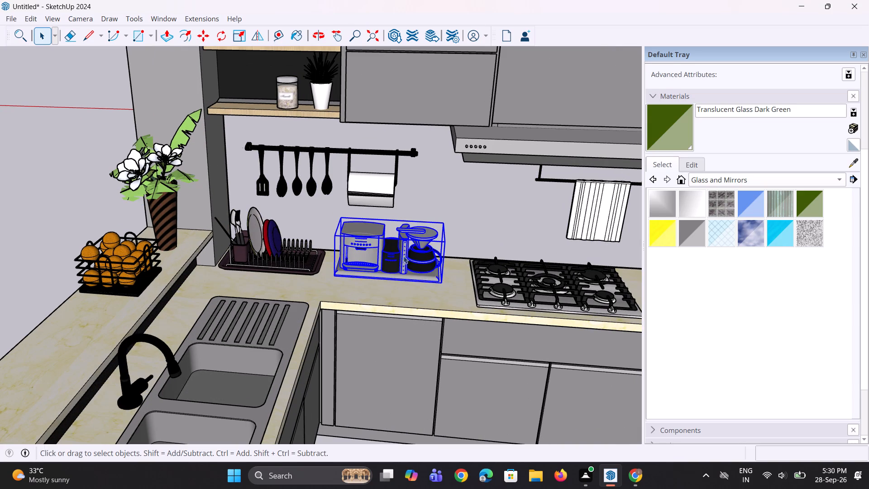
key("m")
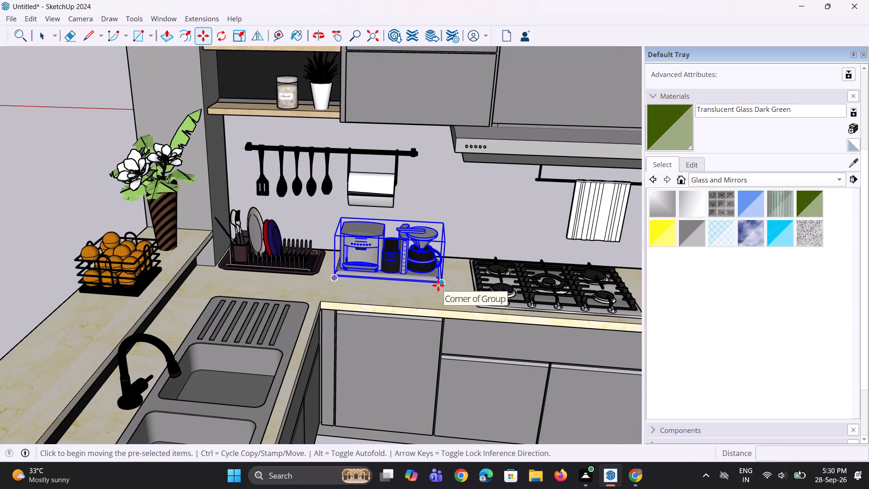
left_click(438, 285)
scroll(434, 274, "down", 18)
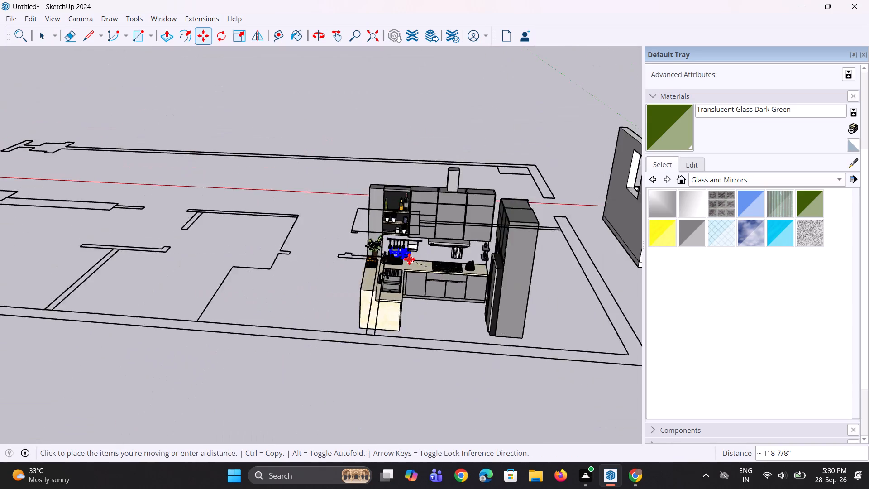
scroll(409, 259, "down", 13)
scroll(519, 234, "up", 7)
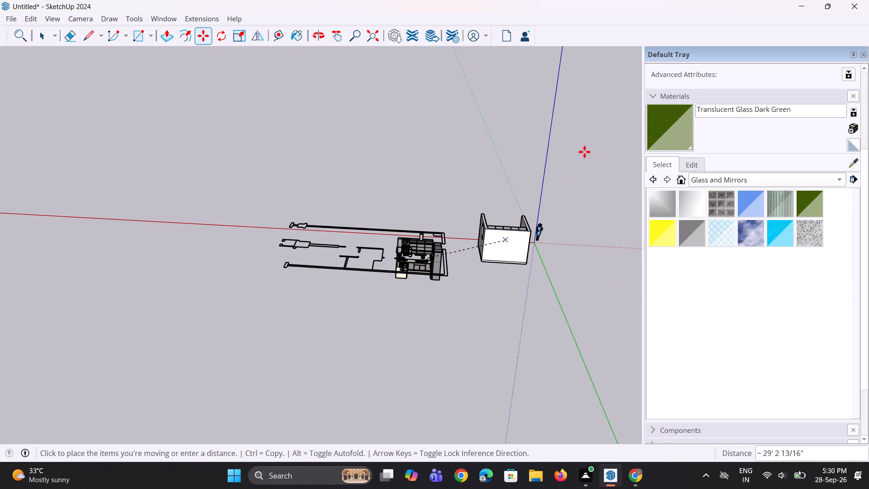
scroll(584, 152, "up", 1)
scroll(522, 186, "up", 7)
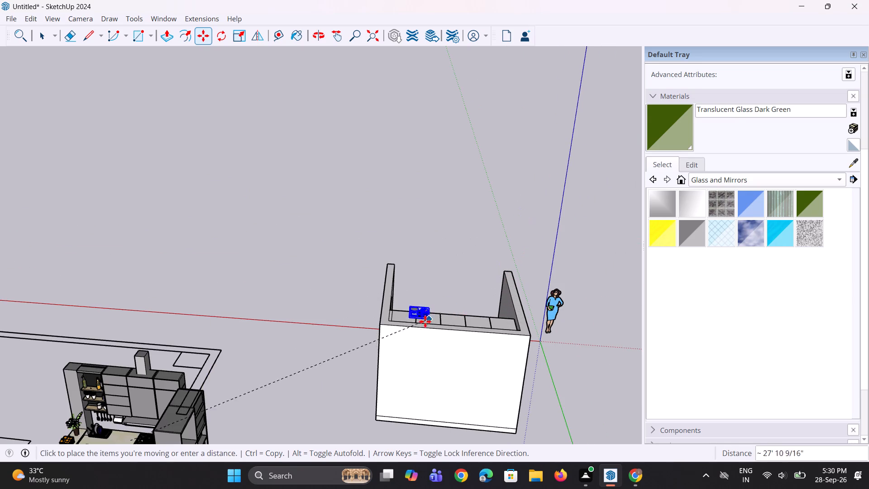
scroll(425, 321, "up", 1)
middle_click_drag(425, 321, 667, 344)
middle_click_drag(227, 300, 296, 344)
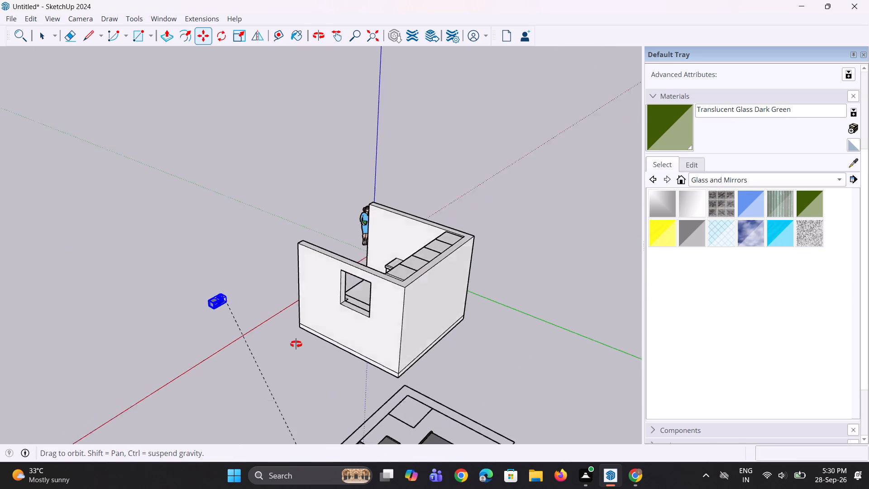
middle_click_drag(296, 344, 724, 348)
scroll(312, 269, "up", 3)
scroll(257, 240, "up", 7)
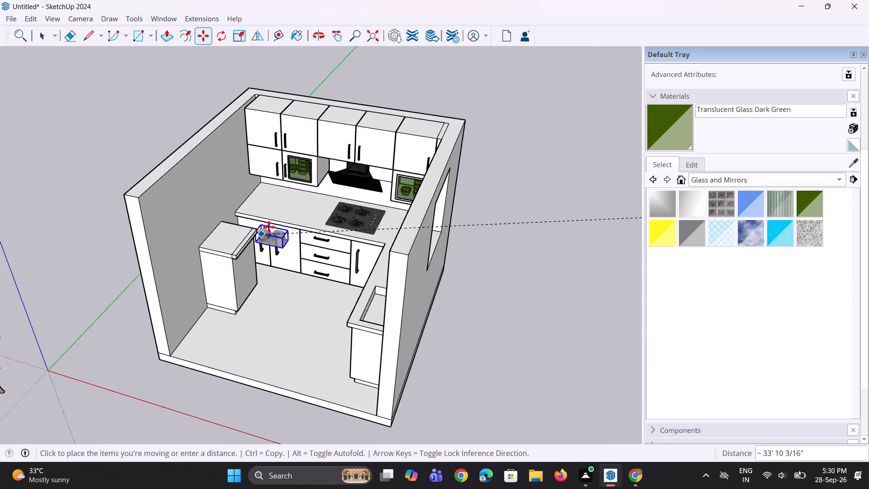
scroll(269, 227, "up", 10)
scroll(559, 239, "up", 5)
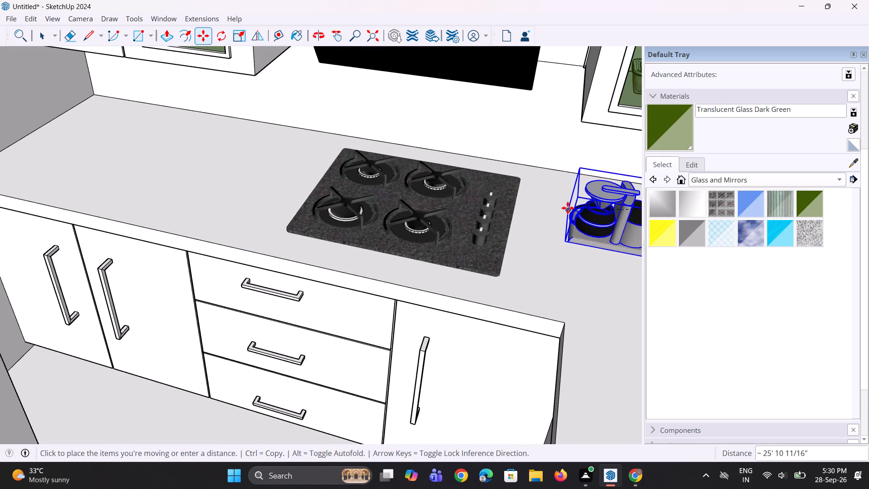
left_click(552, 202)
Move the dish rack and the hanging rail group from the imported kitchen to open ground beside the modelled kitchen, and clear the selection.
middle_click_drag(491, 261, 511, 273)
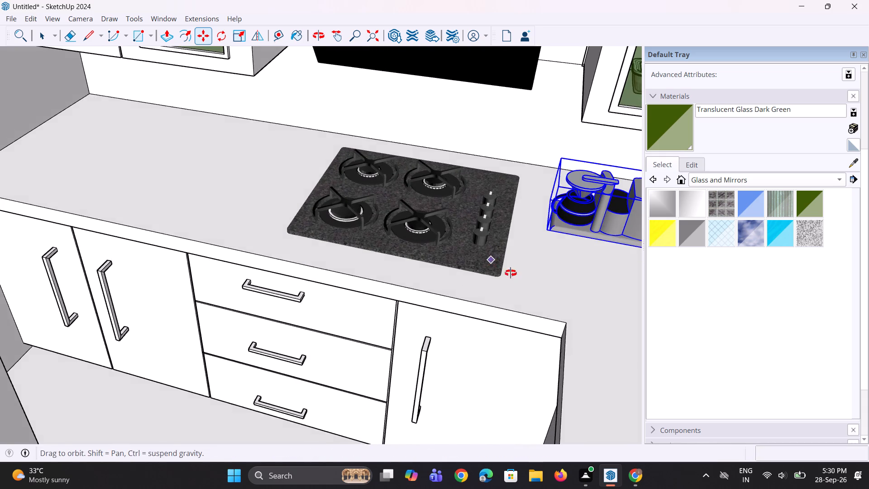
middle_click_drag(511, 273, 574, 280)
scroll(386, 220, "down", 16)
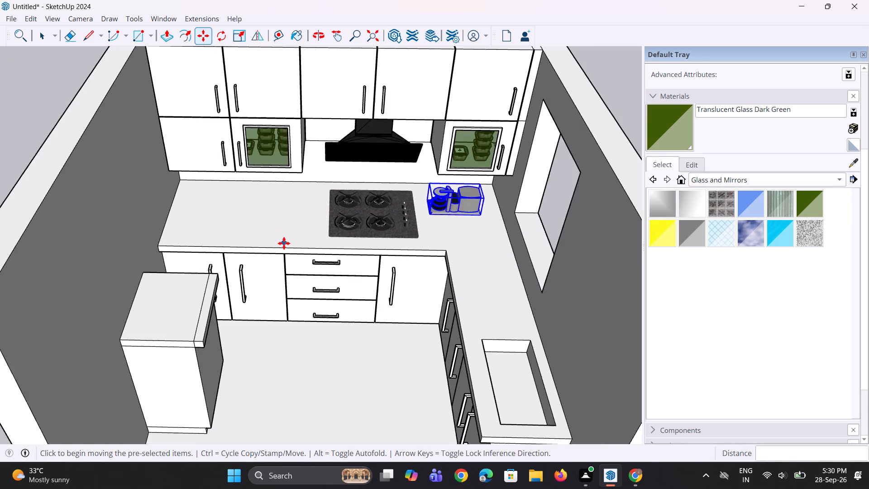
scroll(284, 243, "down", 5)
middle_click_drag(552, 163, 718, 188)
scroll(198, 152, "down", 2)
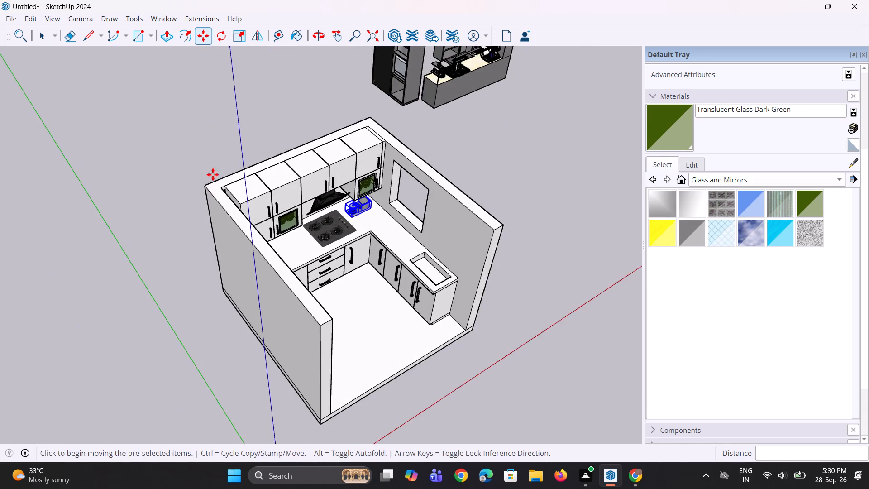
scroll(213, 174, "down", 6)
scroll(278, 96, "down", 2)
scroll(322, 144, "down", 4)
middle_click_drag(274, 149, 275, 149)
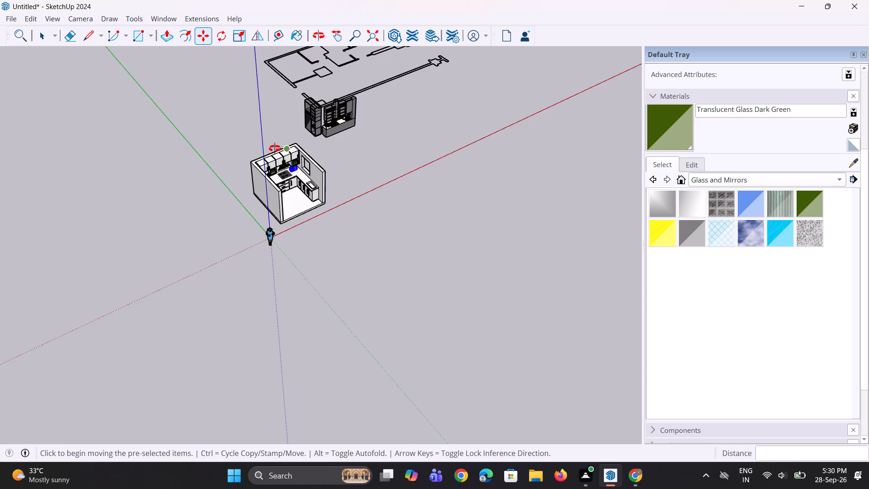
middle_click_drag(275, 149, 448, 163)
middle_click_drag(3, 144, 193, 165)
scroll(96, 245, "up", 3)
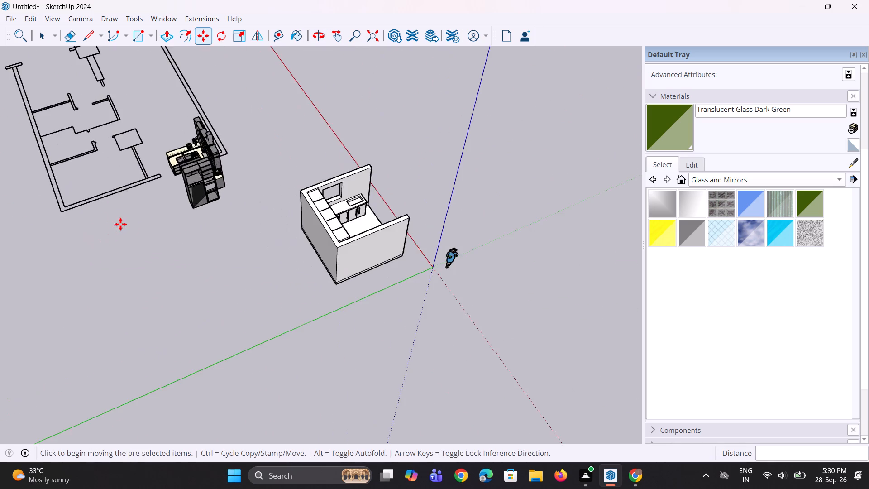
scroll(120, 224, "up", 7)
middle_click_drag(145, 208, 347, 200)
scroll(86, 266, "up", 9)
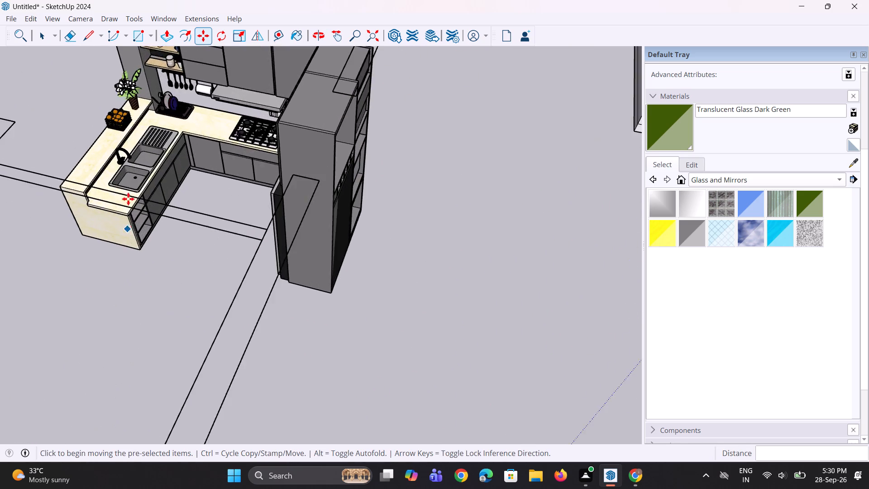
scroll(128, 199, "up", 4)
middle_click_drag(162, 202, 203, 231)
scroll(200, 231, "up", 1)
scroll(201, 230, "down", 4)
middle_click_drag(198, 126, 212, 102)
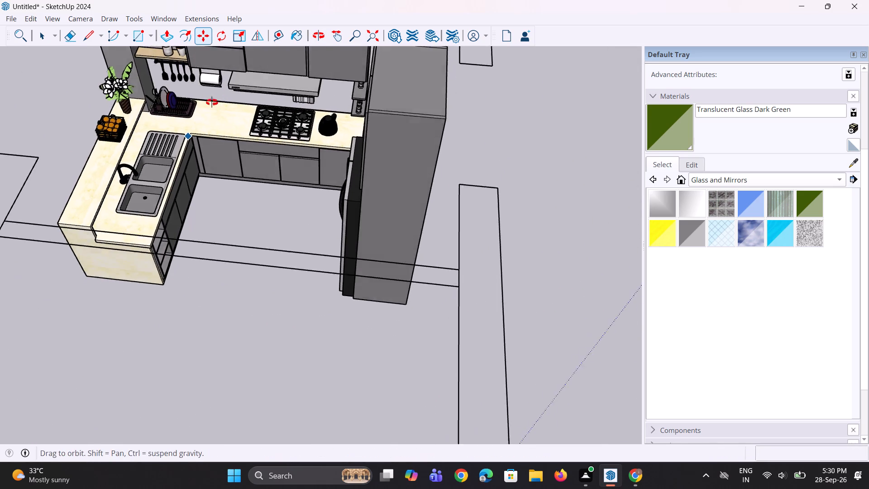
middle_click_drag(212, 102, 219, 81)
scroll(143, 144, "up", 15)
scroll(222, 161, "down", 5)
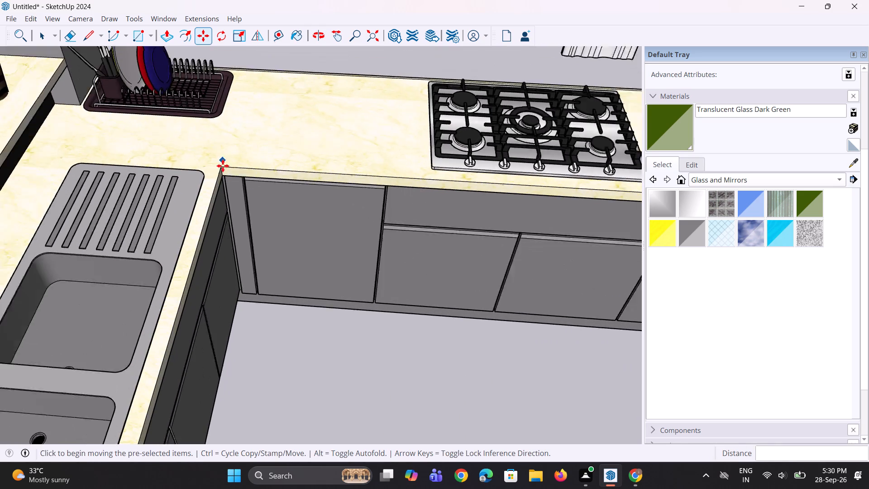
scroll(223, 166, "down", 4)
middle_click(304, 189)
scroll(305, 189, "down", 5)
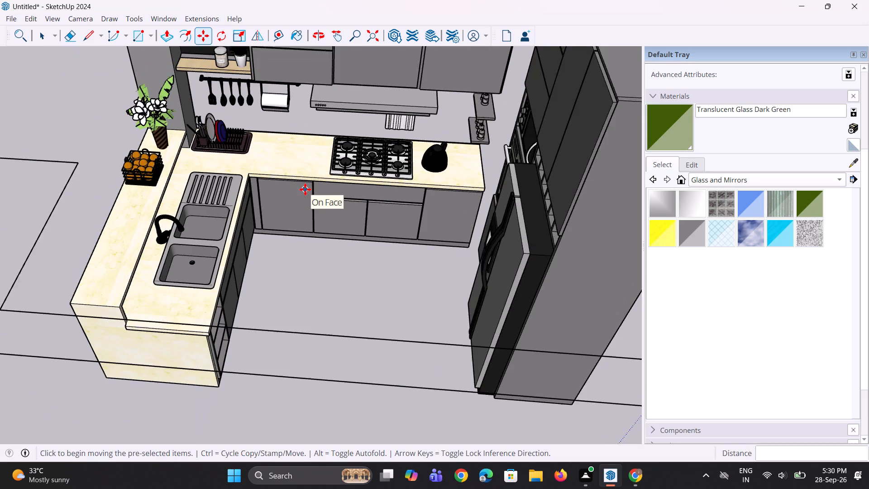
scroll(184, 124, "up", 2)
key("space")
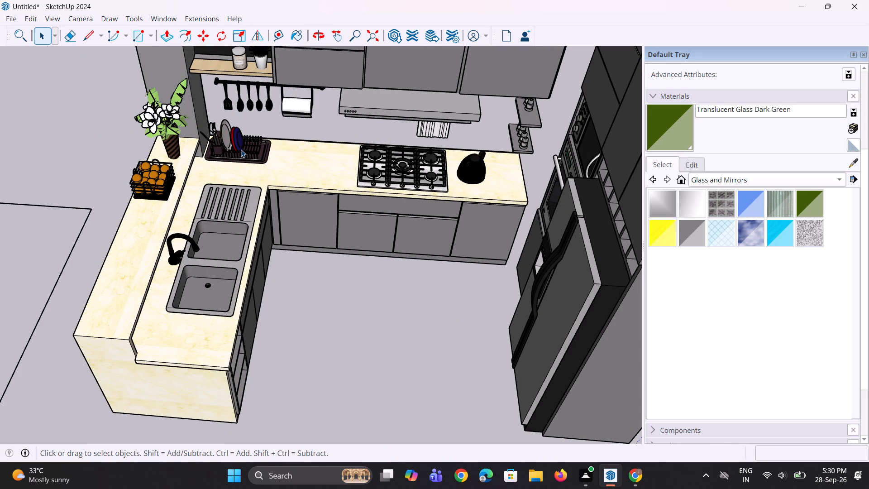
left_click(241, 149)
scroll(250, 182, "down", 1)
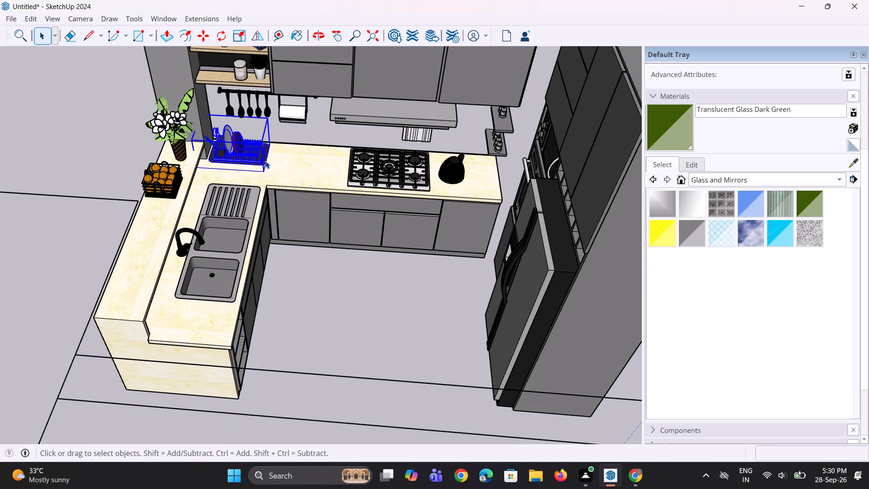
left_click(263, 110, "ctrl")
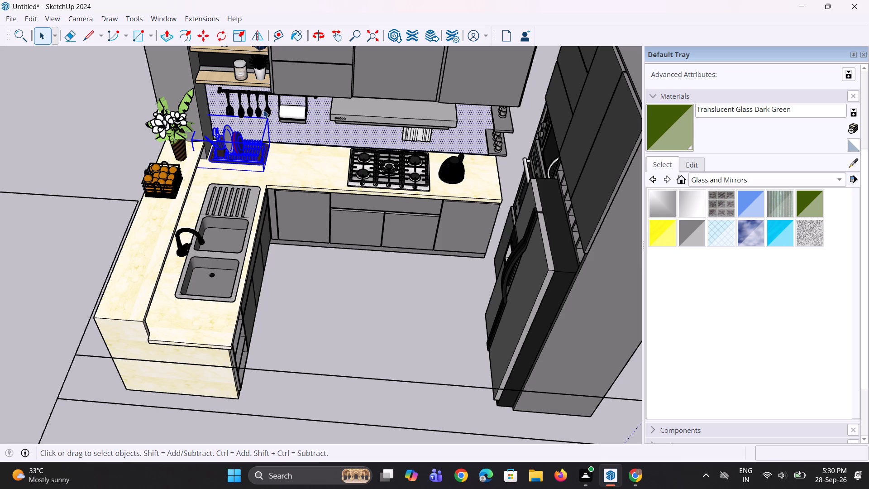
left_click(270, 113)
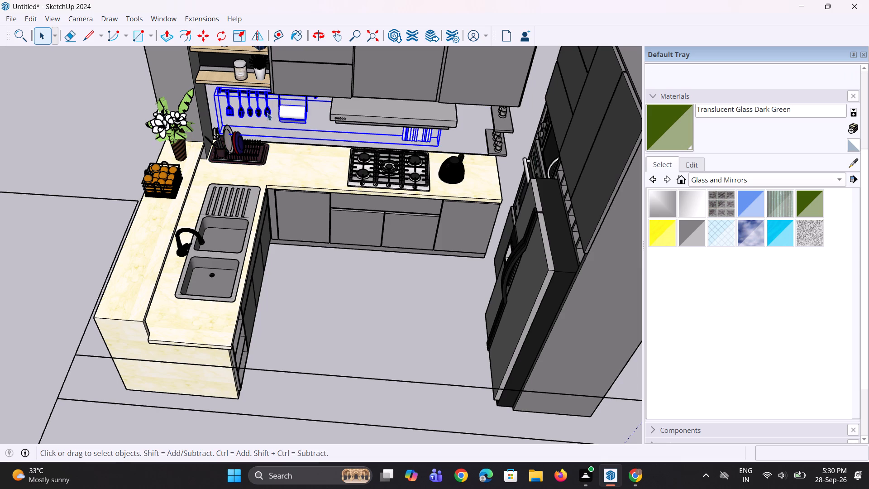
left_click(238, 160, "ctrl")
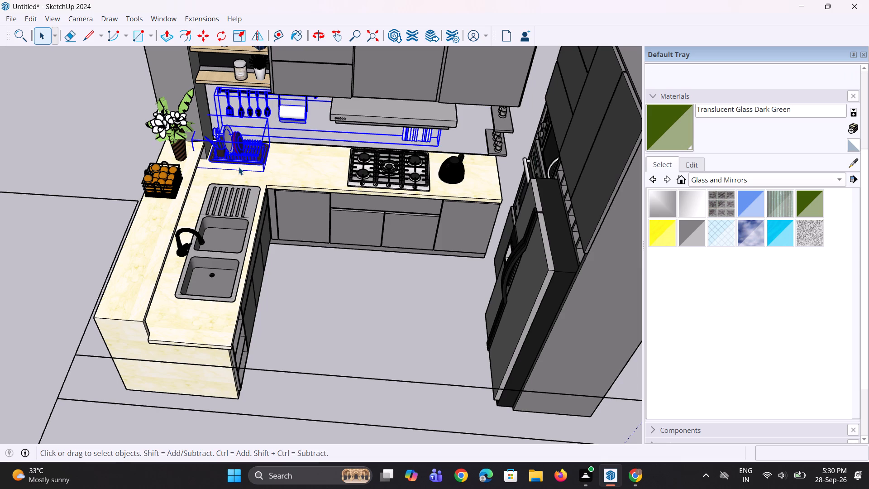
key("comma")
key("m")
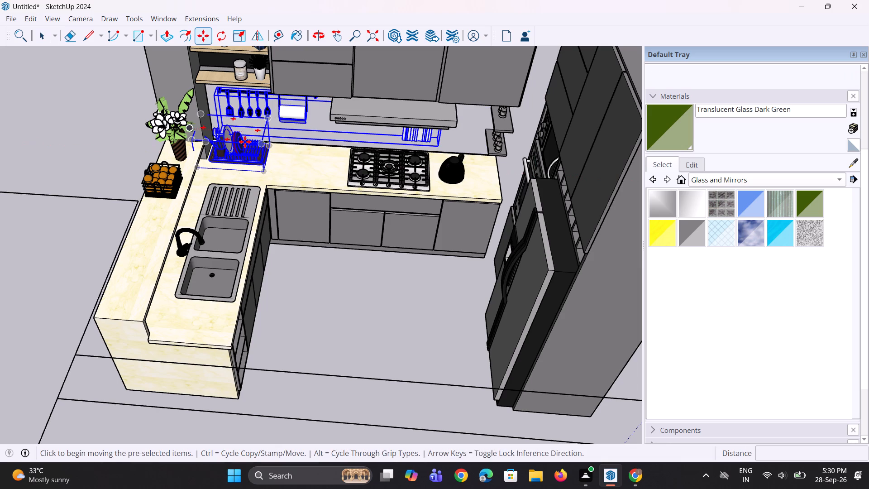
left_click(262, 169)
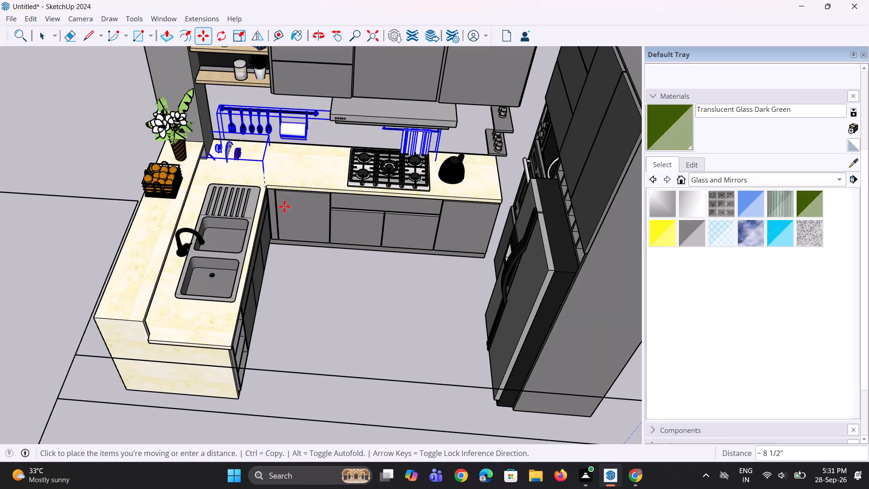
scroll(214, 260, "down", 19)
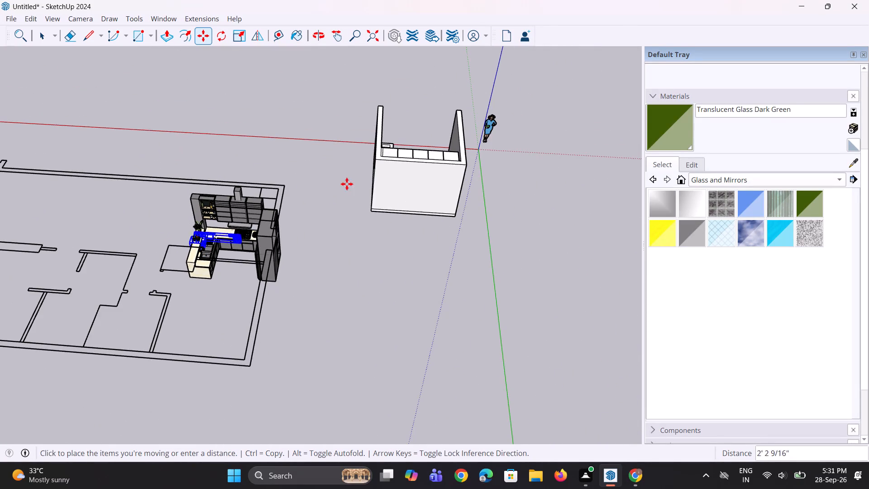
middle_click_drag(357, 132, 673, 146)
middle_click_drag(95, 170, 530, 211)
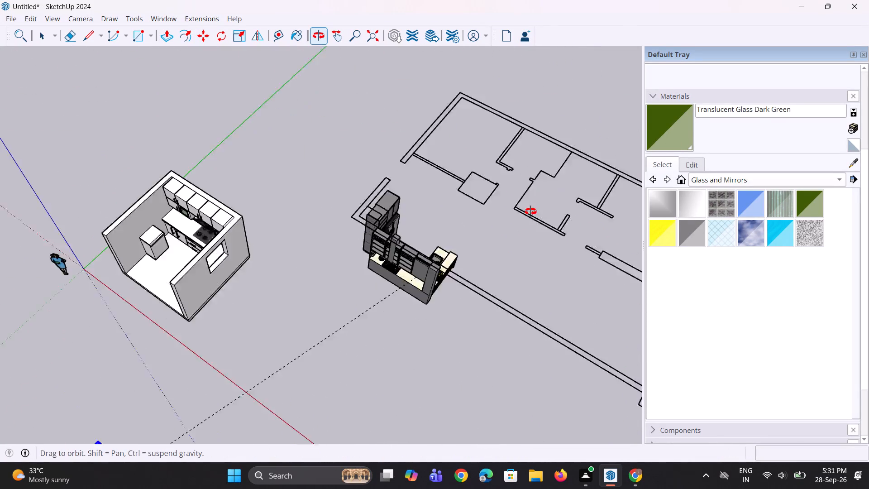
middle_click_drag(530, 211, 636, 191)
scroll(209, 301, "up", 7)
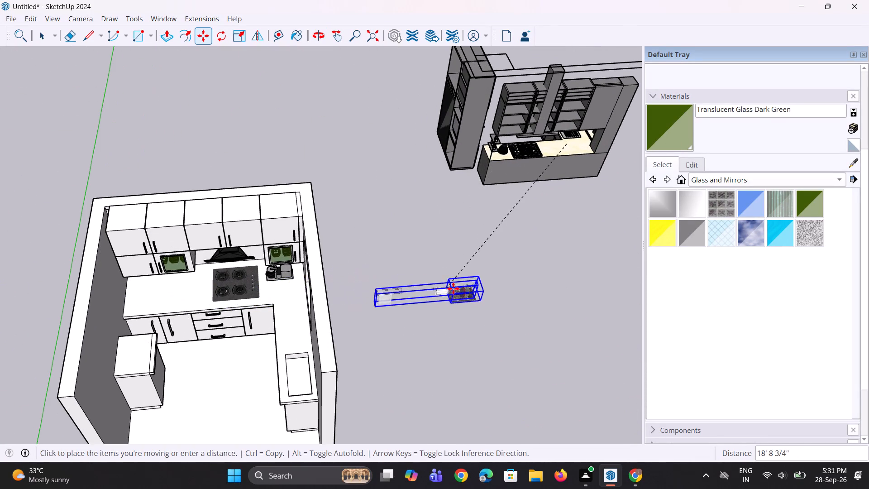
left_click(446, 285)
middle_click_drag(410, 326, 440, 305)
scroll(418, 302, "up", 3)
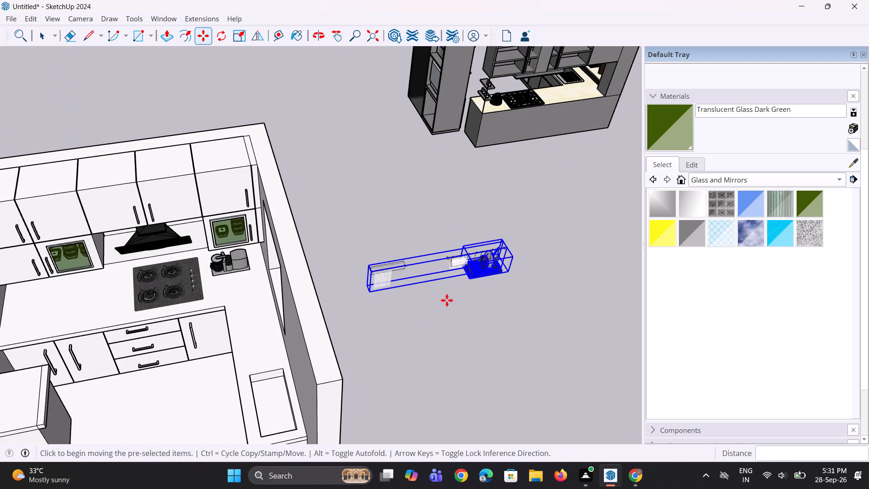
key("space")
left_click(463, 319)
Explode the relocated accessories so that the towel bar separates from the utensil rail.
scroll(397, 303, "up", 2)
middle_click_drag(398, 298, 340, 206)
scroll(419, 240, "up", 3)
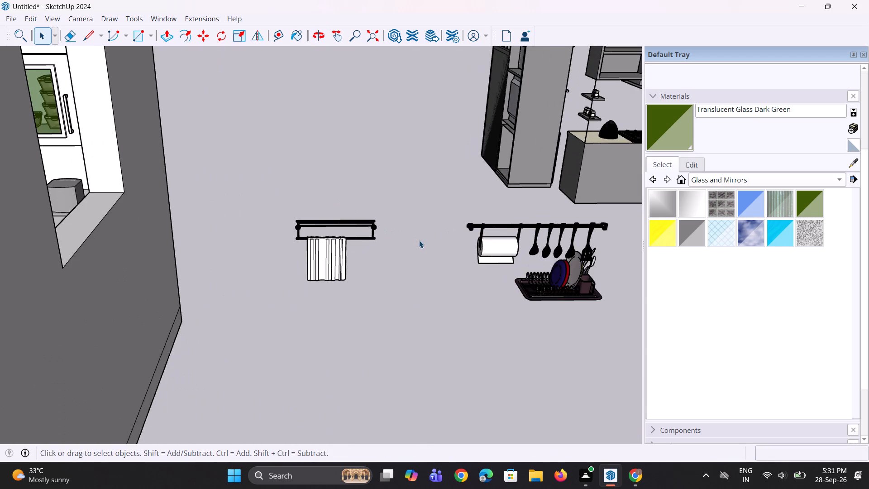
scroll(411, 255, "up", 1)
scroll(411, 255, "down", 2)
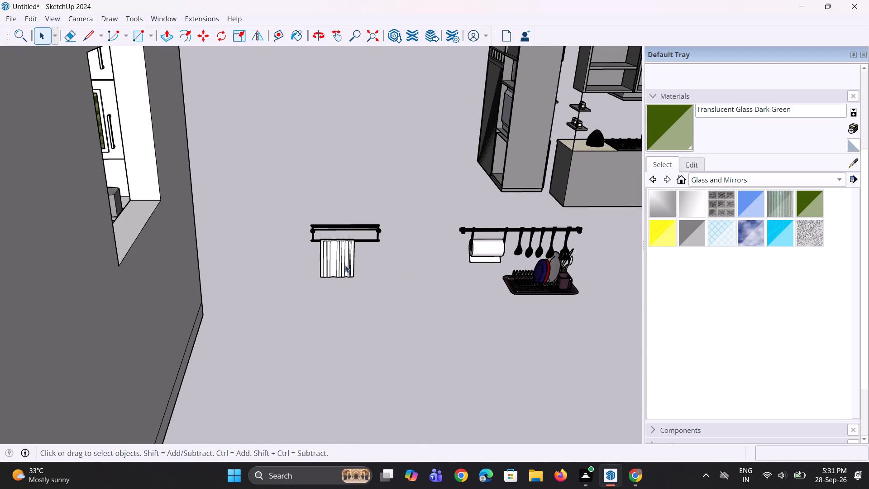
scroll(346, 271, "down", 2)
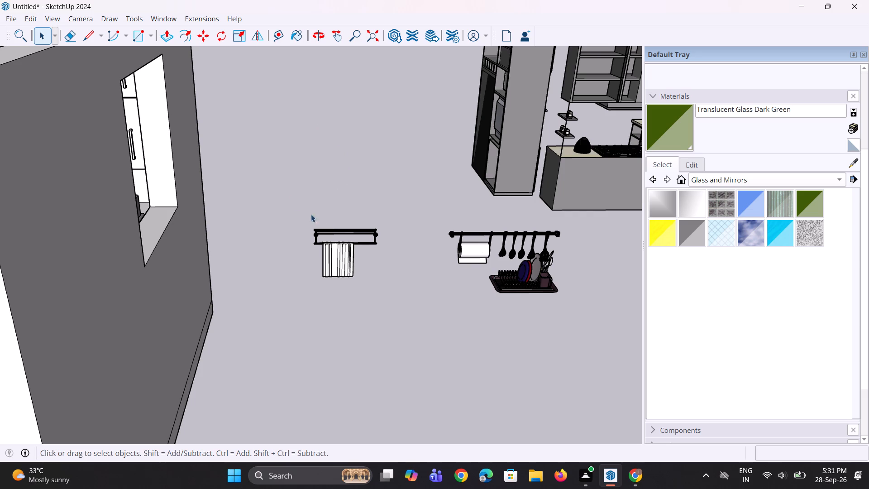
left_click_drag(289, 203, 578, 343)
right_click(483, 242)
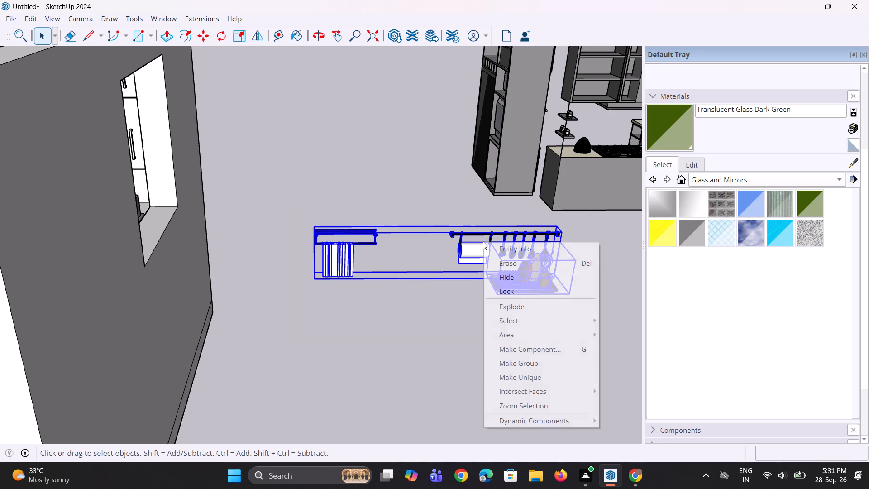
left_click(513, 311)
left_click(467, 310)
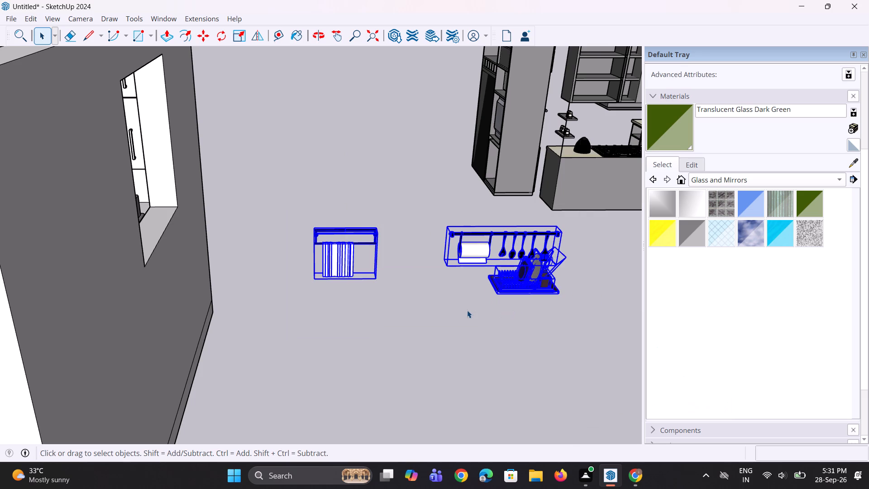
Move the utensil rail and dish rack, without the towel bar, onto the modelled kitchen's back wall between the side wall and gas stove.
left_click_drag(431, 206, 569, 350)
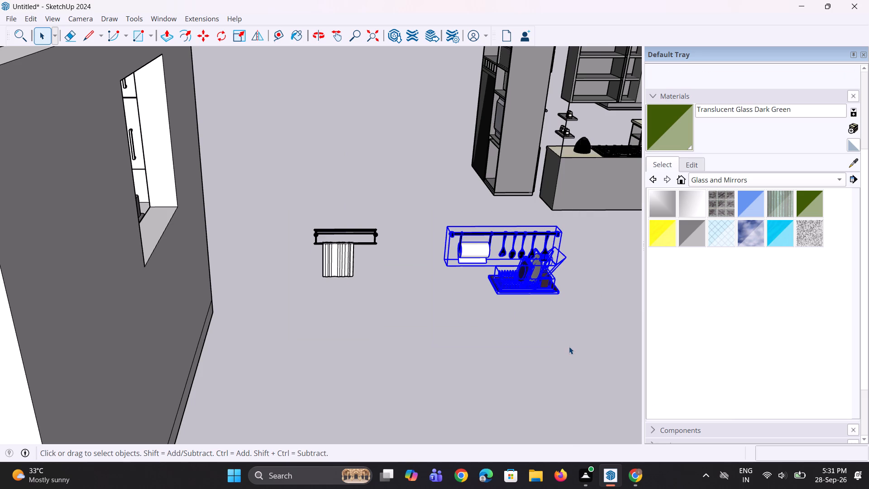
key("m")
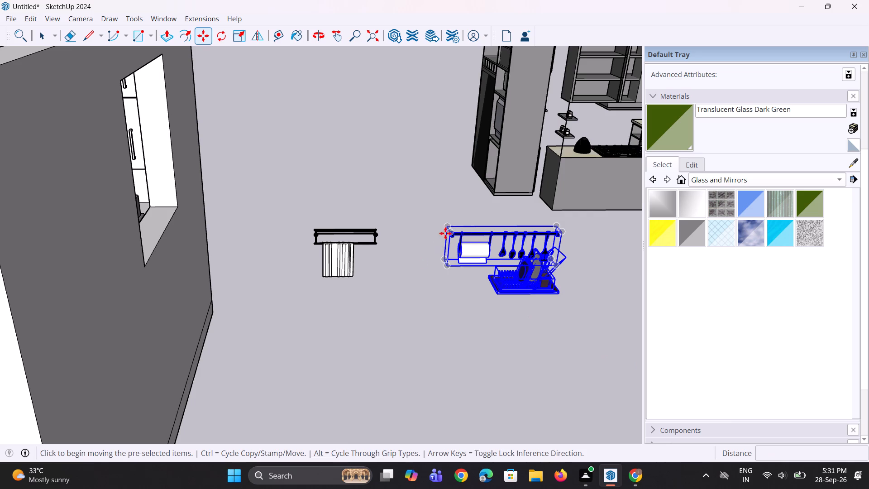
left_click(447, 228)
scroll(457, 369, "down", 10)
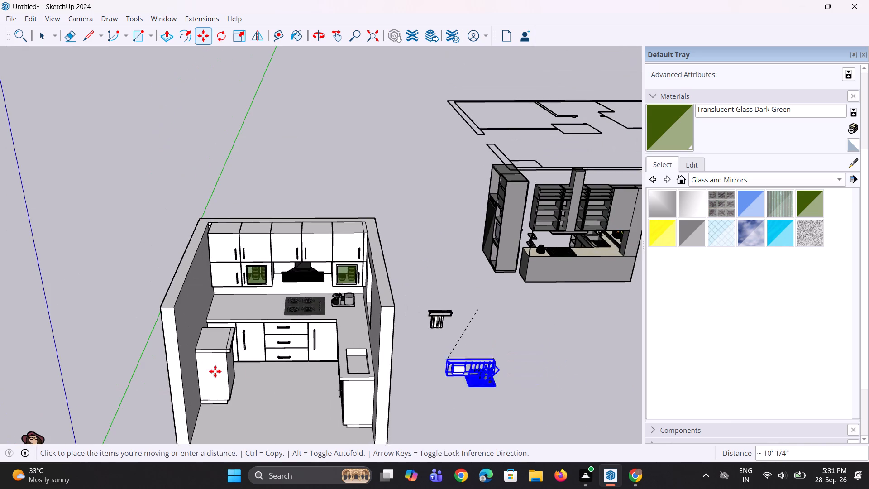
scroll(191, 351, "up", 3)
scroll(210, 294, "up", 11)
middle_click_drag(267, 285, 271, 211)
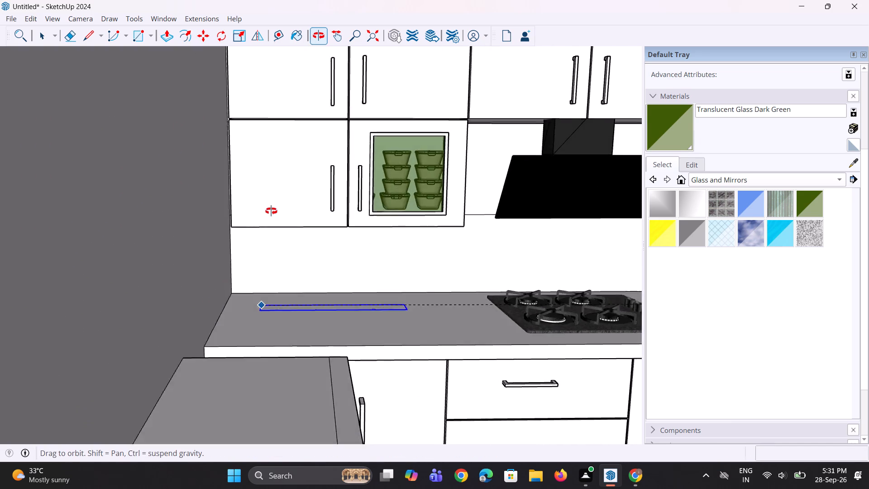
middle_click_drag(271, 211, 267, 173)
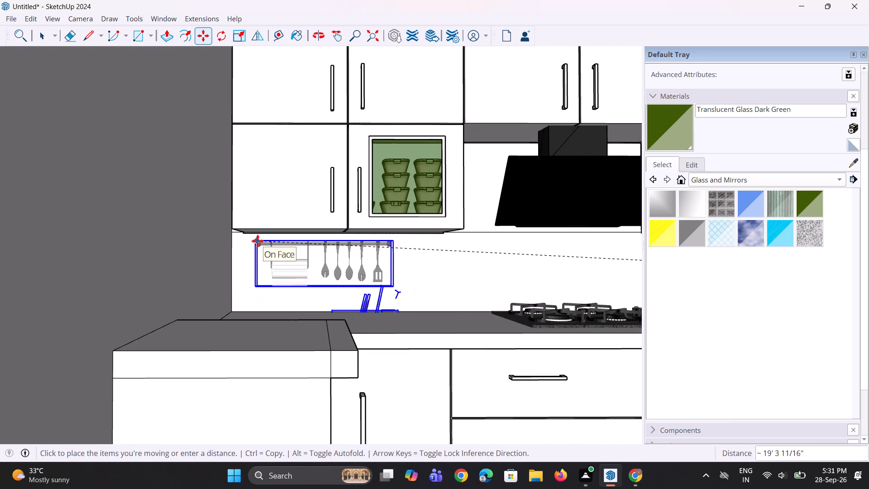
left_click(256, 244)
Scale the utensil rail and dish rack down uniformly to about 0.76 on the back wall.
middle_click_drag(323, 255, 295, 314)
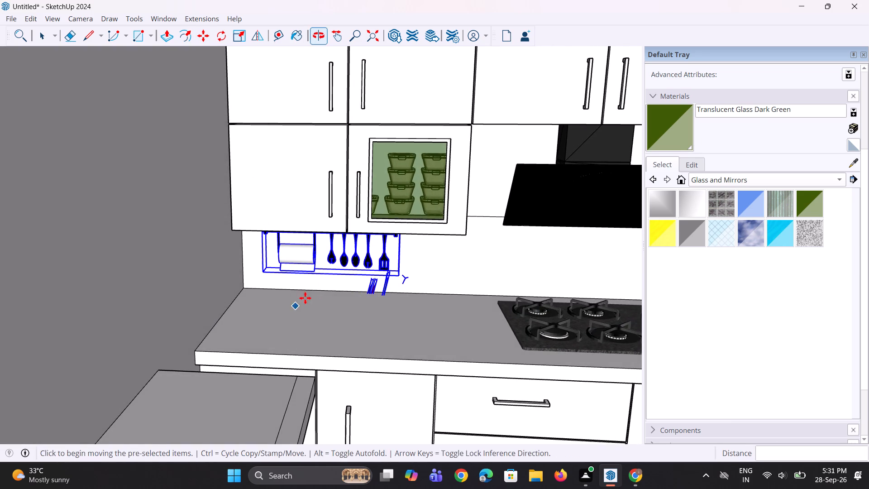
key("s")
middle_click_drag(332, 284, 342, 230)
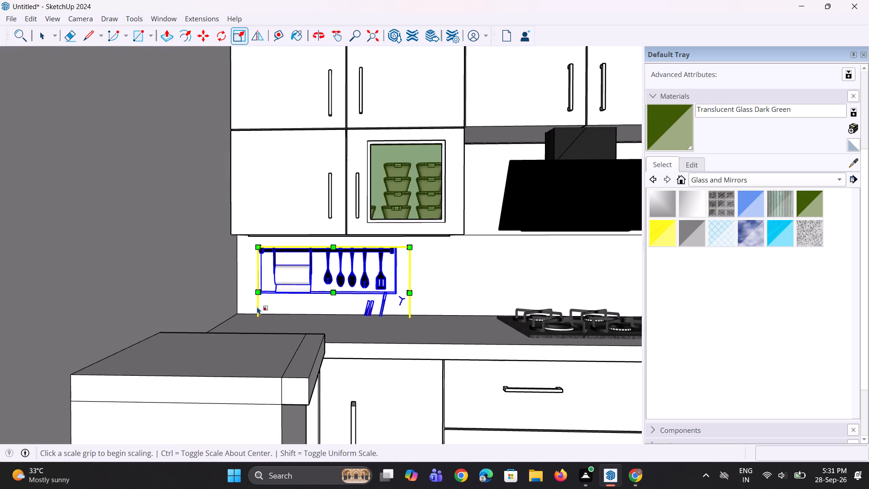
left_click_drag(410, 248, 372, 271)
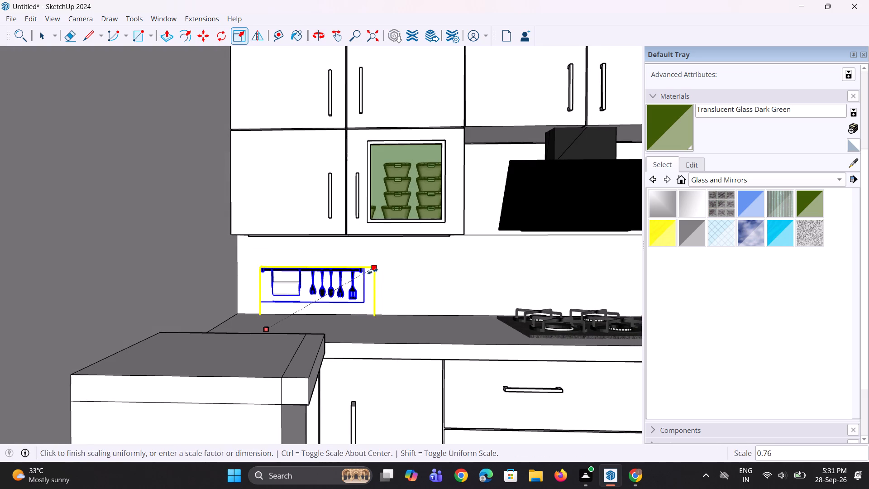
left_click_drag(372, 271, 372, 272)
Raise the utensil rail and dish rack about 6 9/16" on the back wall, so the rail hangs beneath the upper cabinets.
scroll(330, 276, "up", 4)
key("m")
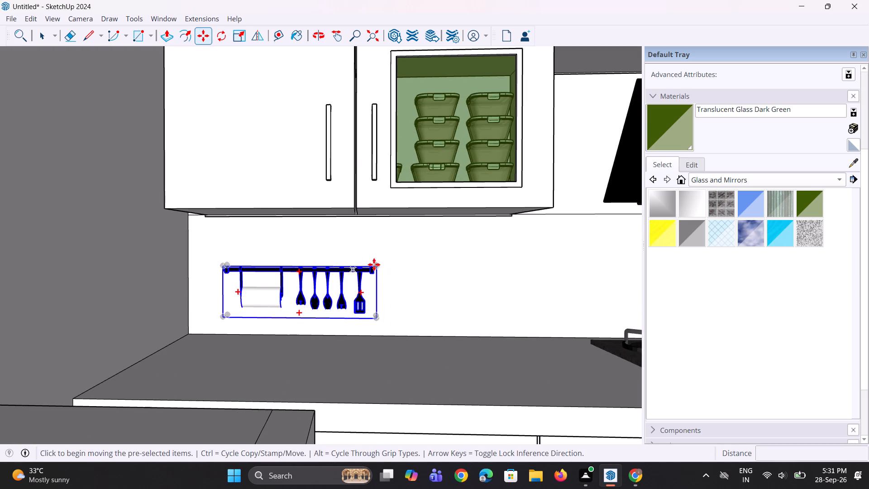
left_click(381, 264)
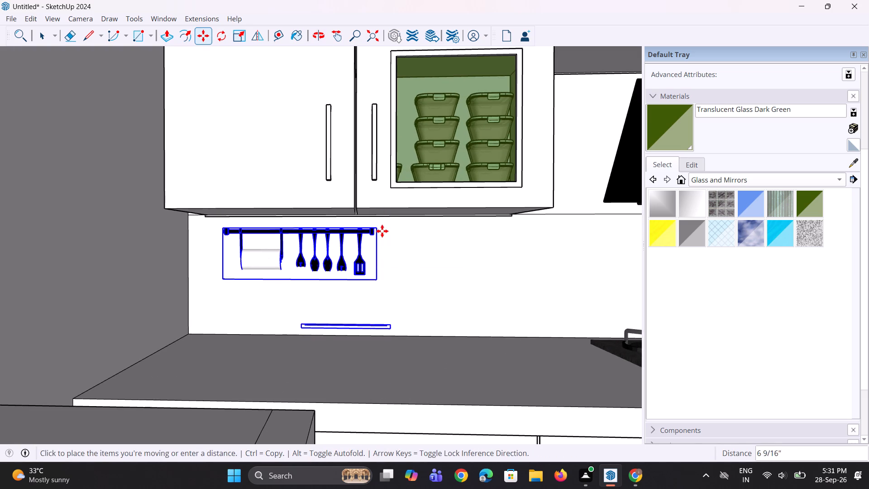
left_click(382, 231)
Move the utensil rail and dish rack about 1' 3/16" forward out of the back wall, and clear the selection.
middle_click_drag(400, 285, 285, 313)
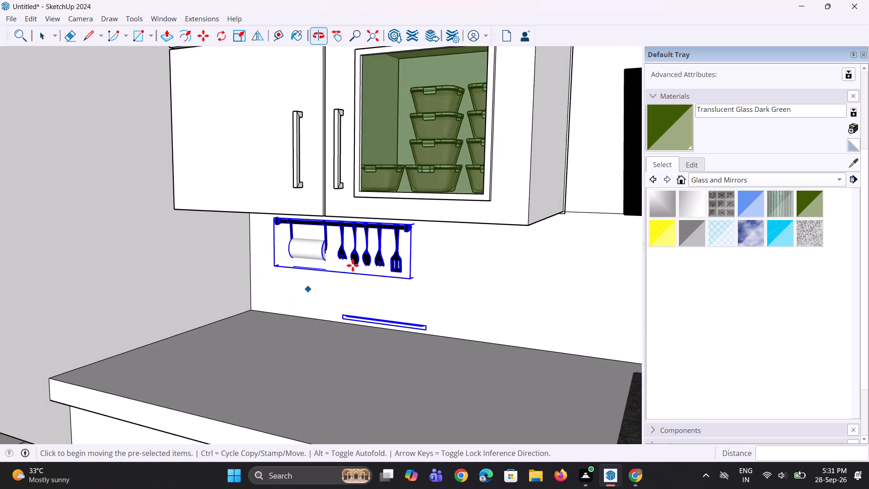
middle_click_drag(358, 269, 291, 278)
left_click(377, 259)
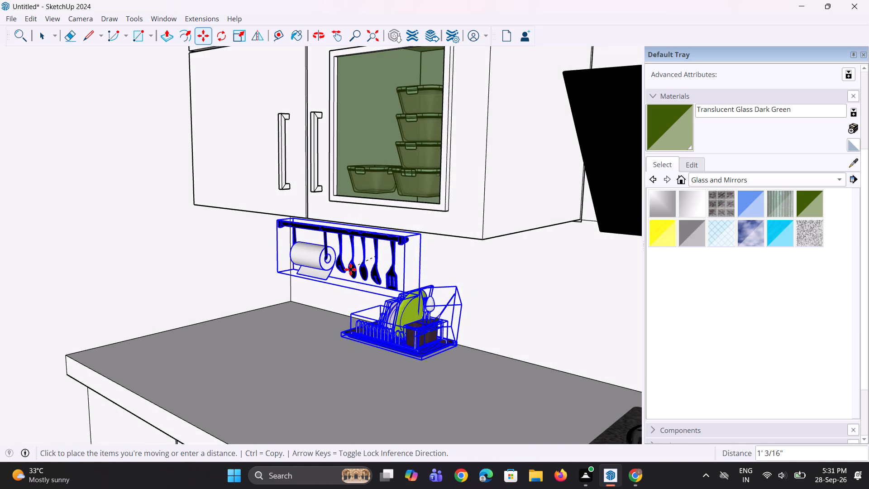
left_click(350, 269)
middle_click_drag(354, 297, 430, 270)
key("space")
key("space")
scroll(418, 313, "down", 7)
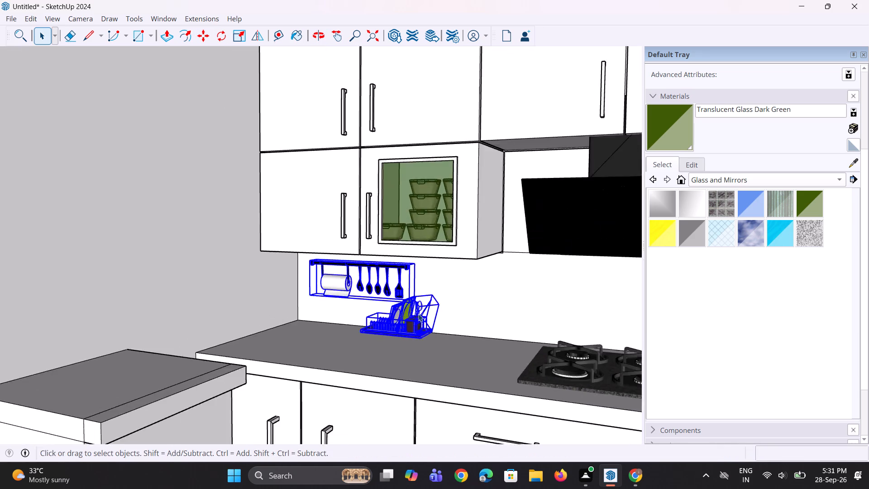
scroll(418, 314, "down", 8)
key("space")
left_click(393, 138)
Examine how the utensil rail, paper towel holder and dish rack sit against the back wall and countertop.
middle_click_drag(394, 306, 415, 309)
scroll(319, 304, "up", 7)
middle_click_drag(388, 330, 429, 317)
scroll(454, 307, "up", 9)
middle_click_drag(439, 336, 463, 350)
scroll(399, 259, "up", 6)
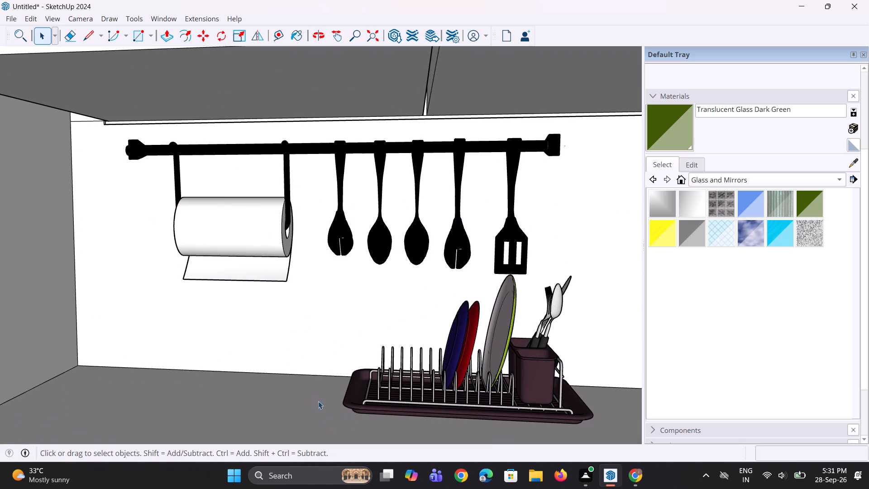
scroll(324, 342, "down", 5)
middle_click_drag(324, 345, 342, 350)
middle_click_drag(278, 341, 304, 333)
scroll(343, 259, "up", 4)
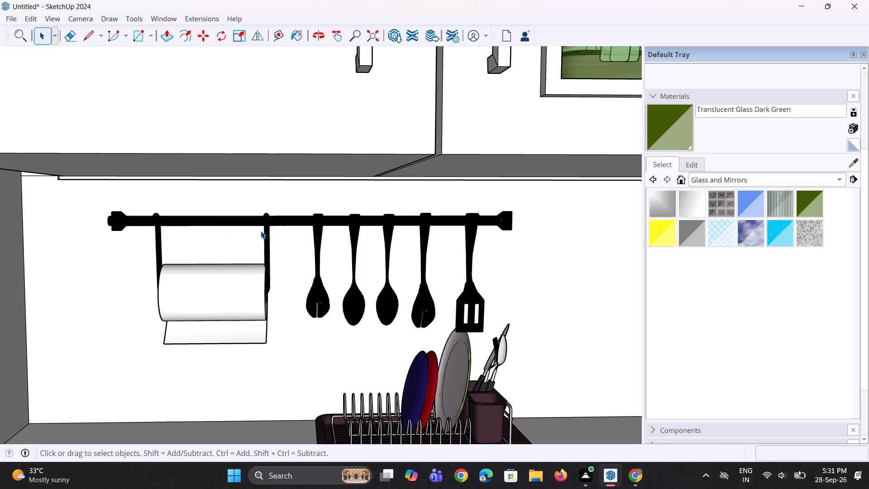
scroll(237, 304, "down", 19)
scroll(234, 315, "down", 4)
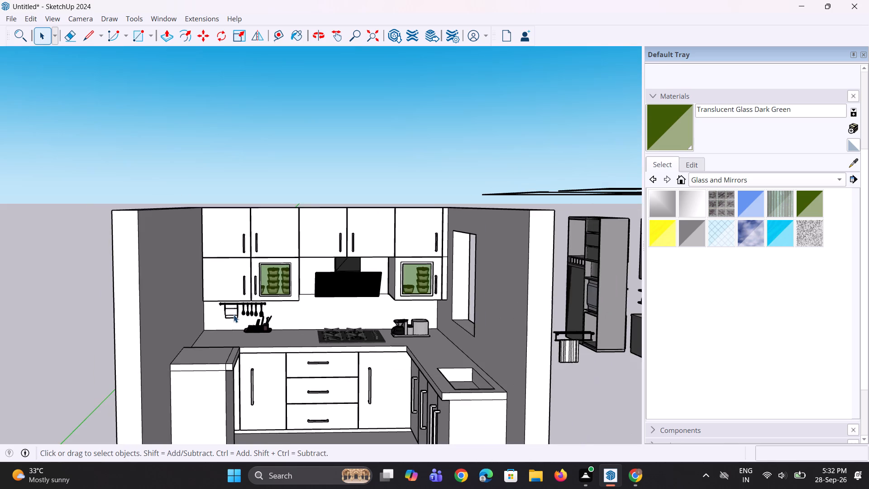
Rotate the coffee maker set beside the gas stove 180 degrees horizontally so that its front faces the room.
scroll(526, 324, "up", 10)
left_click(410, 343)
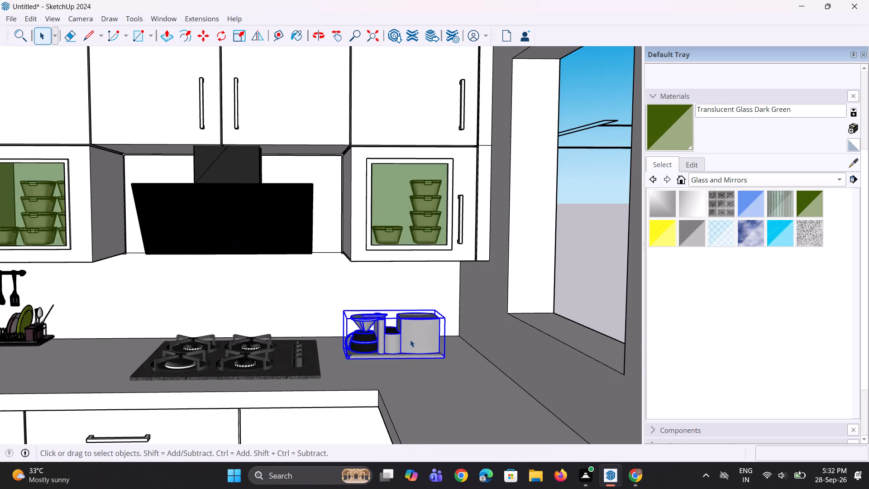
scroll(397, 326, "up", 3)
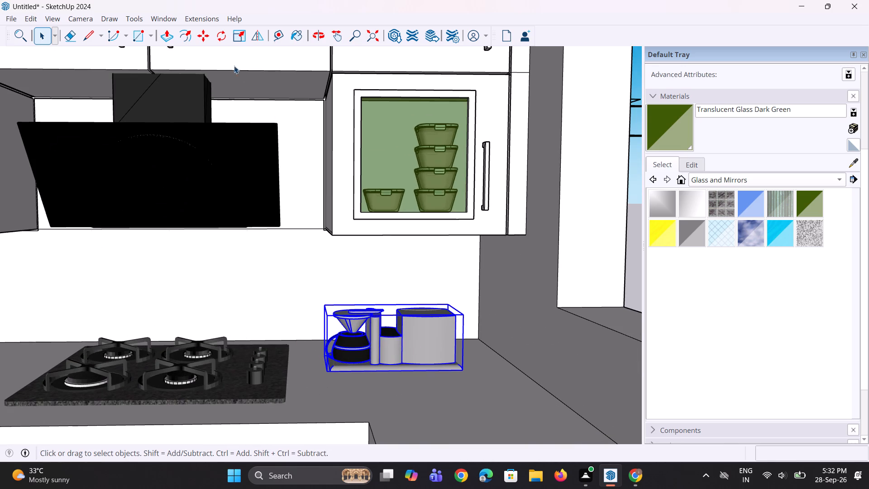
left_click(217, 38)
left_click(377, 410)
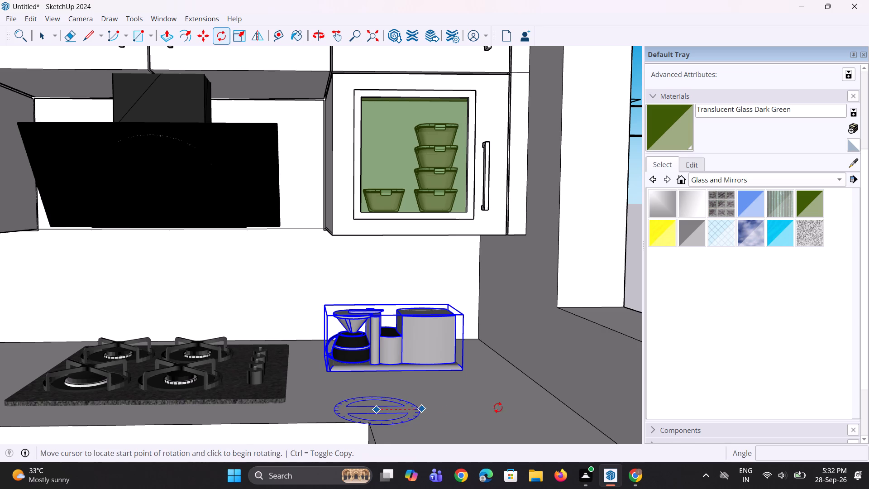
left_click(498, 407)
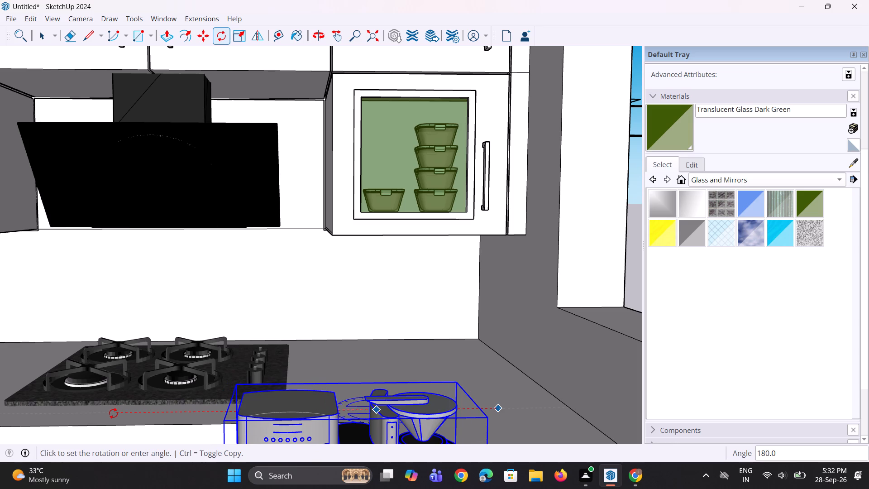
left_click(113, 413)
Move the coffee maker set back onto the countertop corner between the gas stove and the window wall.
scroll(420, 369, "down", 8)
middle_click_drag(432, 390, 407, 439)
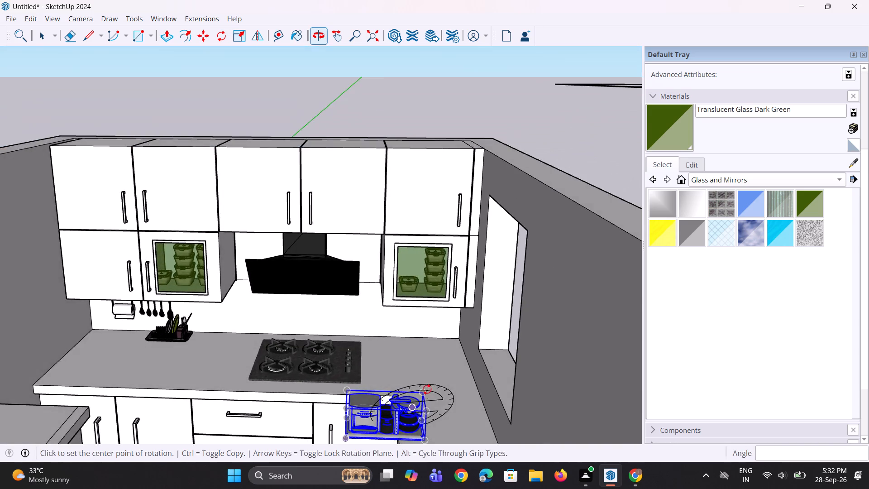
scroll(427, 388, "up", 5)
key("m")
scroll(403, 300, "down", 6)
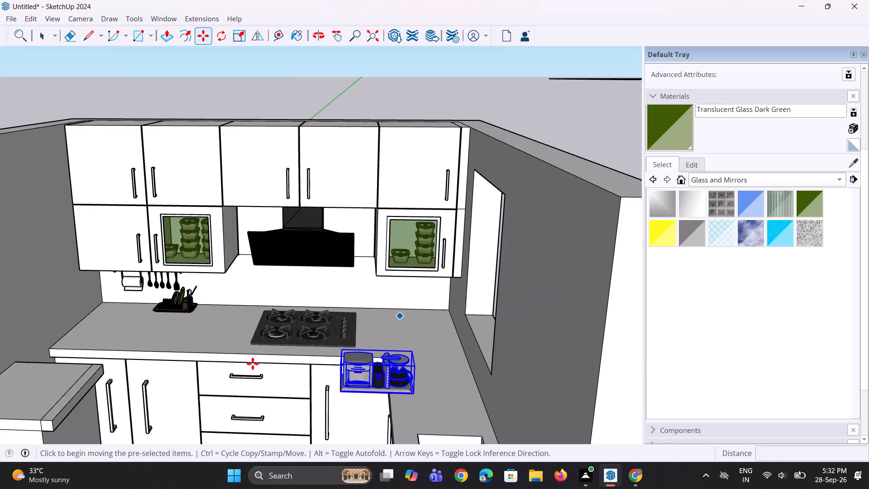
middle_click_drag(232, 377, 462, 335)
middle_click_drag(401, 344, 296, 393)
scroll(383, 361, "down", 1)
scroll(591, 349, "up", 3)
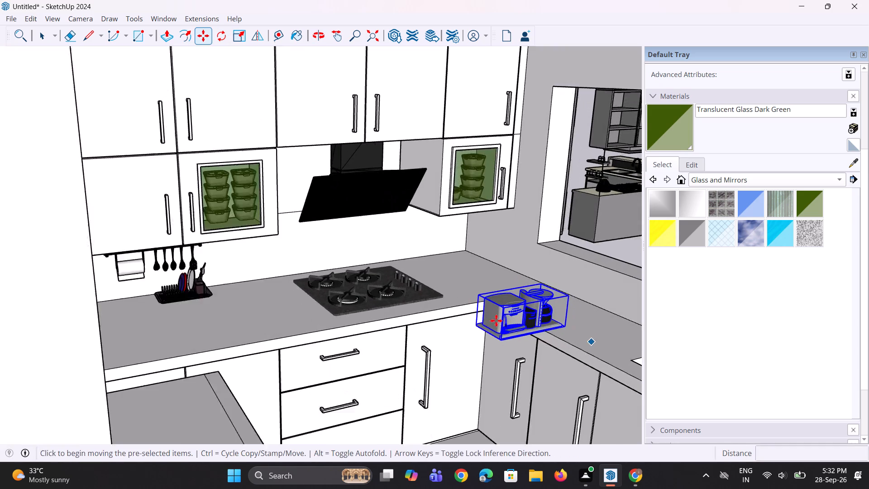
scroll(496, 321, "up", 4)
left_click(464, 322)
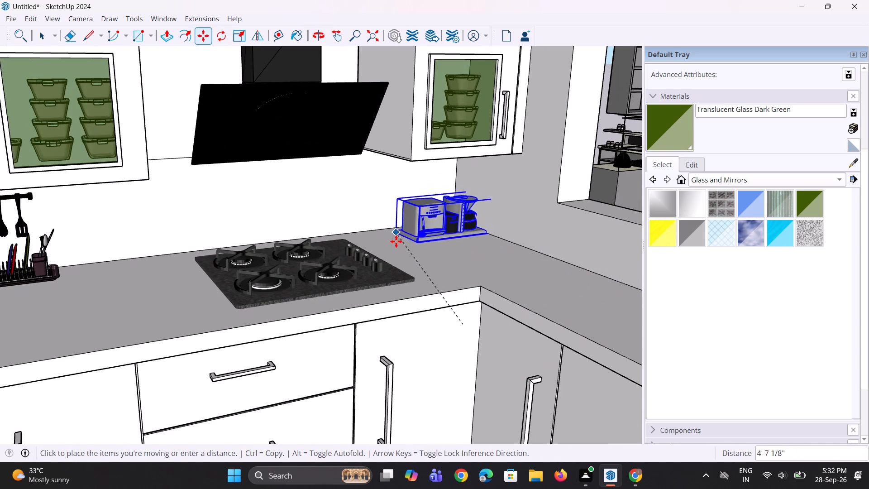
left_click(396, 245)
Shift the coffee maker set about 11 15/16" toward the back wall and stove, and nudge it slightly forward.
middle_click_drag(418, 287, 427, 297)
scroll(376, 214, "up", 9)
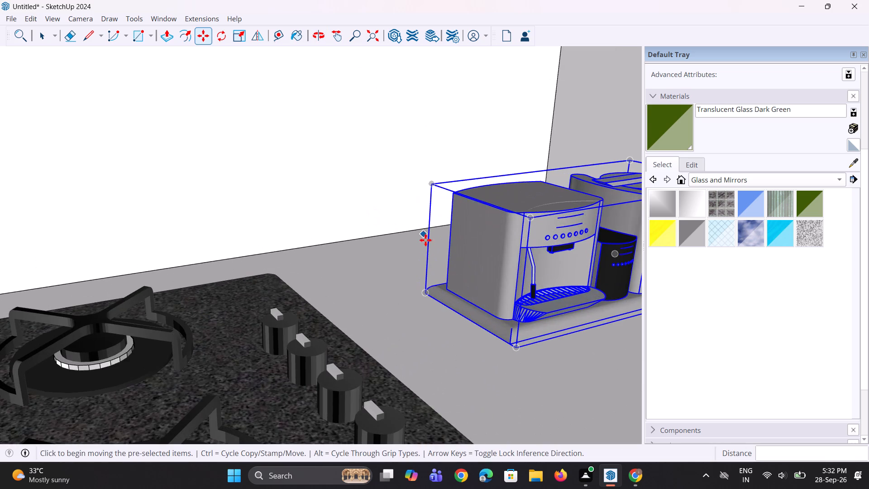
left_click(425, 296)
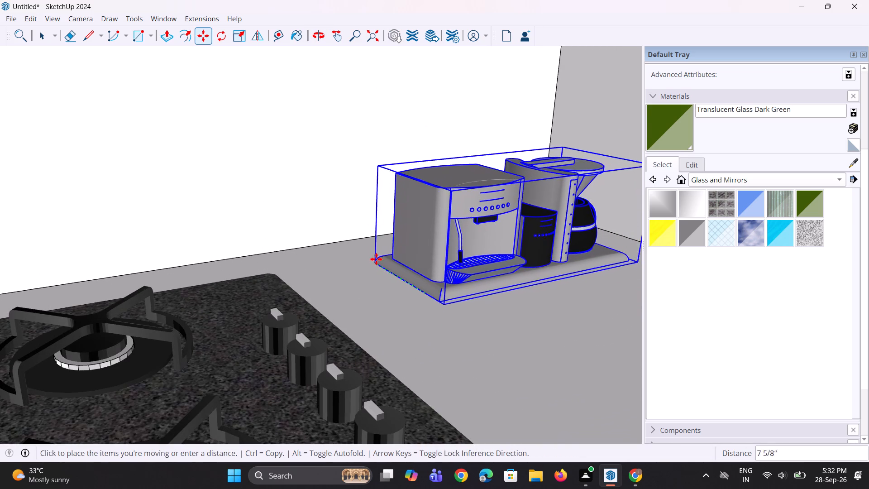
left_click(350, 252)
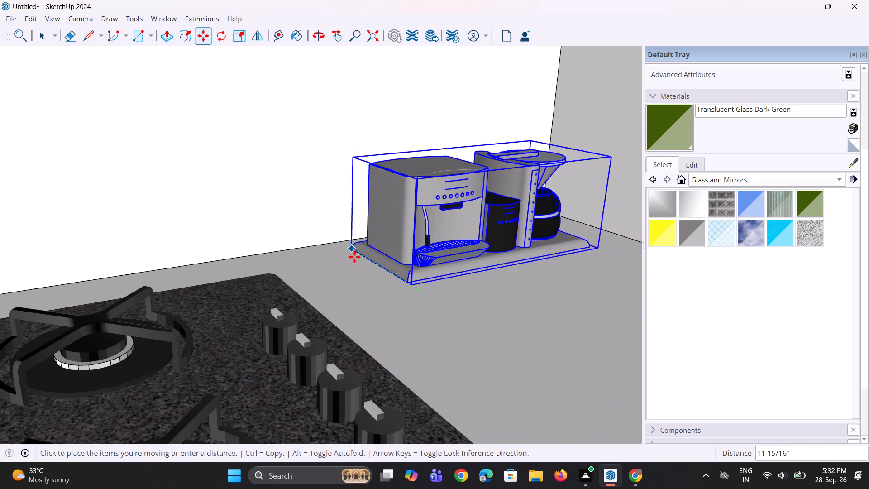
middle_click_drag(511, 316, 426, 305)
scroll(380, 287, "up", 2)
left_click(371, 294)
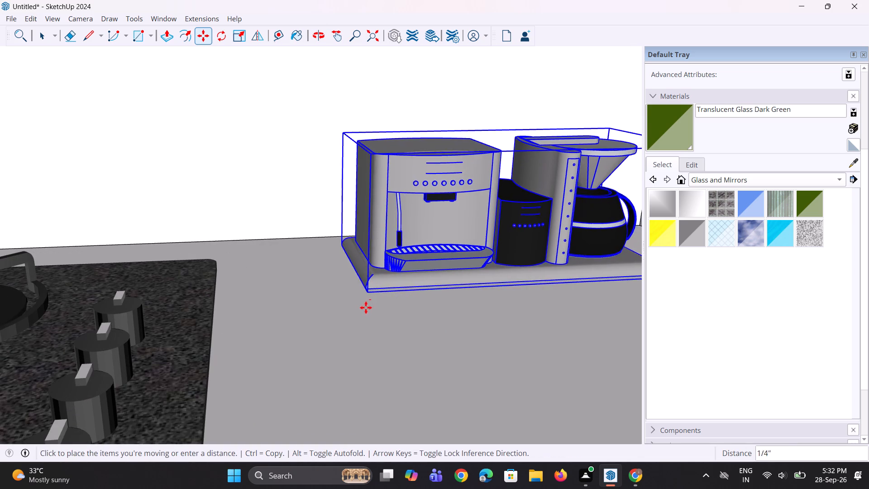
left_click(360, 320)
scroll(359, 321, "down", 8)
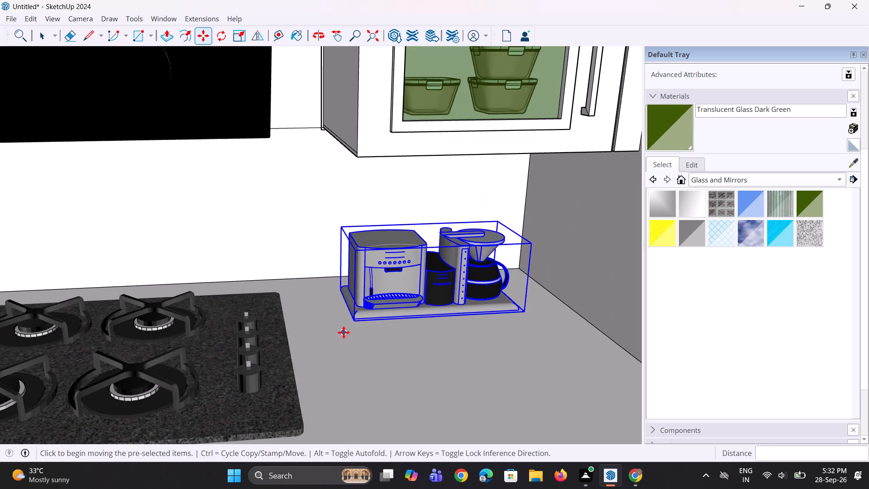
Scale the coffee maker set up uniformly to about 1.27 and clear the selection.
key("s")
scroll(501, 213, "up", 1)
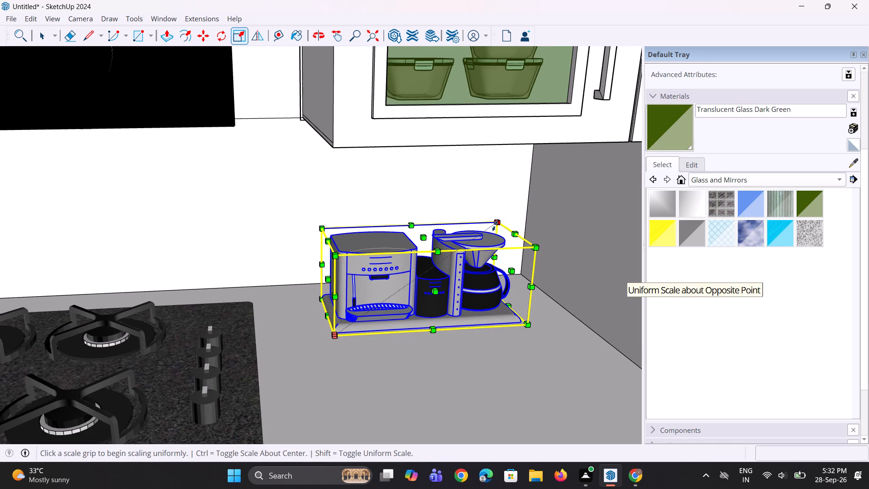
left_click(494, 225)
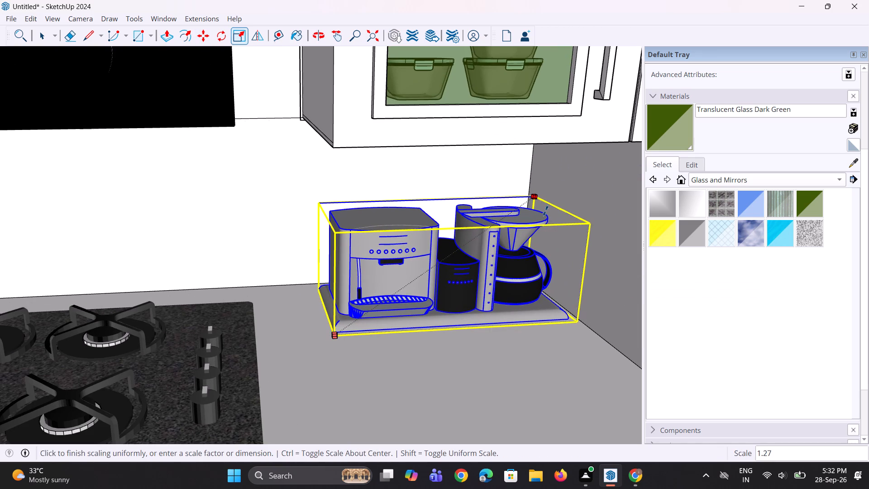
left_click(545, 211)
key("space")
key("space")
scroll(458, 301, "down", 15)
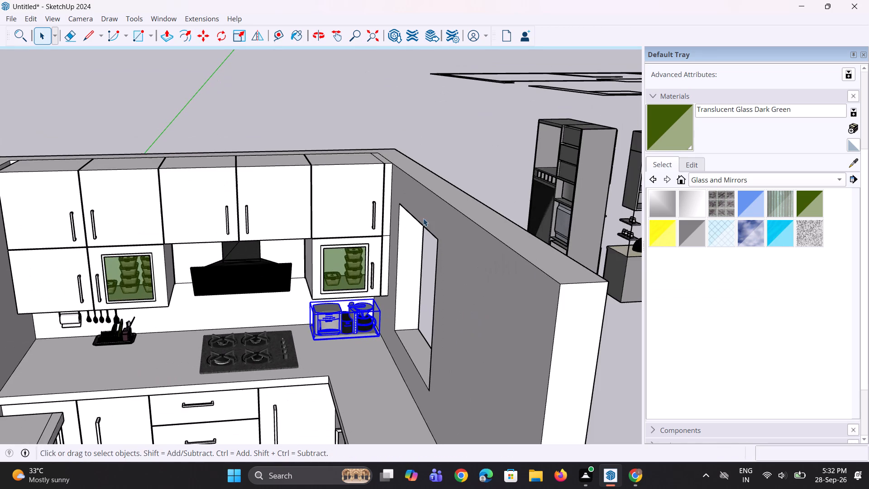
left_click(498, 152)
Select the wire frame of the dish rack on the countertop below the utensil rail.
middle_click_drag(66, 342, 107, 317)
scroll(104, 350, "up", 2)
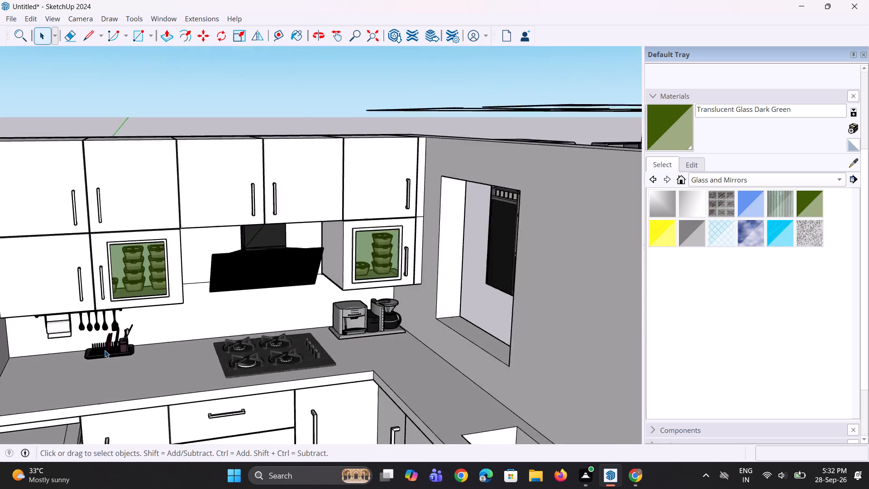
scroll(105, 350, "up", 5)
left_click(107, 352)
scroll(130, 355, "up", 6)
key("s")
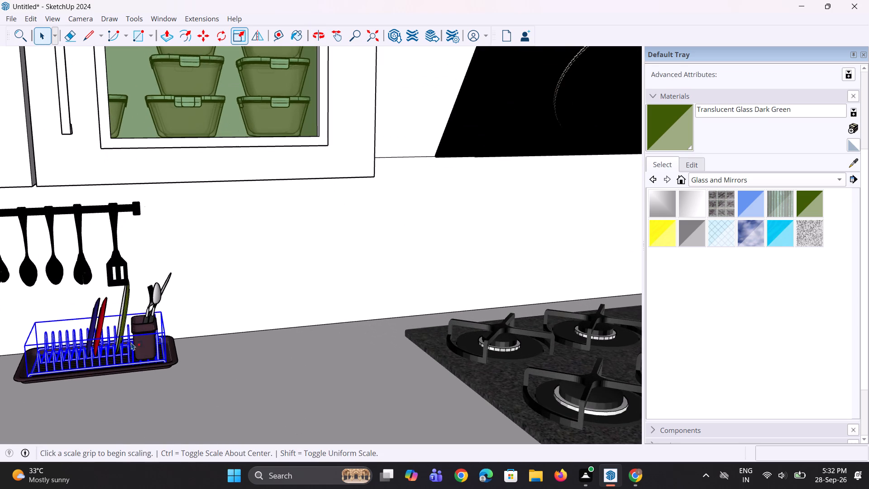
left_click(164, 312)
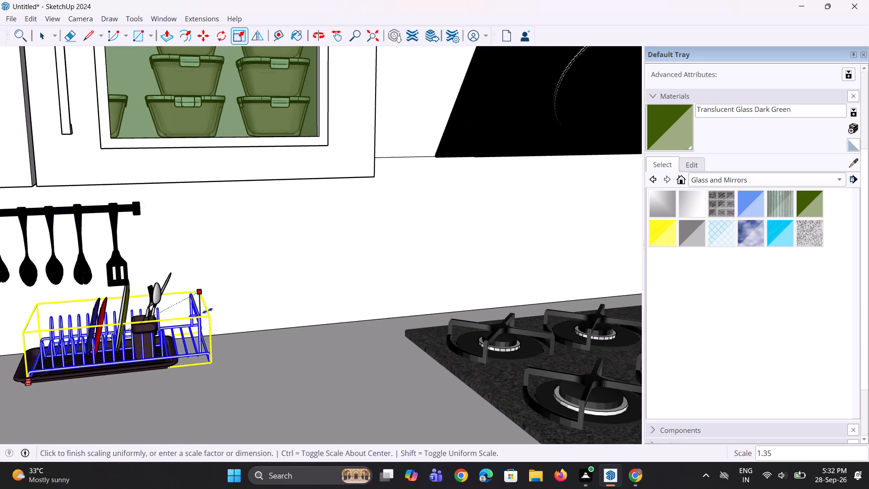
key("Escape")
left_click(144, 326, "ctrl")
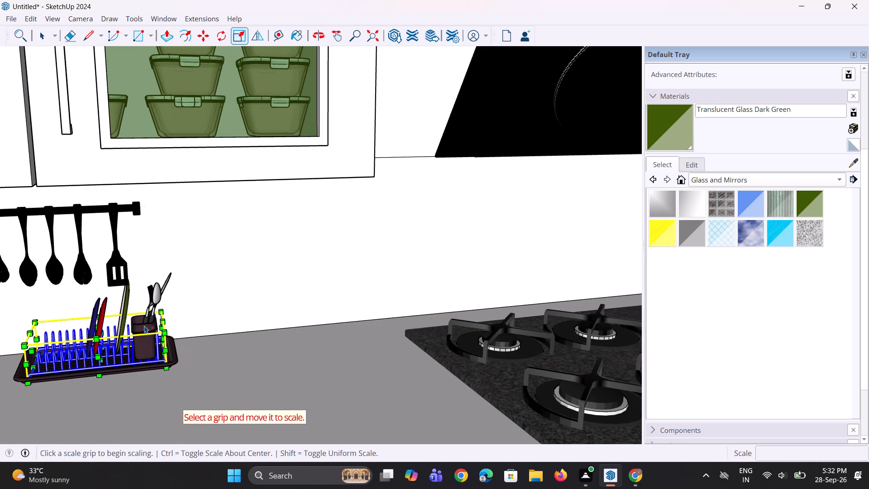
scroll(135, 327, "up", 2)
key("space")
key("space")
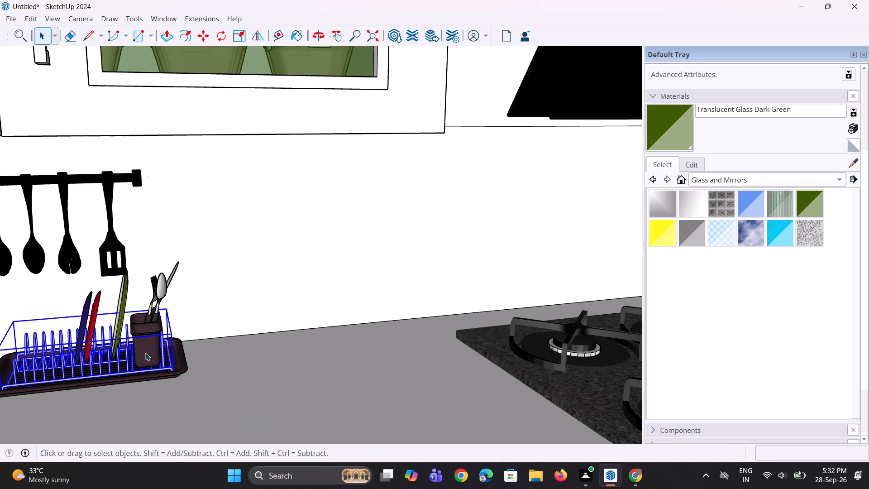
Add the cutlery holder, cutlery, plates and tray to the wire frame selection, and scale the whole dish rack uniformly to about 1.02.
left_click(143, 334, "ctrl")
scroll(120, 318, "up", 3, "ctrl")
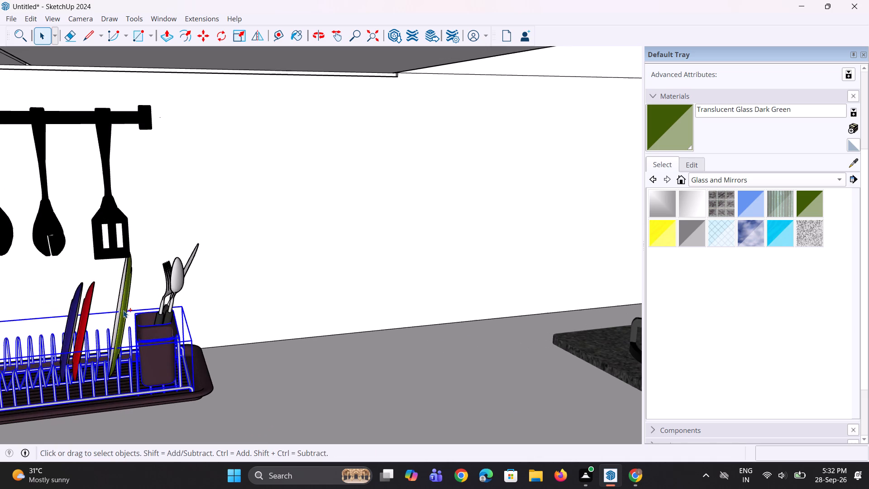
left_click(124, 310, "ctrl")
scroll(173, 297, "up", 2, "ctrl")
left_click(174, 291, "ctrl")
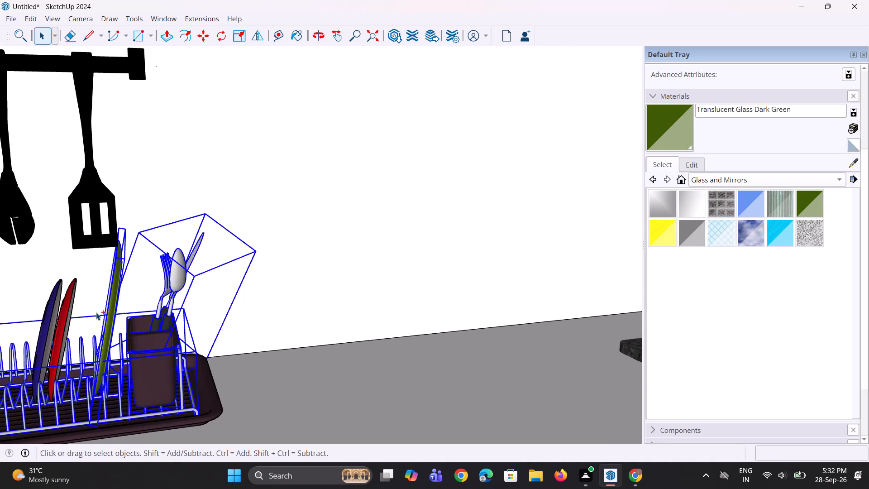
left_click(67, 324, "ctrl")
left_click(51, 324, "ctrl")
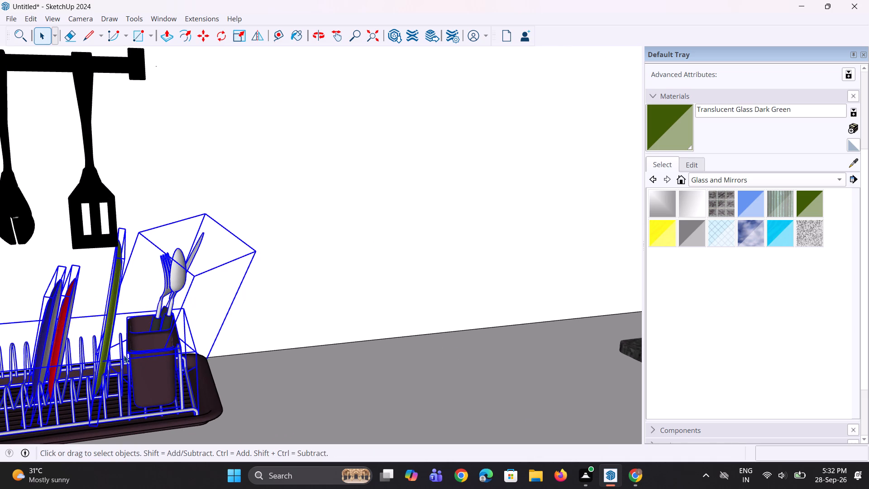
scroll(125, 355, "down", 9)
scroll(185, 393, "up", 7)
left_click(159, 371, "ctrl")
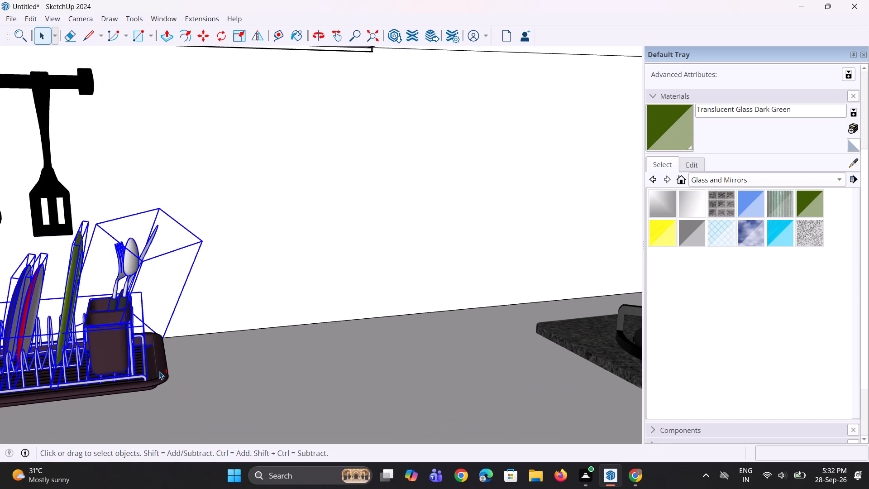
scroll(162, 387, "down", 9)
key("s")
scroll(154, 323, "up", 2)
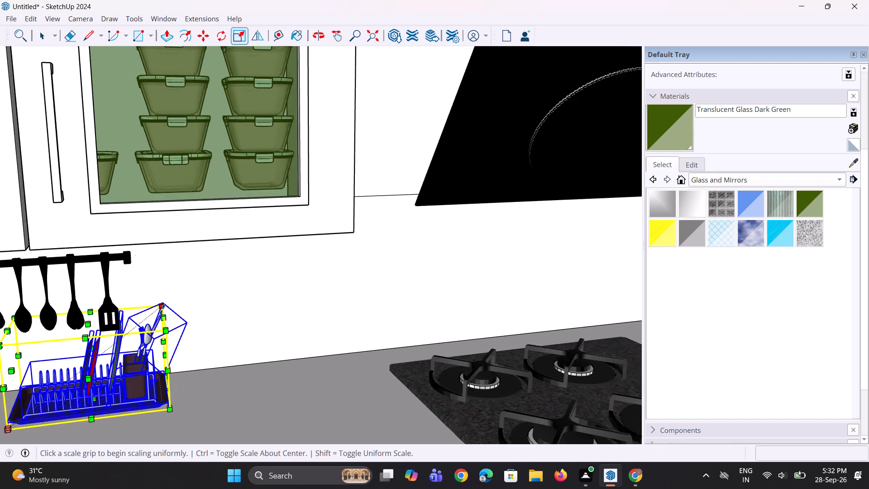
scroll(162, 309, "up", 1)
left_click_drag(162, 309, 168, 309)
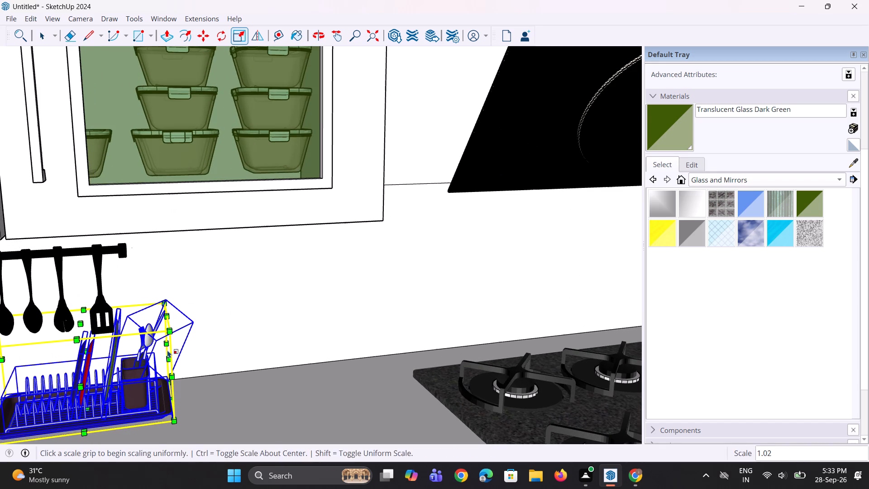
Stretch the dish rack with its plates and cutlery to about 1.14 along the red axis, and scale it uniformly to about 1.12.
left_click(169, 357)
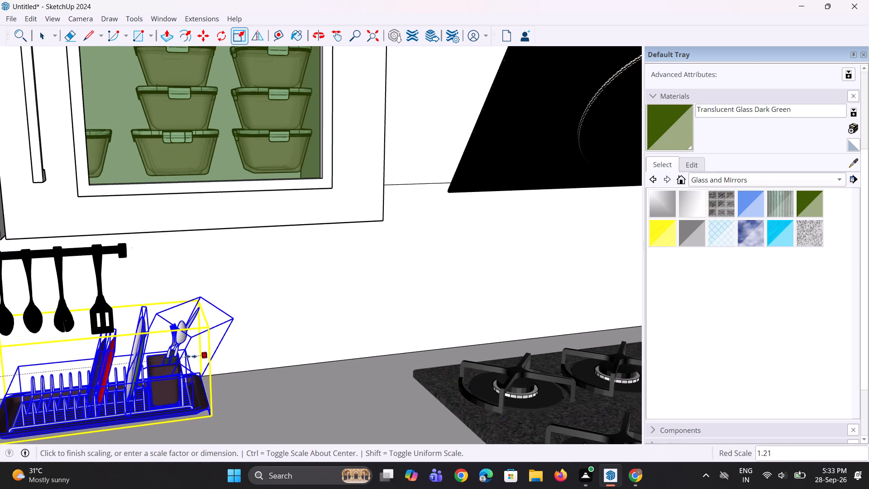
left_click(191, 356)
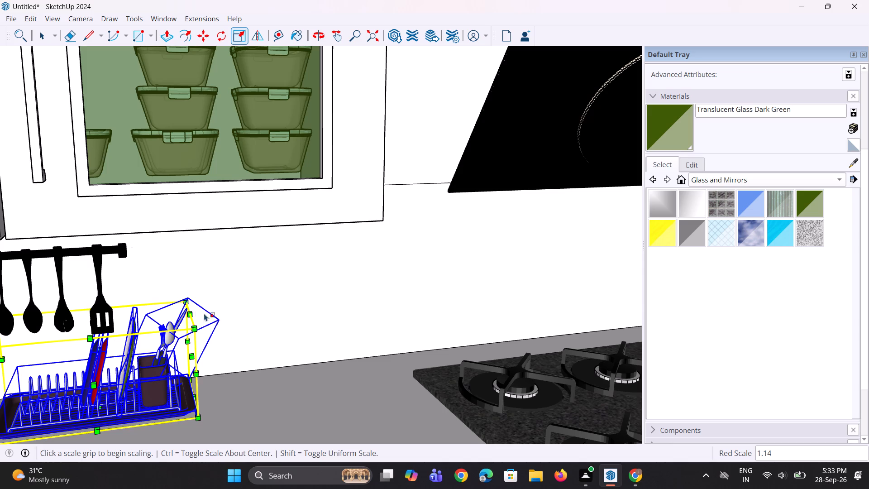
scroll(240, 350, "down", 5)
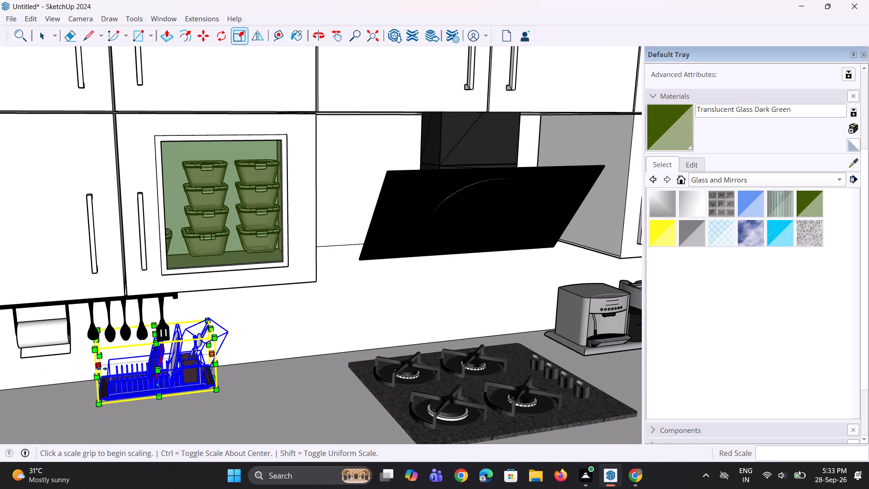
left_click(95, 353)
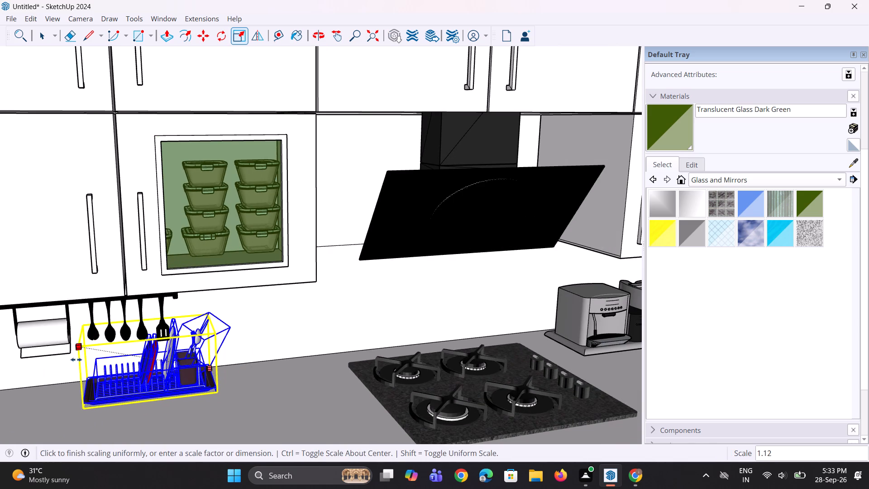
left_click(88, 360)
left_click(99, 403)
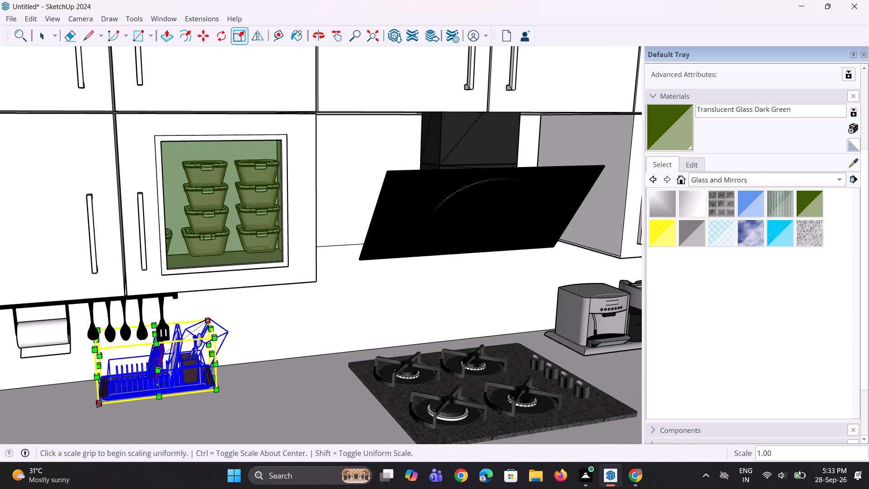
left_click(81, 410)
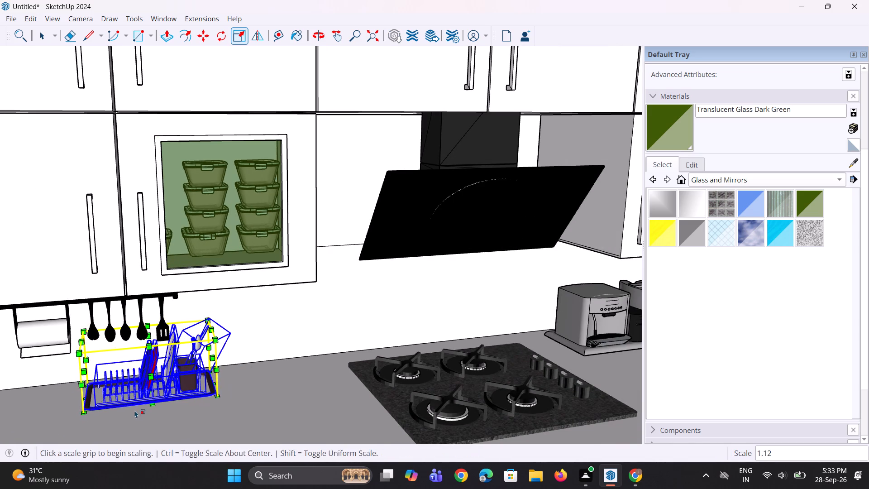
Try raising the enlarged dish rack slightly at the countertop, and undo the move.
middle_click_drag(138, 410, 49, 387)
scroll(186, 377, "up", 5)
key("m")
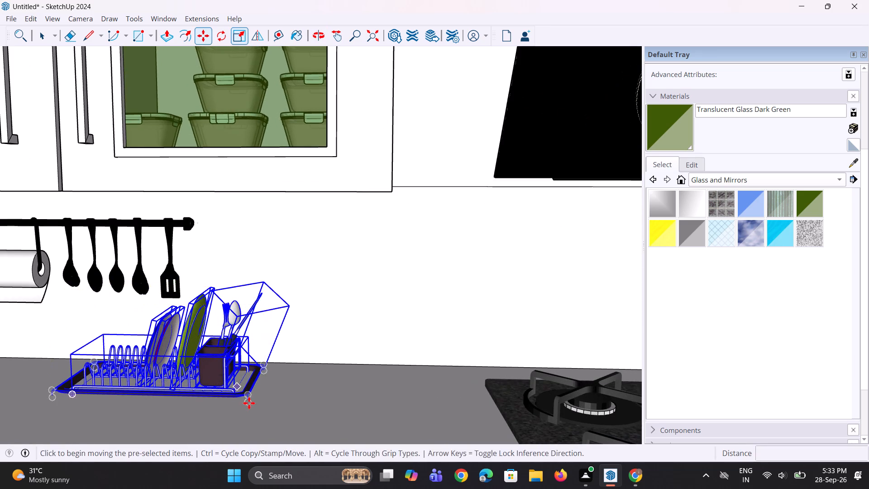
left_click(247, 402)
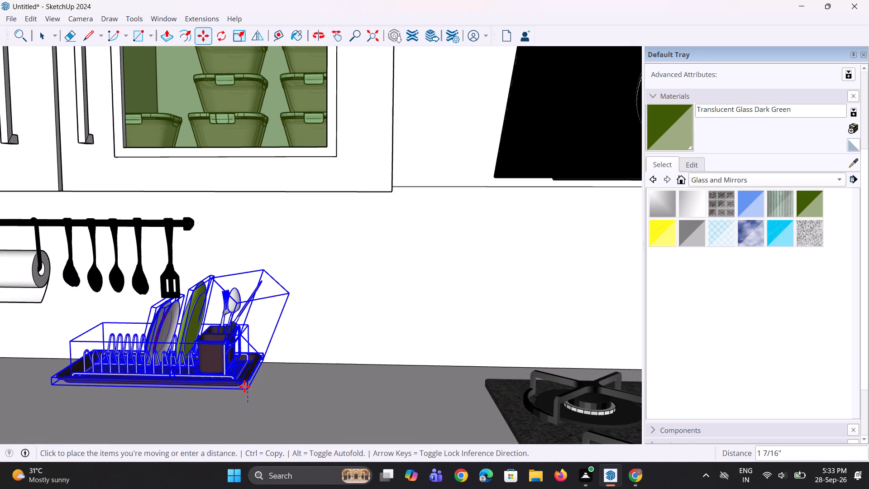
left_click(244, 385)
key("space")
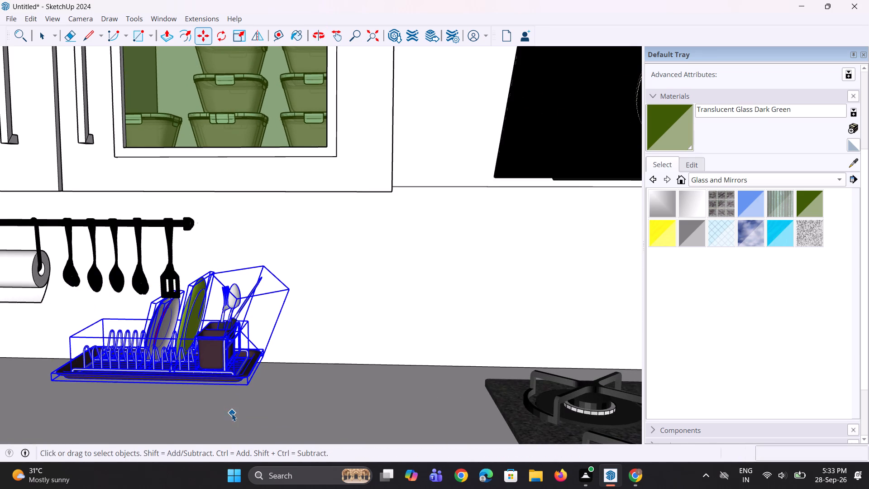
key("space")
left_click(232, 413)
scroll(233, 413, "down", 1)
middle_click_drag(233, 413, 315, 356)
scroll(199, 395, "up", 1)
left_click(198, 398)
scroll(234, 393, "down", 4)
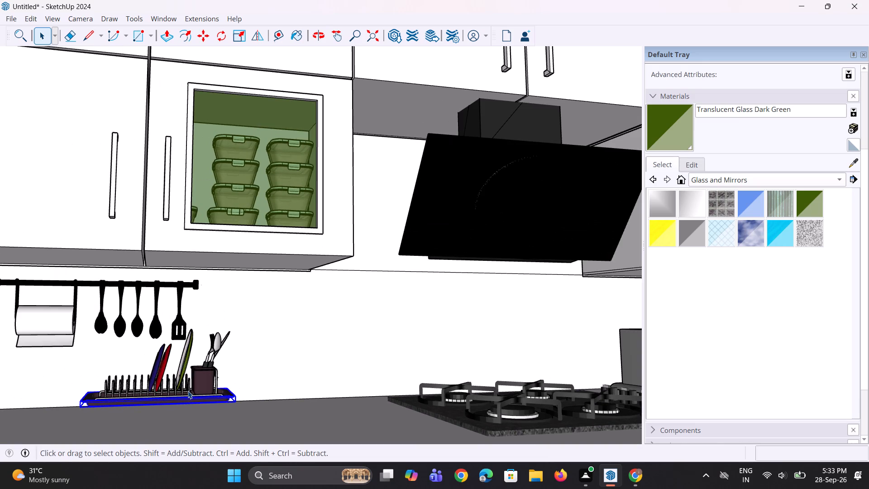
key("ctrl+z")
Select the tray, wire frame, cutlery holder, plates and cutlery together, raise them 3/8" to rest the tray on the countertop, and clear the selection.
middle_click_drag(184, 403, 186, 407)
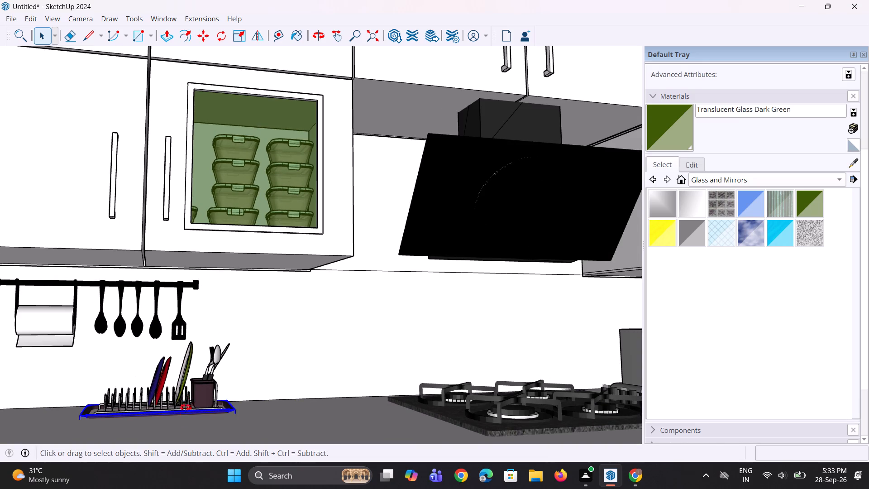
middle_click_drag(186, 407, 182, 443)
scroll(181, 412, "up", 6)
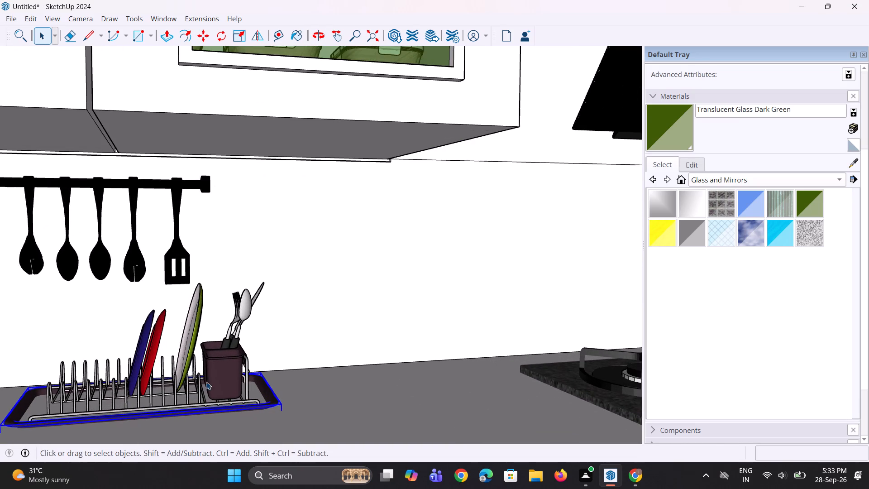
scroll(206, 382, "down", 4)
left_click_drag(70, 348, 276, 424)
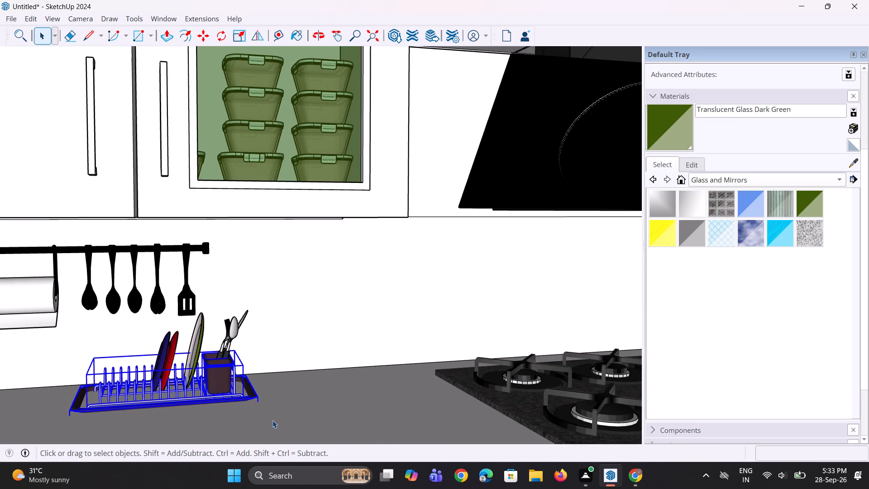
scroll(157, 350, "up", 3)
left_click(162, 361, "ctrl")
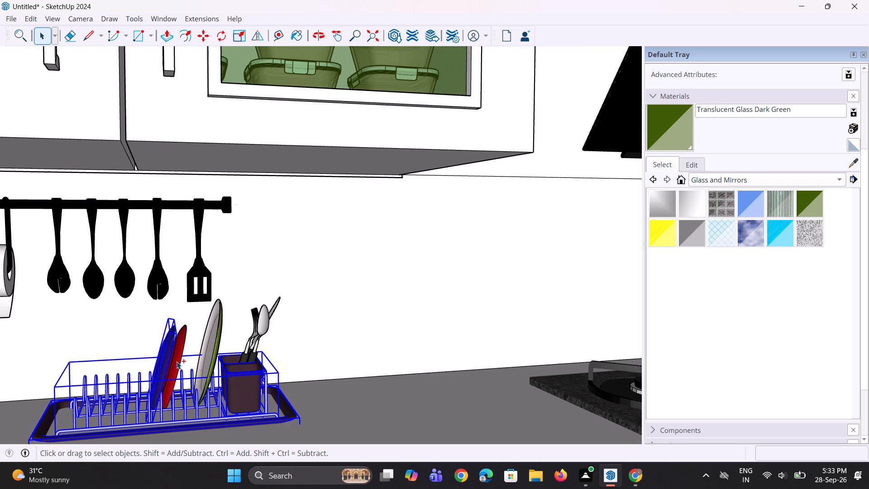
left_click(177, 362, "ctrl")
left_click(215, 352, "ctrl")
left_click(233, 374, "ctrl")
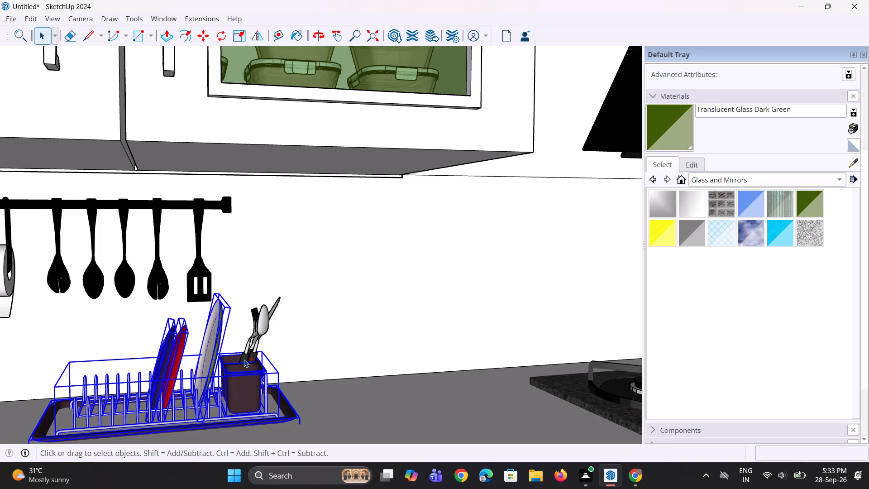
left_click_drag(246, 345, 263, 335, "ctrl")
left_click(263, 335, "ctrl")
scroll(254, 341, "down", 6)
scroll(120, 400, "up", 5)
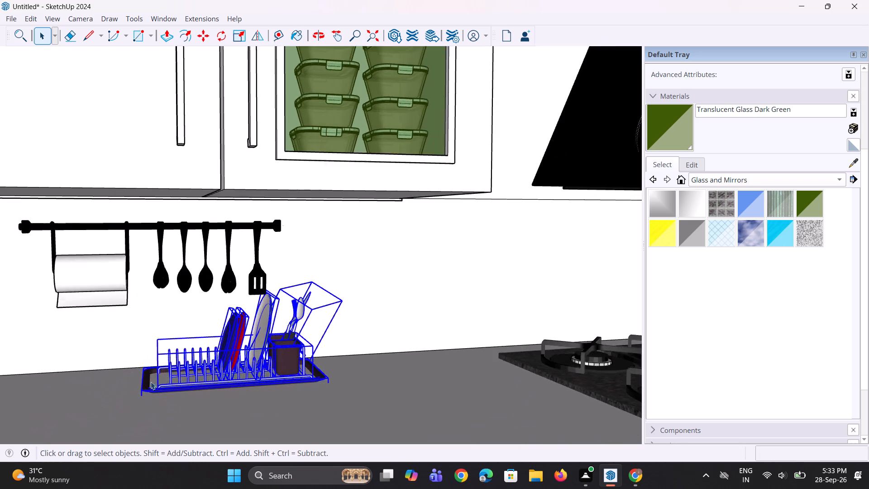
scroll(151, 382, "up", 2)
key("m")
scroll(239, 403, "up", 1)
middle_click_drag(240, 403, 235, 339)
middle_click_drag(227, 357, 226, 373)
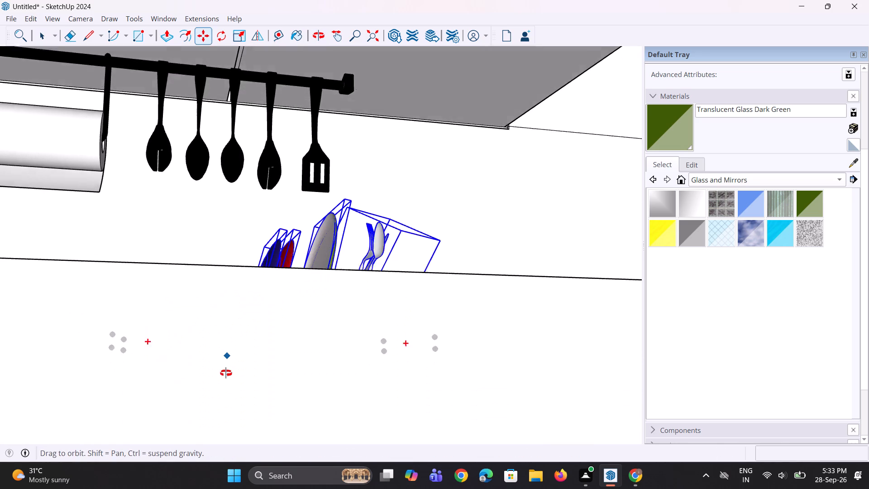
middle_click_drag(226, 373, 212, 423)
scroll(446, 199, "up", 6)
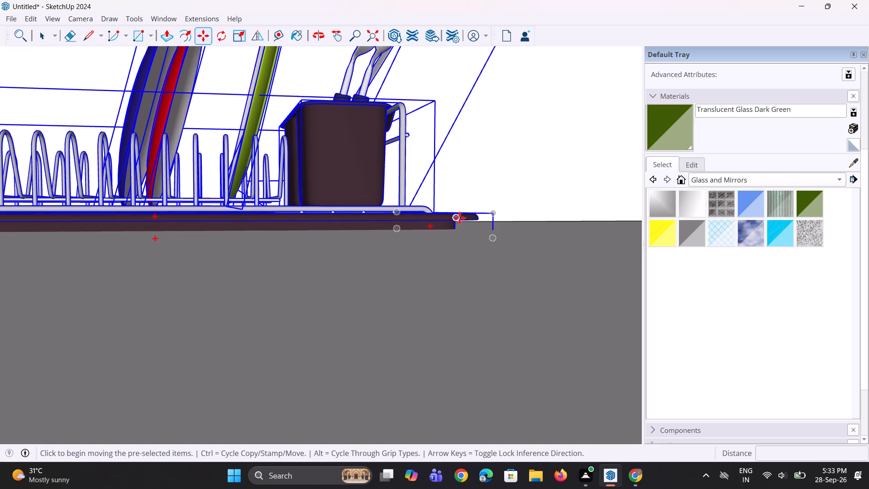
left_click(459, 218)
left_click(461, 207)
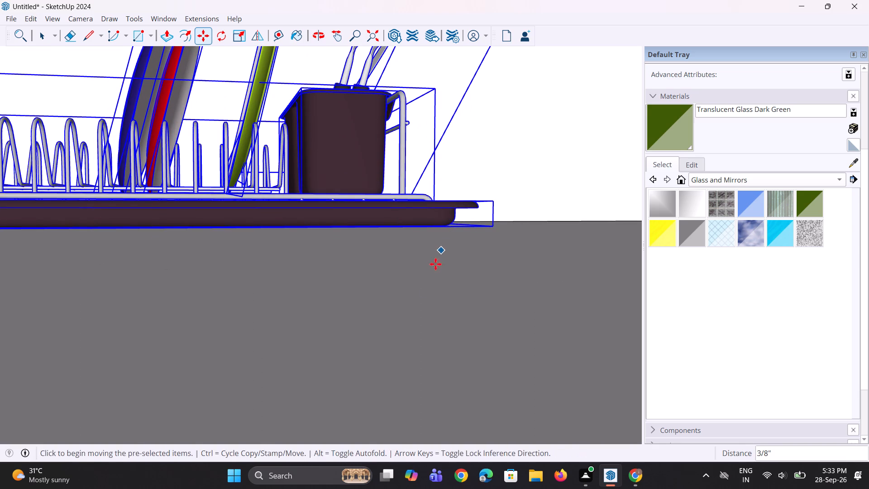
key("space")
key("space")
scroll(410, 290, "down", 13)
middle_click_drag(343, 295, 288, 376)
scroll(289, 374, "down", 11)
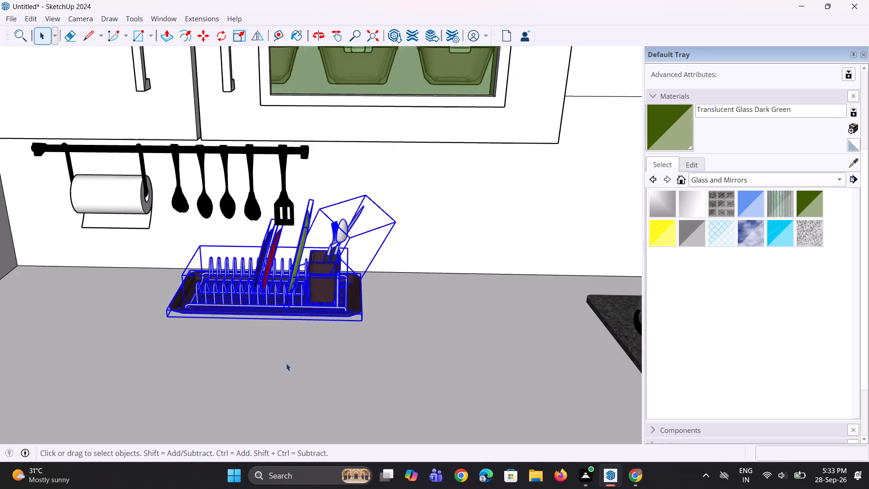
scroll(286, 363, "down", 6)
middle_click_drag(248, 324, 256, 316)
scroll(256, 315, "down", 15)
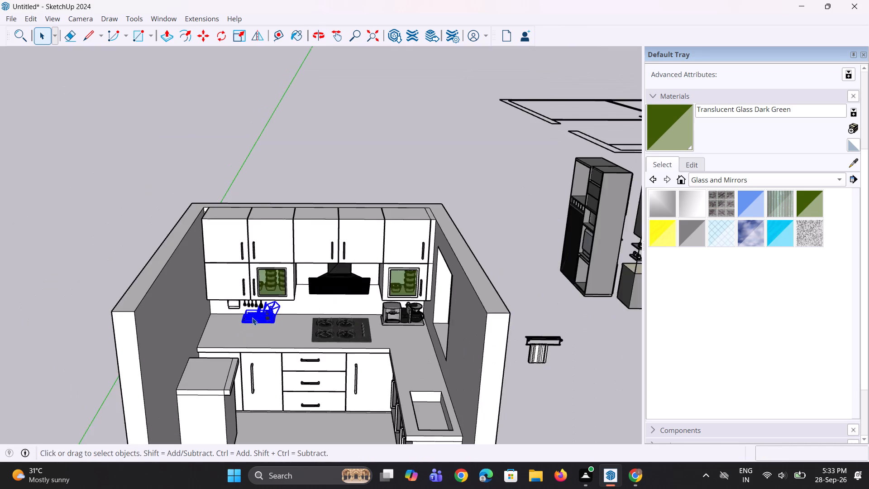
left_click(445, 184)
Reselect the complete dish rack with its plates and cutlery, and scale it up uniformly to about 1.41.
middle_click_drag(356, 351, 379, 321)
scroll(247, 317, "up", 5)
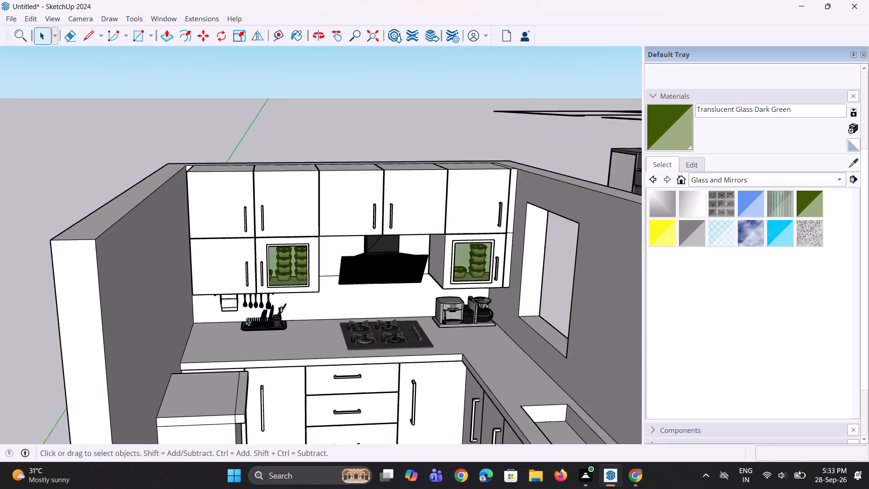
scroll(246, 317, "up", 5)
middle_click_drag(248, 321, 253, 324)
left_click_drag(227, 293, 228, 297)
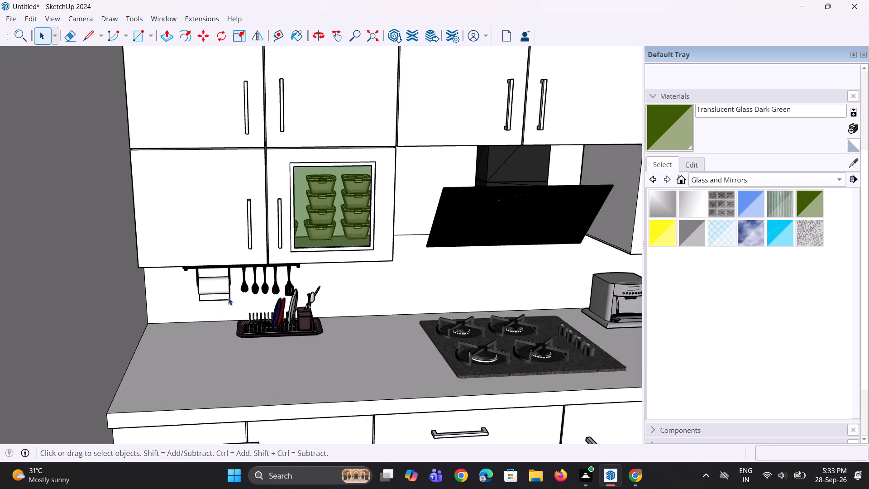
left_click_drag(228, 297, 377, 352)
scroll(287, 288, "up", 9)
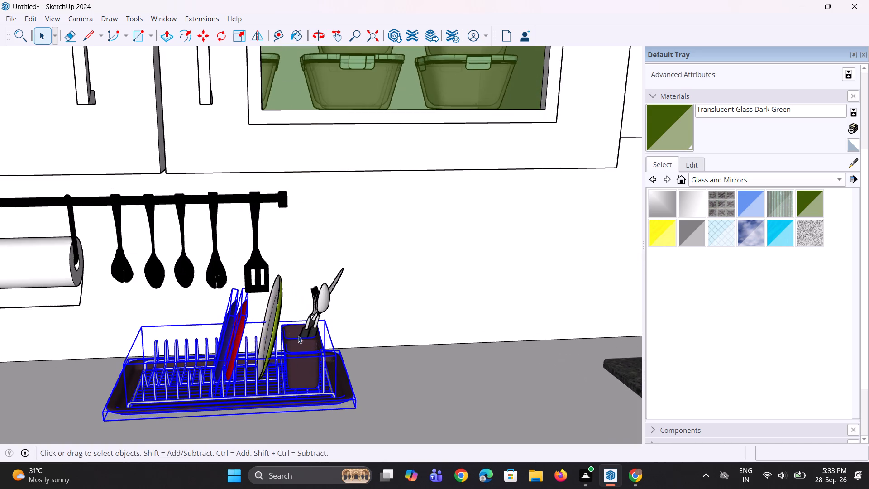
left_click(272, 322, "ctrl")
left_click(314, 312, "ctrl")
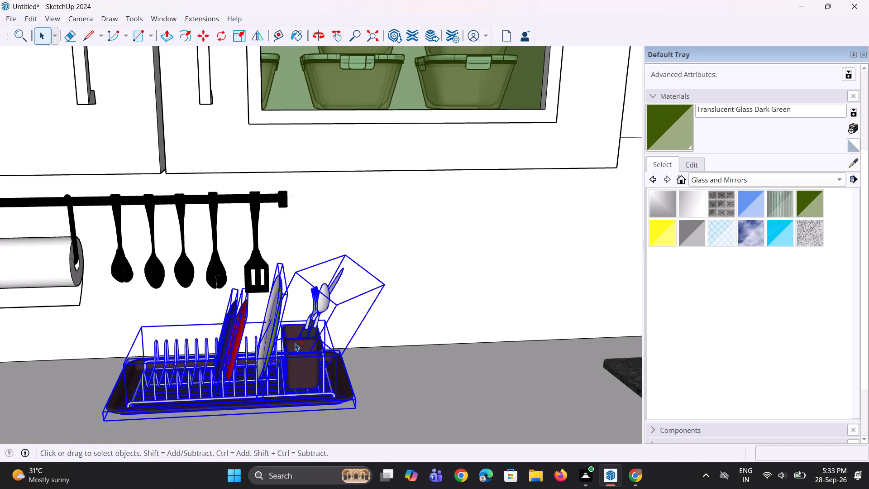
key("s")
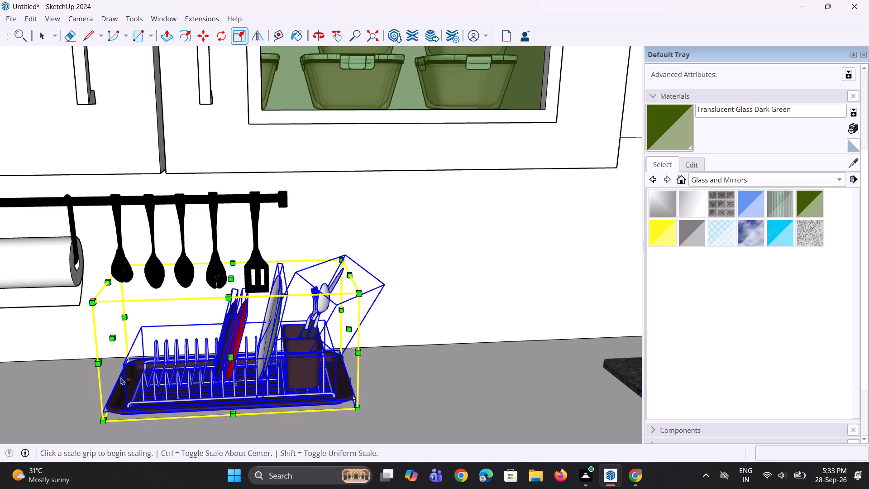
scroll(261, 412, "down", 4)
middle_click_drag(269, 393, 257, 327)
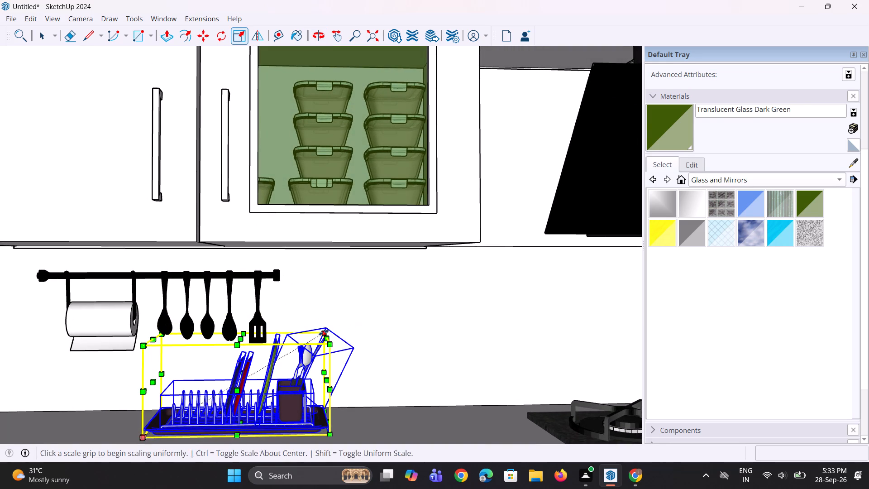
left_click(321, 331)
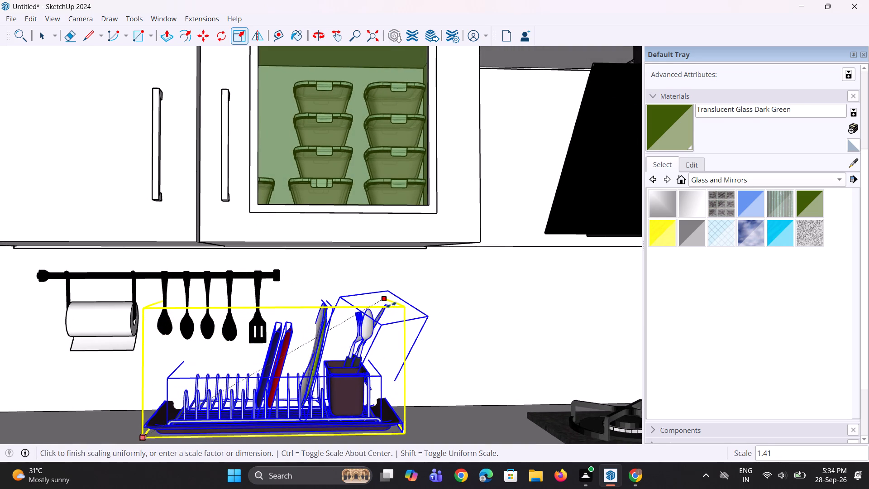
left_click(391, 305)
Move the enlarged dish rack about 10 5/8" forward along the countertop, away from the back wall.
middle_click_drag(327, 384, 226, 421)
key("m")
middle_click_drag(312, 433, 250, 423)
scroll(315, 379, "down", 6)
middle_click_drag(315, 374, 284, 405)
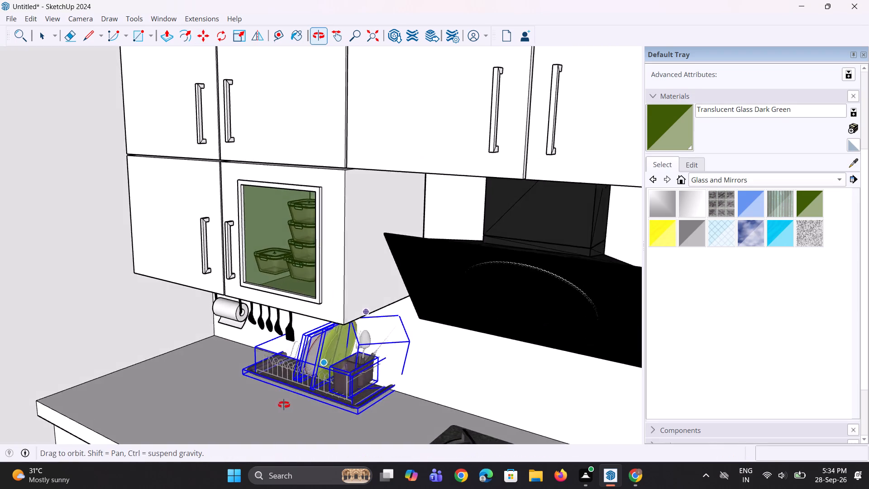
middle_click_drag(284, 405, 272, 406)
left_click(353, 413)
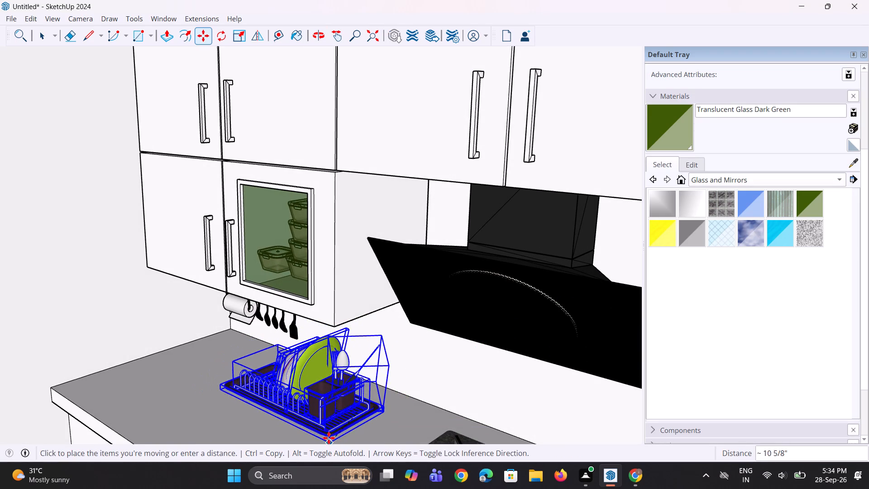
left_click(328, 434)
middle_click_drag(300, 438, 474, 403)
scroll(308, 392, "down", 5)
middle_click_drag(310, 398, 354, 398)
scroll(341, 399, "down", 6)
middle_click_drag(306, 412, 307, 424)
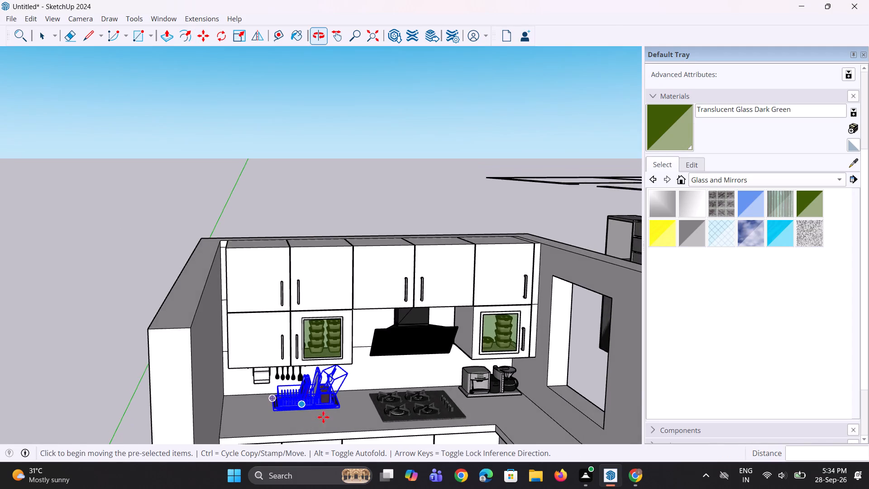
scroll(342, 407, "up", 8)
key("space")
key("space")
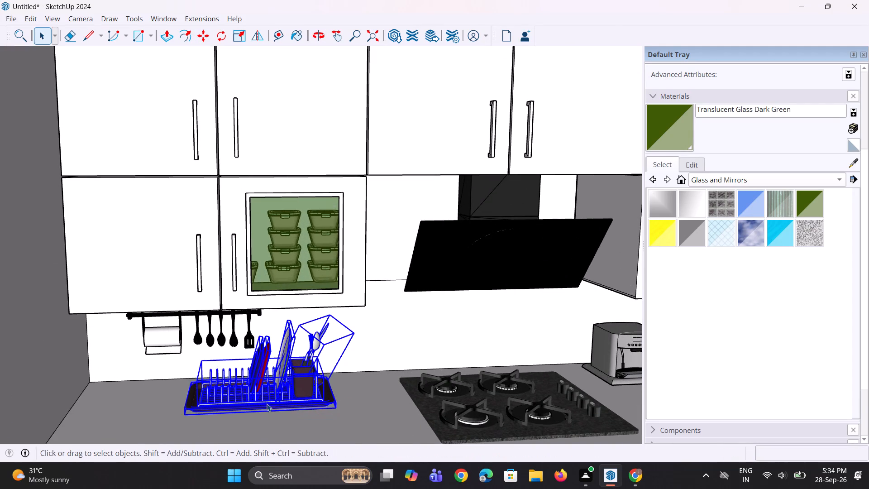
Copy the potted plant and cereal jar from the imported kitchen's lowest open shelf onto the countertop beside the dish rack.
scroll(267, 403, "down", 12)
middle_click_drag(498, 309, 532, 341)
scroll(446, 228, "down", 3)
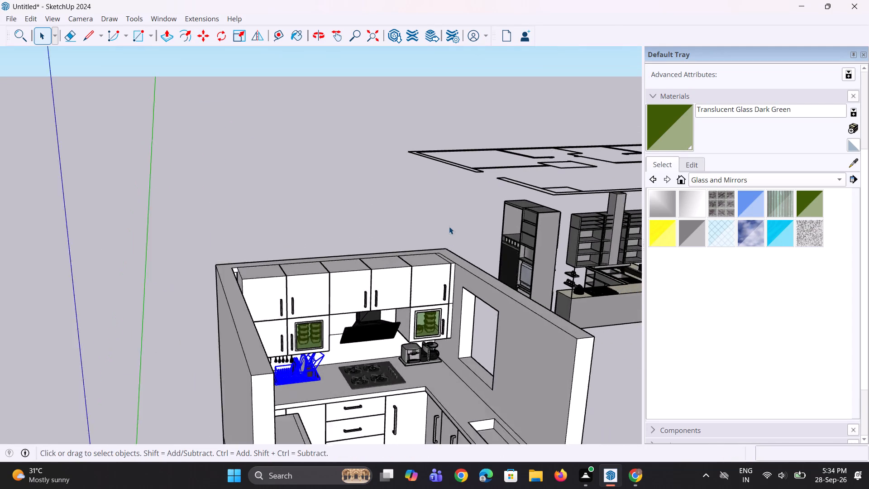
scroll(449, 226, "down", 2)
middle_click_drag(440, 218, 629, 262)
middle_click_drag(14, 246, 431, 217)
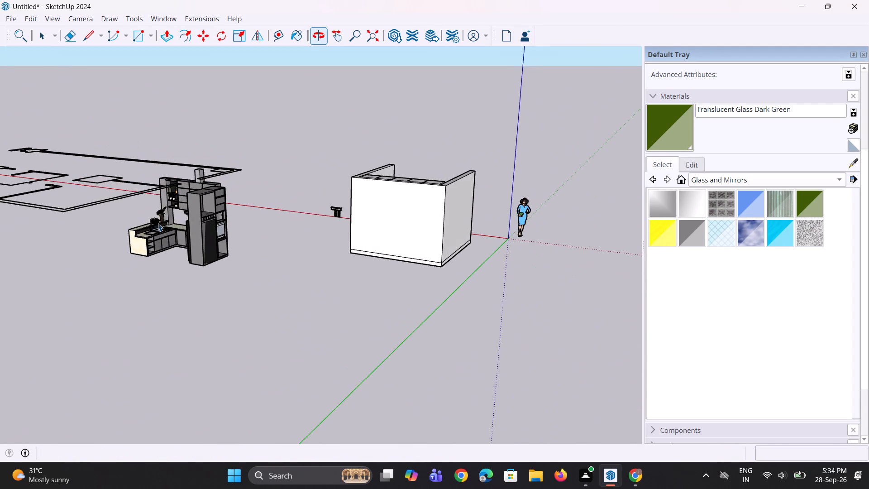
middle_click_drag(0, 224, 187, 238)
scroll(185, 247, "up", 15)
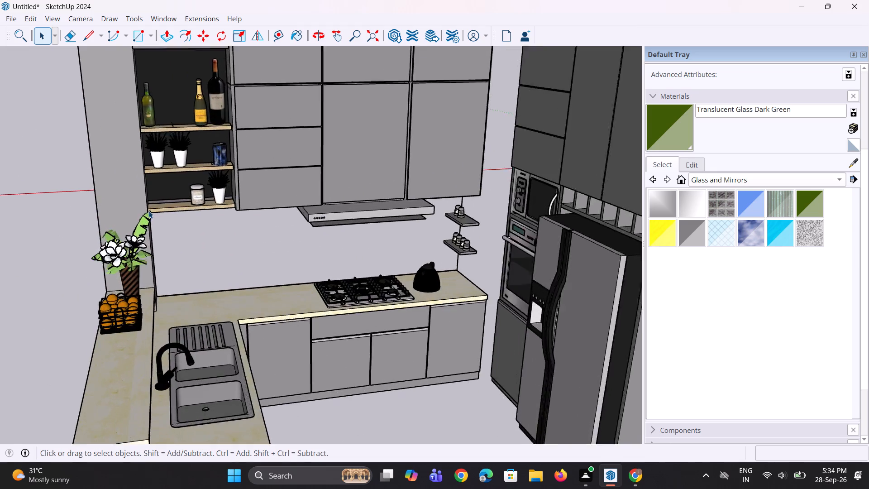
scroll(148, 211, "up", 5)
scroll(215, 210, "down", 6)
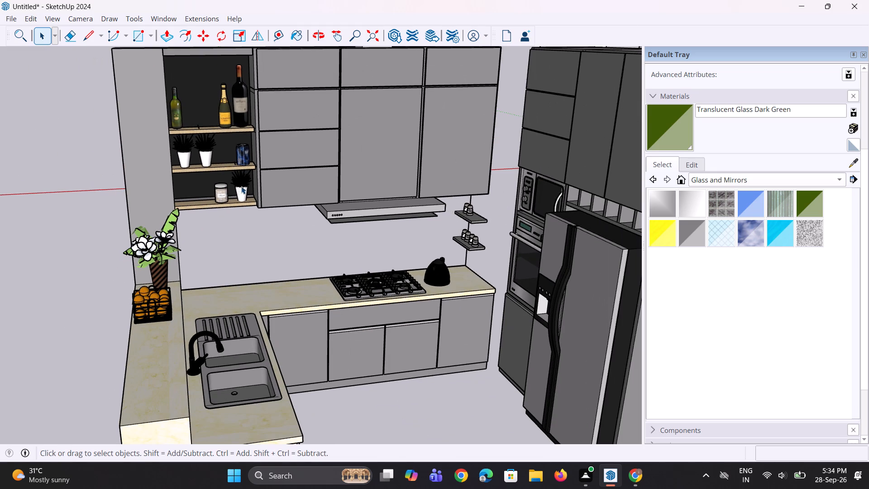
left_click(240, 194)
scroll(197, 194, "up", 7)
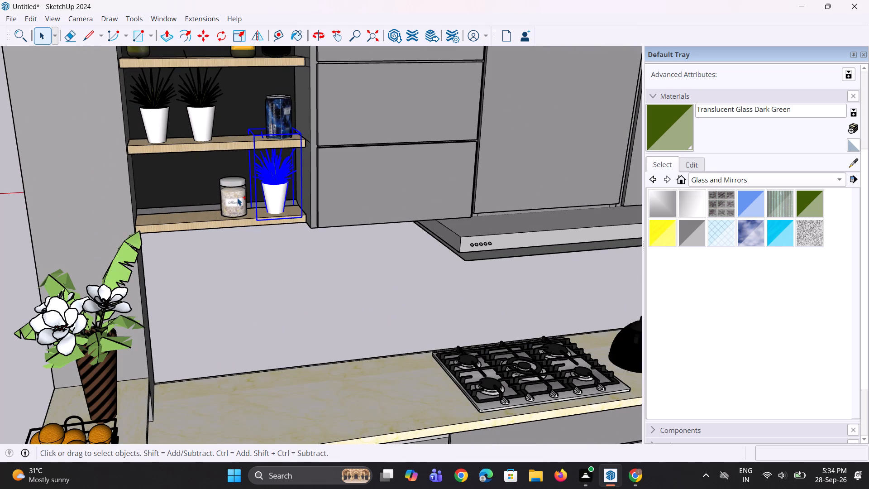
left_click(237, 198, "ctrl")
scroll(176, 225, "down", 3, "ctrl")
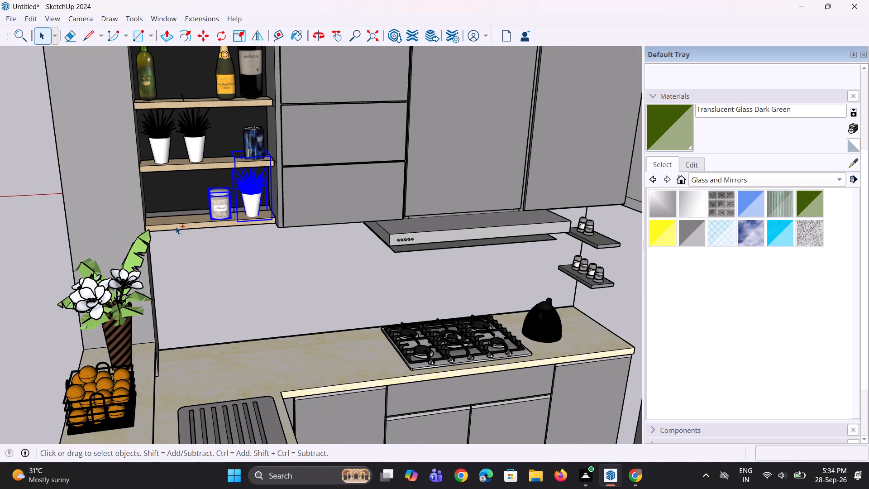
key("m")
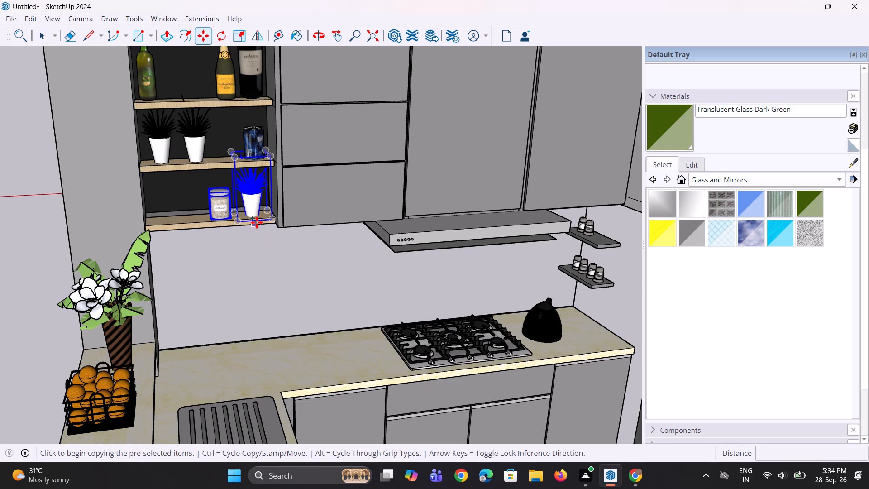
left_click(267, 219)
scroll(203, 304, "down", 20)
scroll(203, 304, "down", 2)
middle_click_drag(361, 174, 461, 268)
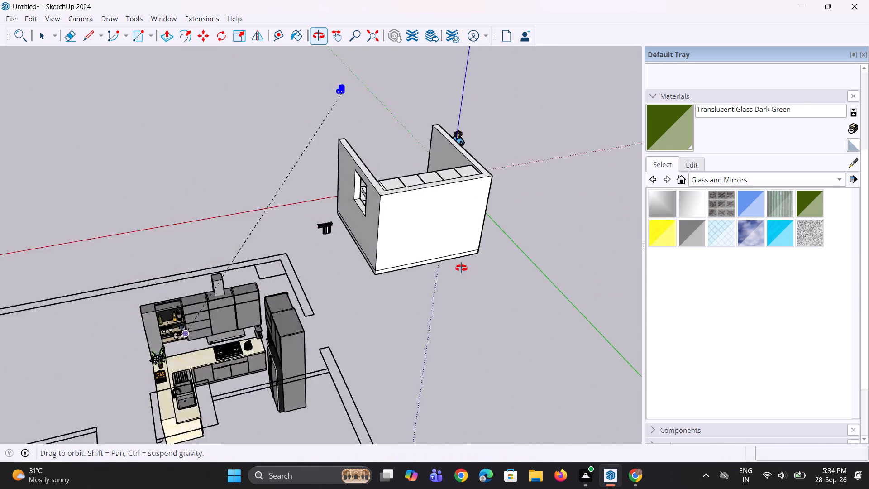
middle_click_drag(461, 268, 658, 214)
middle_click_drag(108, 221, 548, 274)
scroll(160, 326, "up", 4)
scroll(208, 259, "up", 2)
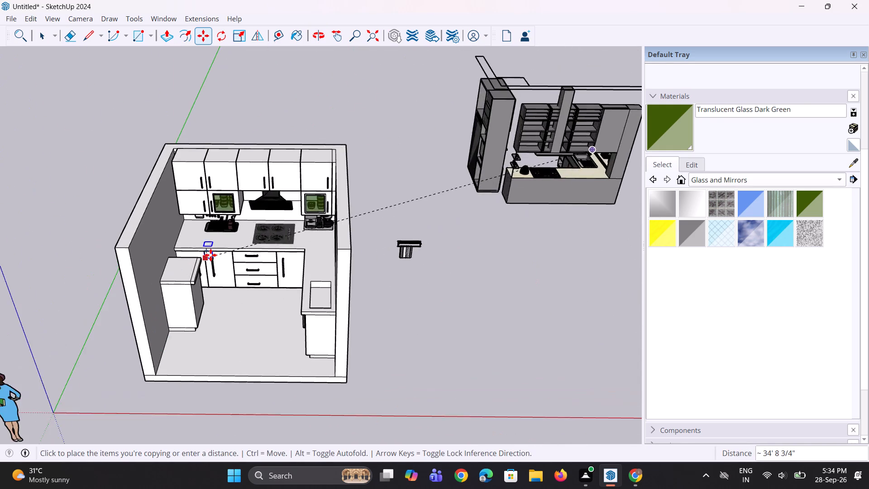
scroll(210, 255, "up", 20)
scroll(210, 255, "up", 2)
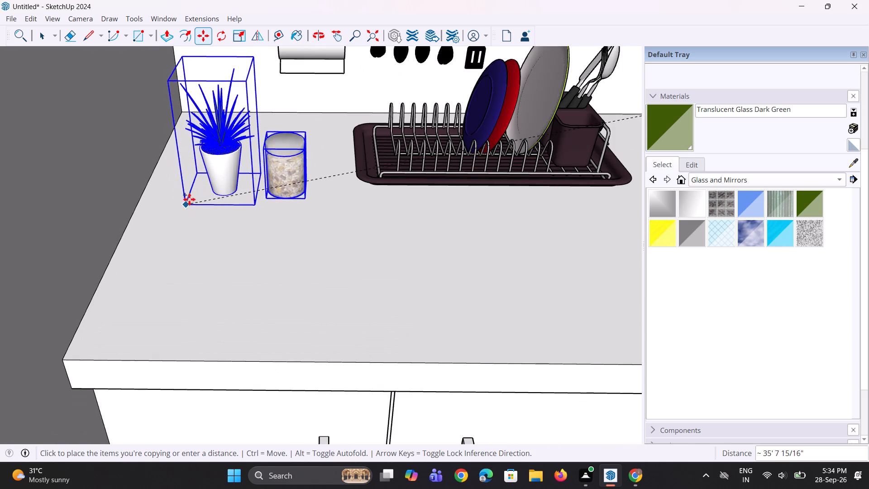
left_click(206, 186)
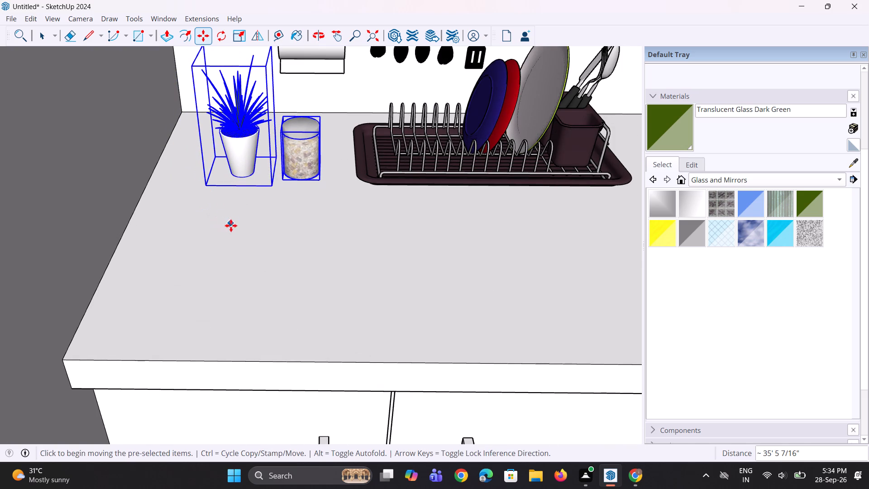
Scale the copied potted plant and jar up uniformly to about 1.23, and deselect them.
key("s")
scroll(246, 318, "down", 4)
middle_click_drag(249, 253, 268, 191)
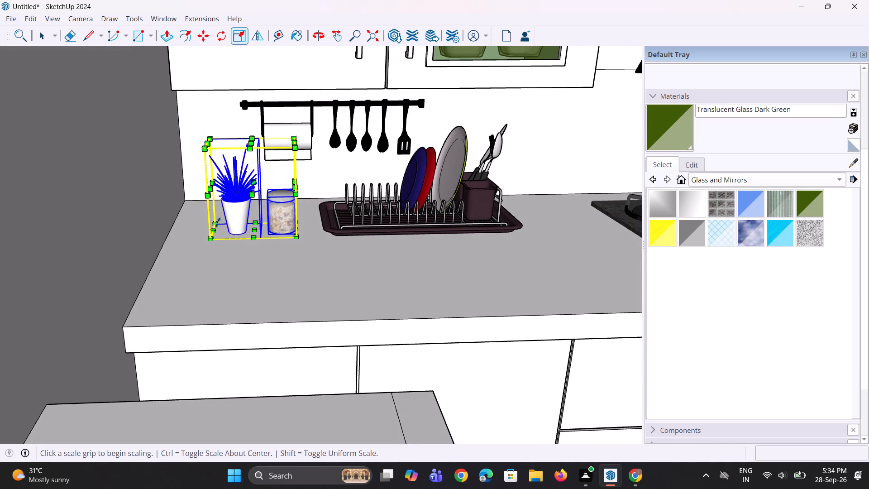
left_click(298, 148)
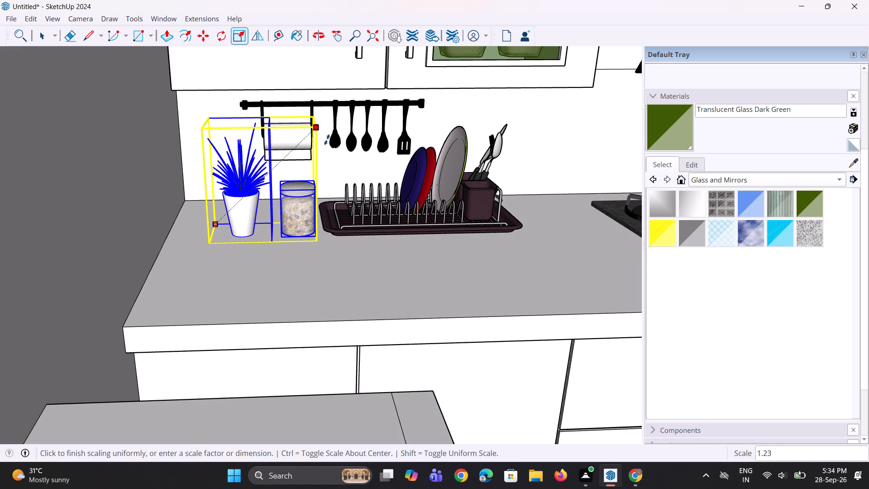
left_click(327, 139)
key("space")
key("space")
left_click(231, 283)
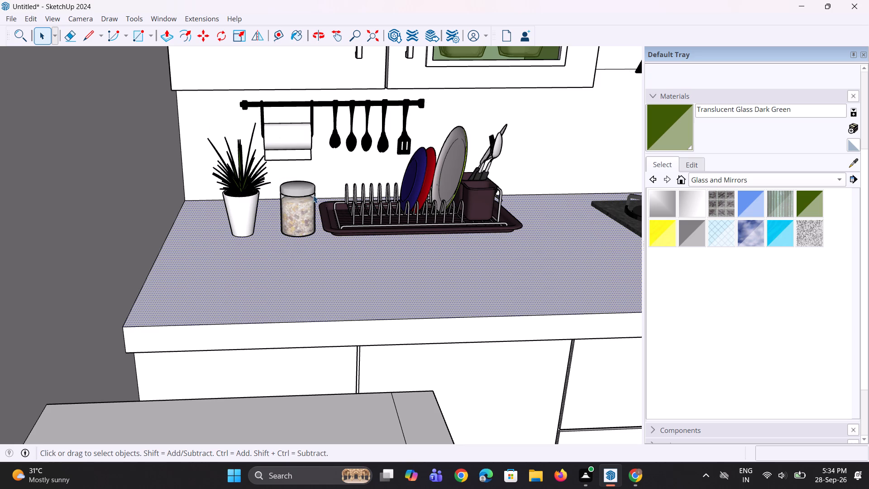
Copy the cereal jar and place the duplicate on the countertop on the other side of the potted plant, near the side wall.
left_click(300, 214)
key("m")
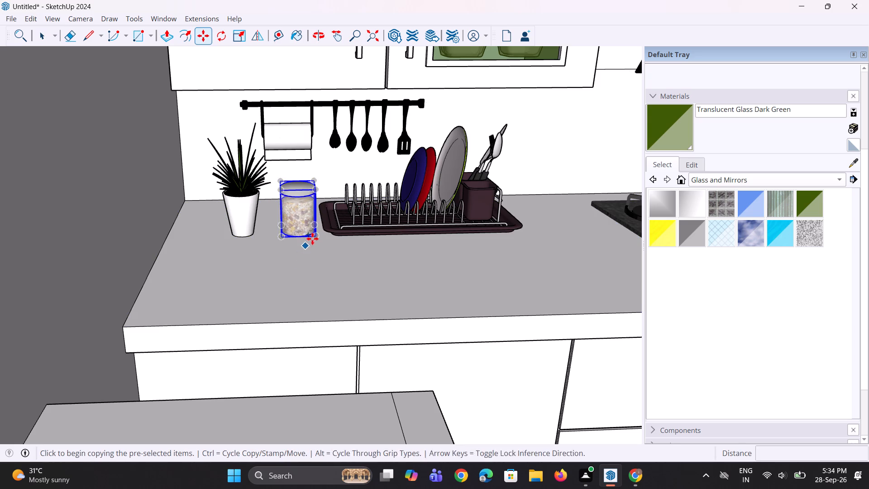
left_click(314, 237)
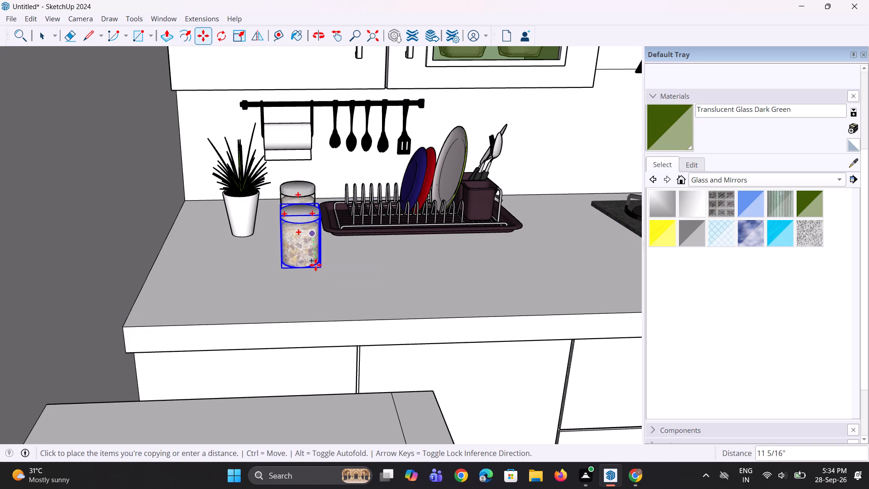
left_click(315, 266)
scroll(281, 267, "up", 6)
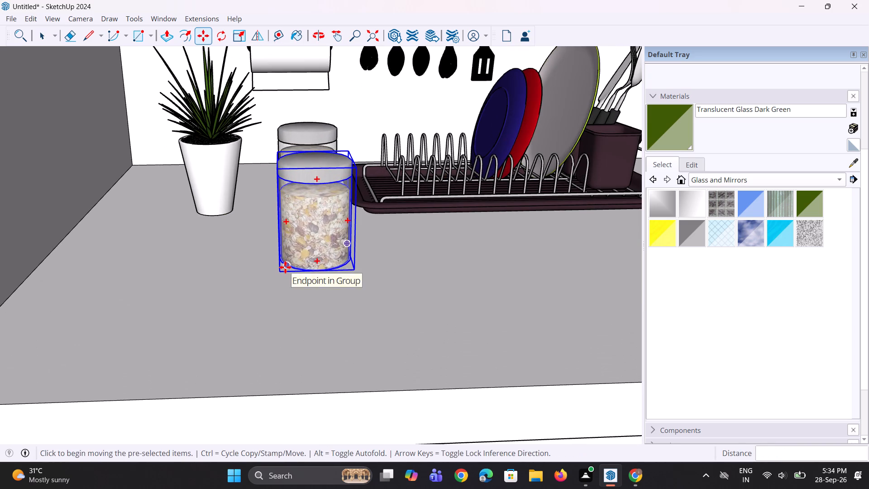
left_click(286, 275)
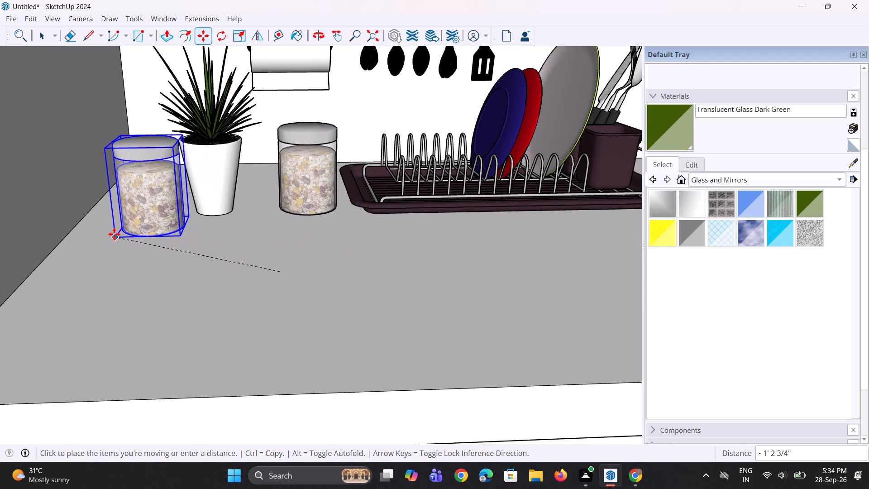
left_click(105, 236)
Move the duplicate jar about 5 1/2" back along the countertop toward the back wall, level with the potted plant.
middle_click_drag(236, 207, 315, 296)
middle_click_drag(75, 262, 88, 268)
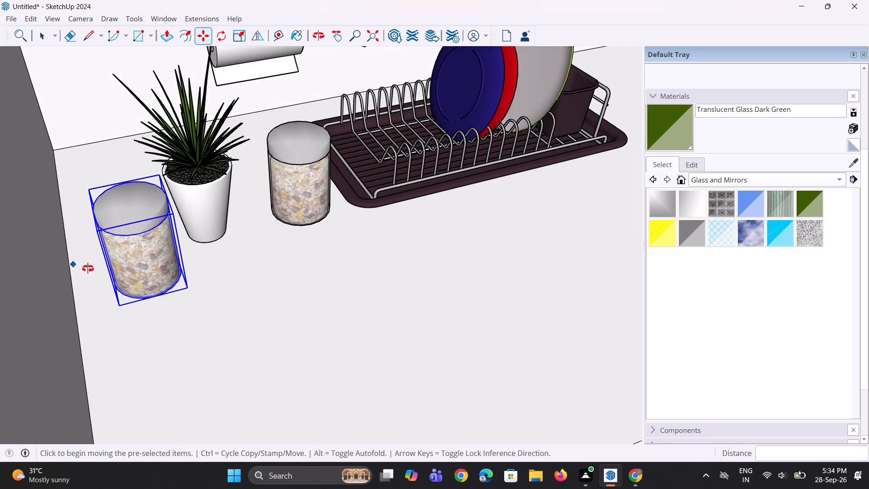
middle_click_drag(88, 268, 106, 285)
scroll(106, 278, "up", 6)
middle_click_drag(118, 324, 153, 293)
middle_click_drag(149, 301, 135, 327)
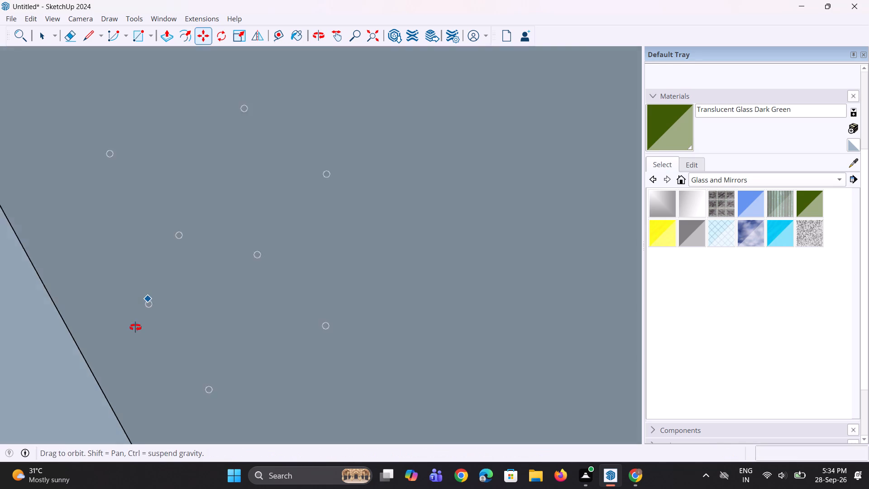
middle_click_drag(135, 327, 73, 325)
scroll(71, 317, "up", 1)
scroll(76, 310, "down", 3)
scroll(167, 297, "up", 5)
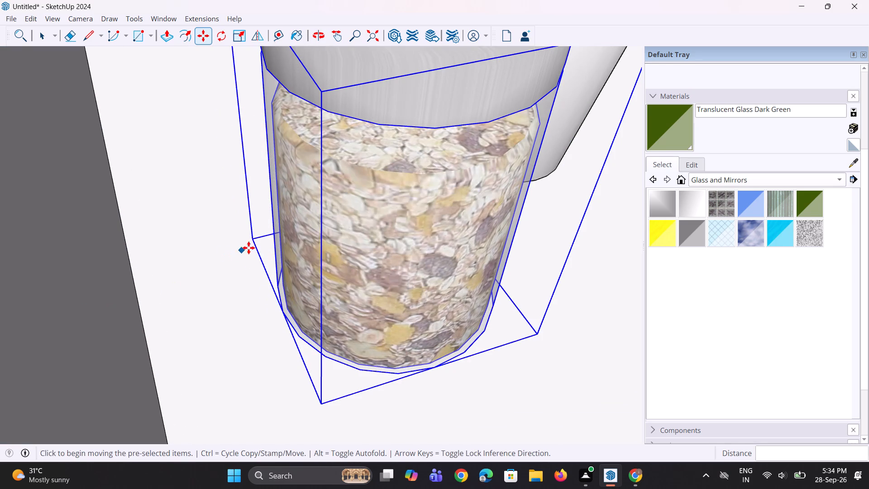
left_click(251, 244)
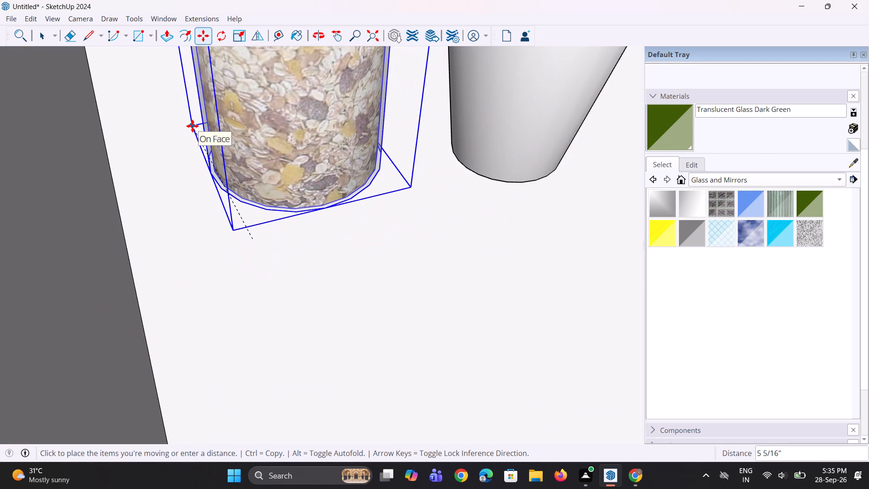
left_click(200, 121)
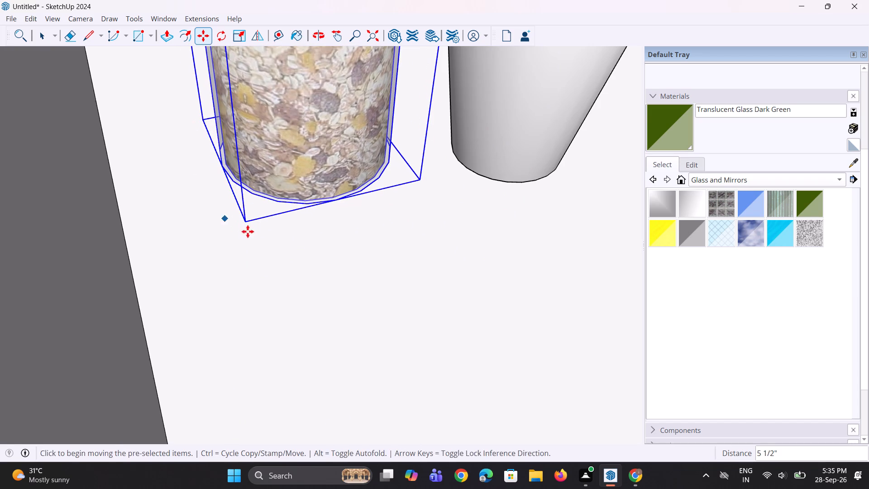
Move the potted plant about 1 3/8" toward the original jar to space it between the two jars, and clear the selection.
scroll(250, 235, "down", 20)
scroll(250, 235, "down", 13)
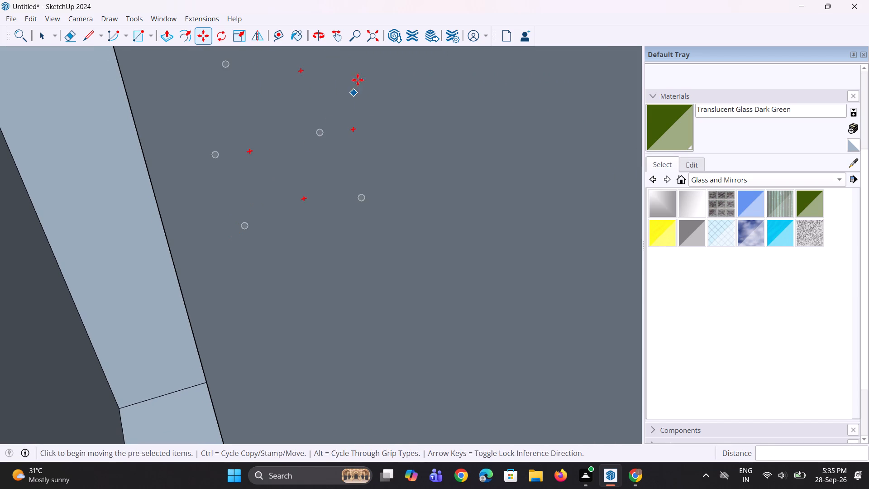
left_click(380, 38)
scroll(258, 251, "down", 2)
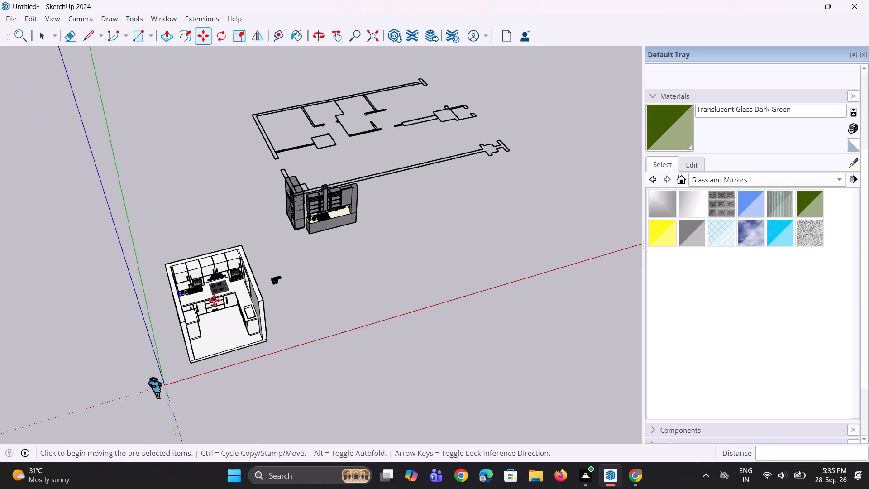
scroll(206, 297, "up", 9)
middle_click_drag(171, 286, 136, 264)
scroll(177, 221, "up", 9)
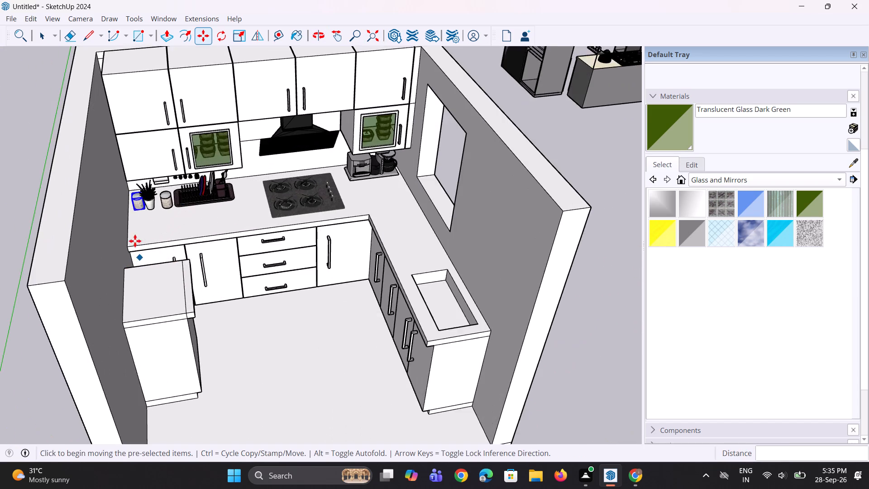
scroll(135, 241, "up", 15)
key("space")
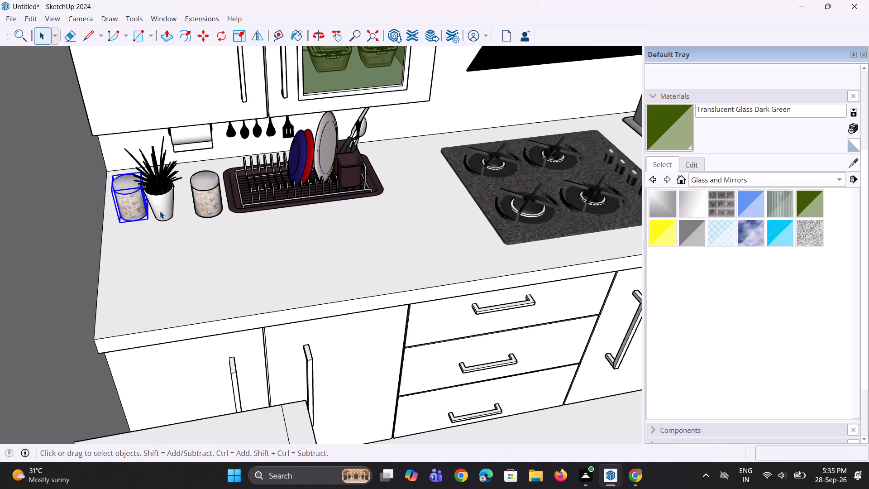
left_click(160, 210)
scroll(176, 211, "up", 3)
key("m")
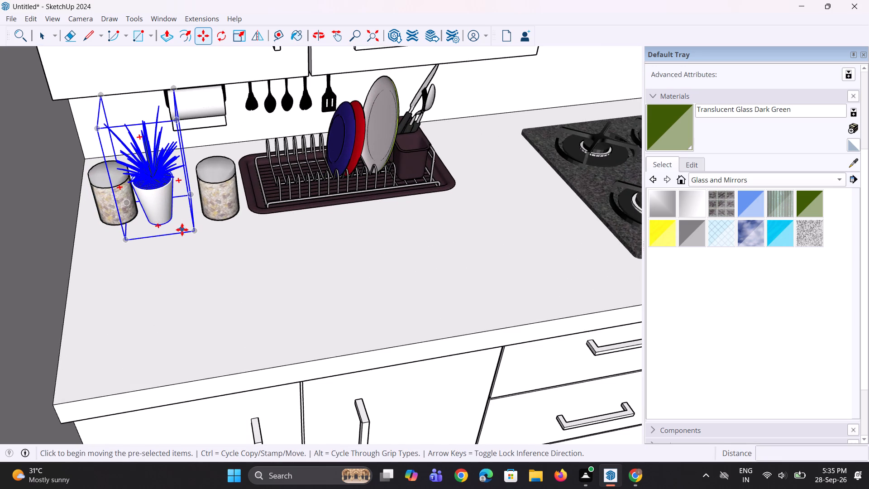
left_click(162, 214)
left_click(173, 212)
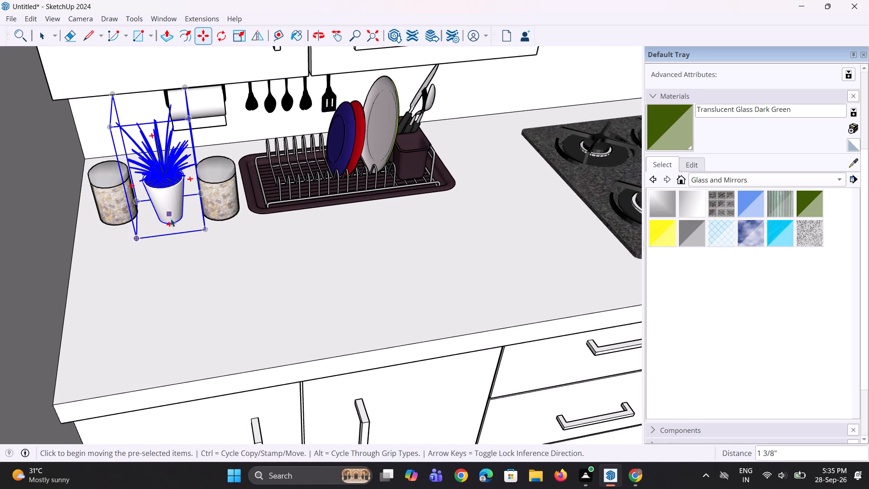
key("space")
key("space")
scroll(173, 252, "down", 19)
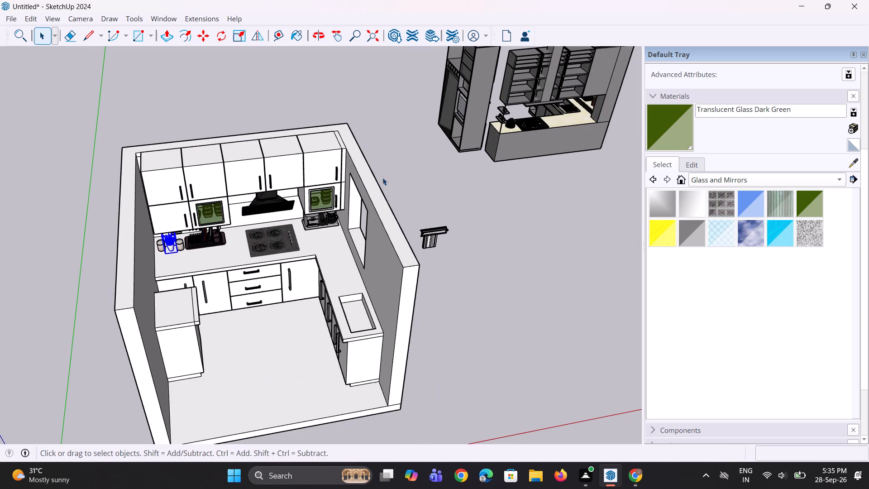
left_click(403, 187)
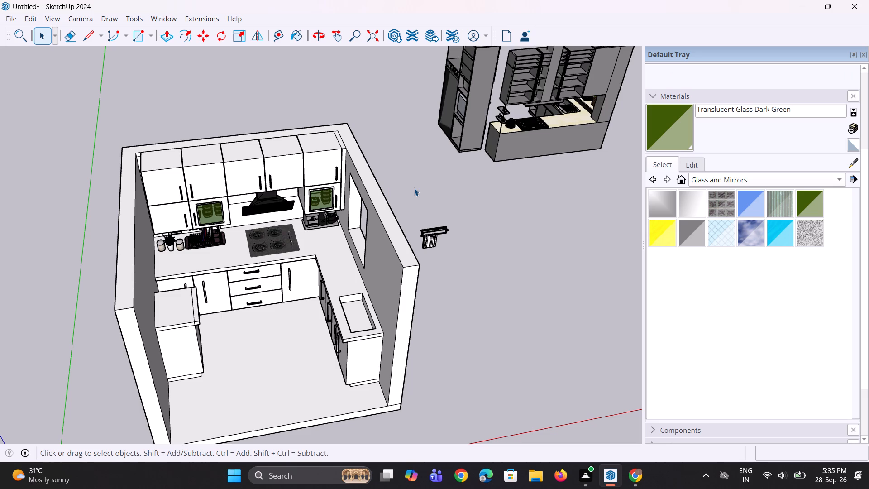
Move the black kettle from the imported kitchen's countertop onto the room's countertop corner, in front of the coffee maker.
scroll(369, 316, "down", 4)
middle_click_drag(258, 310, 240, 228)
scroll(470, 242, "up", 2)
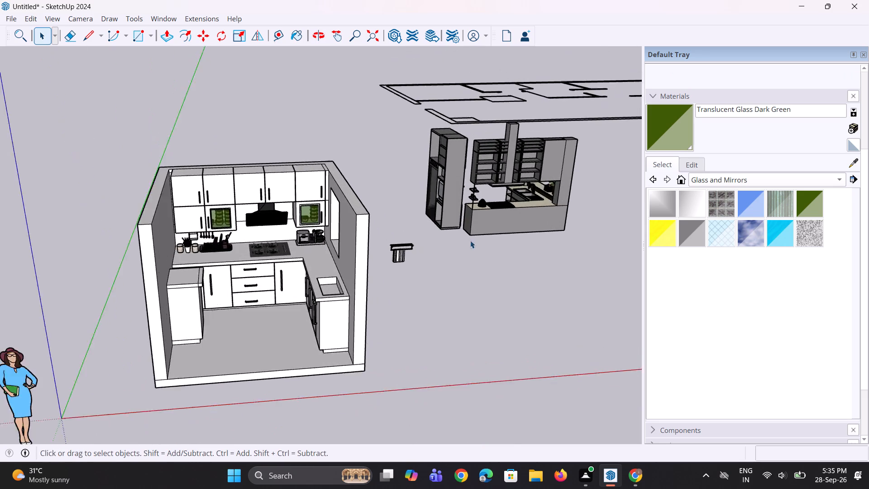
scroll(470, 240, "up", 1)
scroll(442, 150, "up", 3)
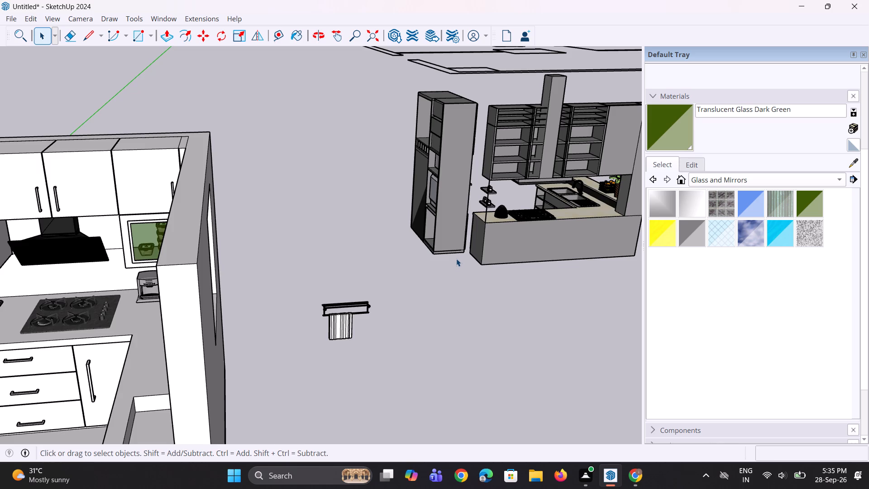
scroll(456, 259, "down", 3)
middle_click_drag(463, 258, 559, 256)
middle_click_drag(379, 149, 503, 192)
middle_click_drag(145, 125, 277, 134)
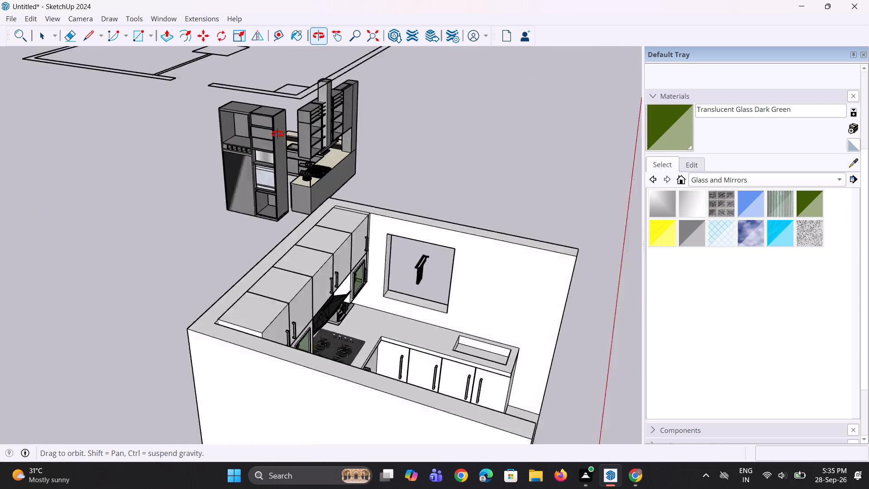
middle_click_drag(277, 134, 413, 153)
middle_click_drag(44, 222, 125, 170)
scroll(137, 175, "down", 10)
middle_click_drag(78, 240, 171, 205)
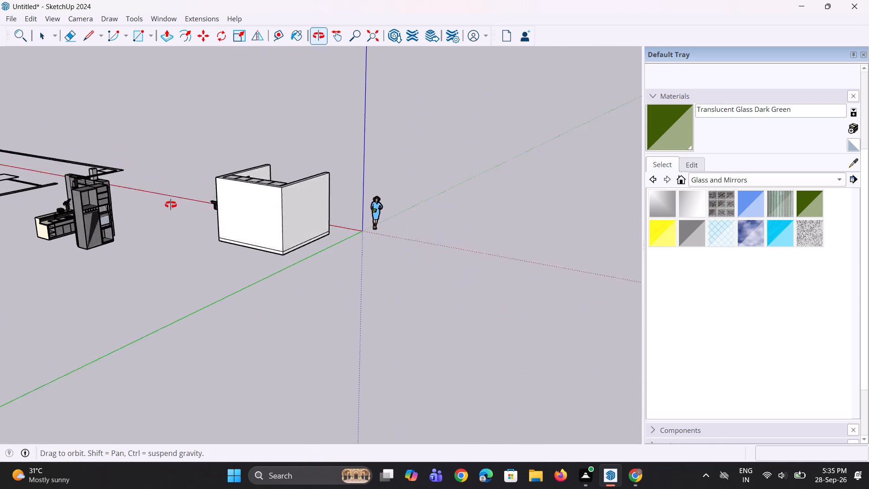
middle_click_drag(171, 205, 209, 207)
scroll(33, 248, "up", 7)
middle_click_drag(44, 235, 63, 236)
scroll(27, 232, "up", 4)
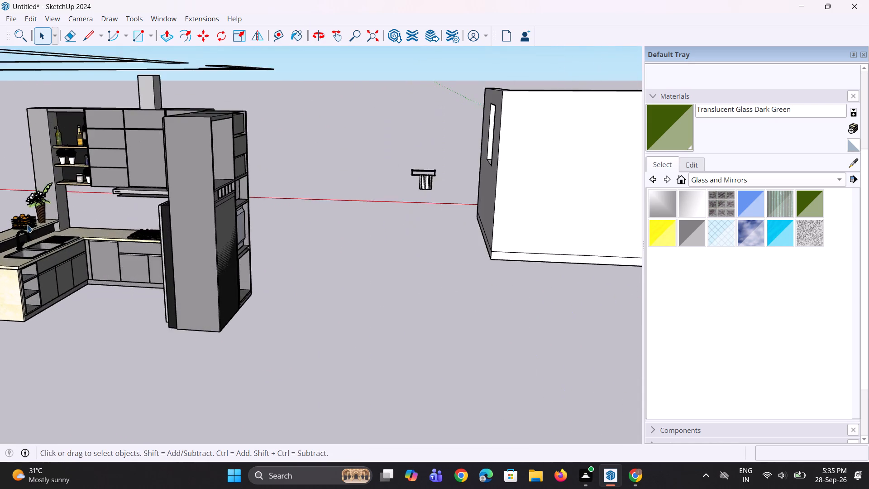
scroll(27, 225, "up", 12)
scroll(47, 229, "down", 3)
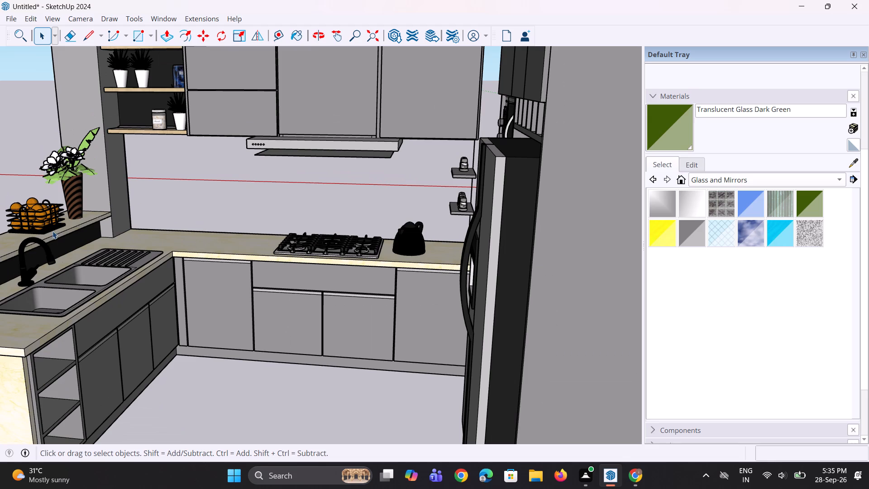
left_click(404, 241)
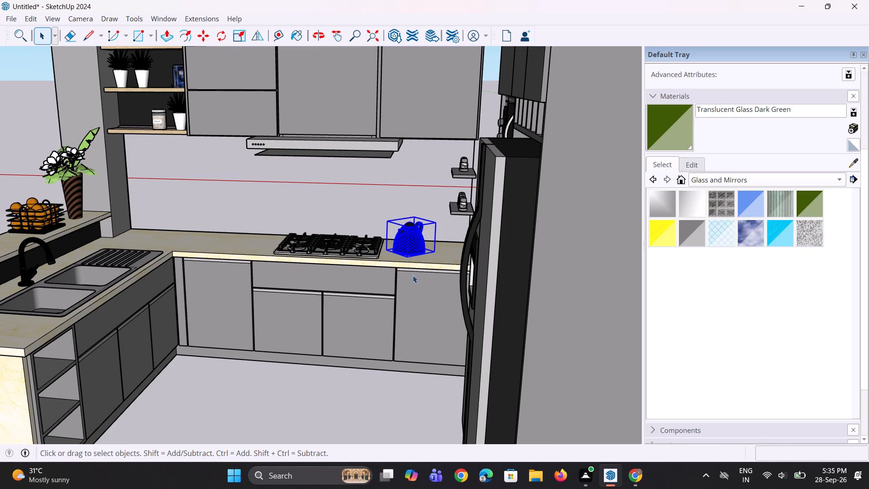
key("m")
left_click_drag(407, 248, 408, 254)
scroll(746, 0, "down", 6)
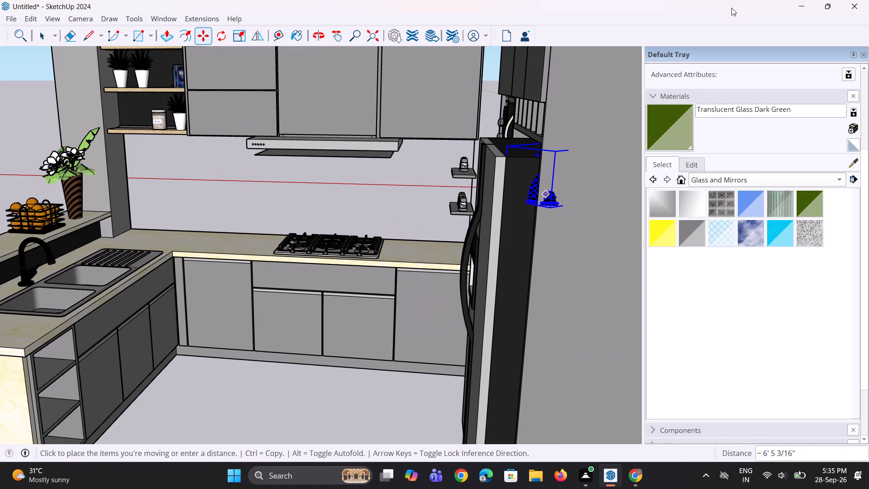
scroll(114, 316, "down", 4)
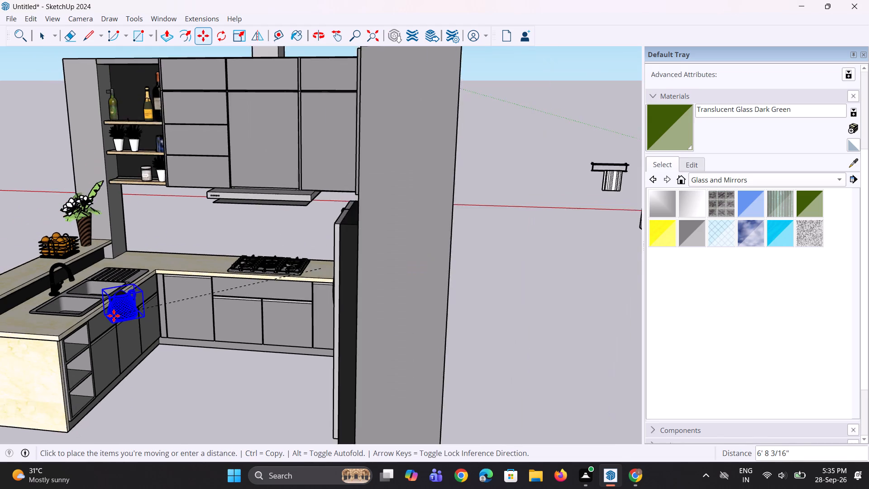
scroll(114, 316, "down", 10)
middle_click_drag(258, 420, 391, 327)
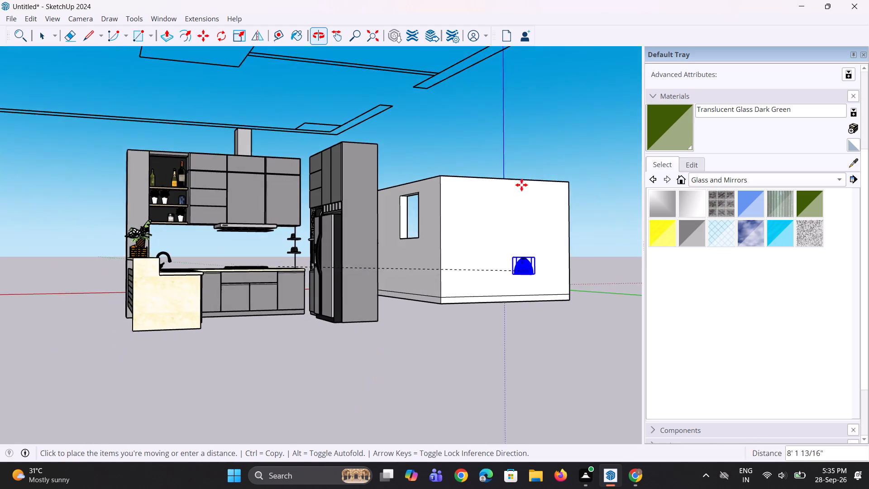
scroll(848, 11, "down", 3)
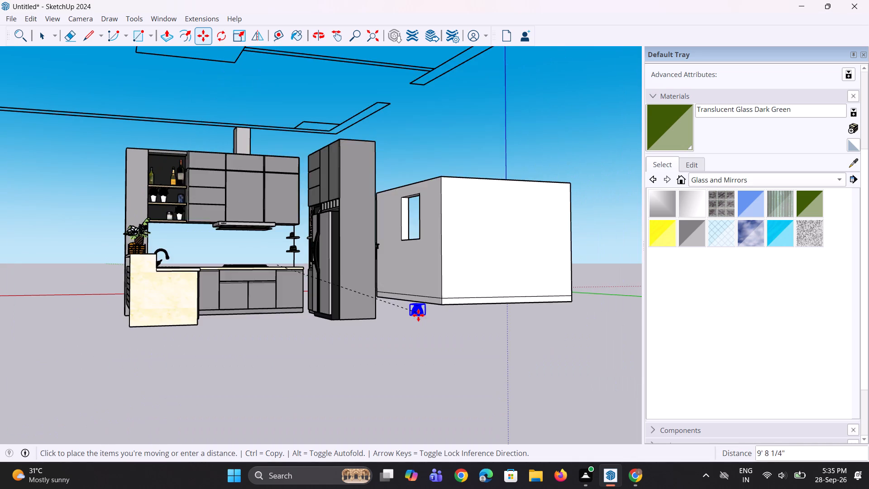
scroll(421, 314, "down", 11)
middle_click_drag(375, 224, 528, 344)
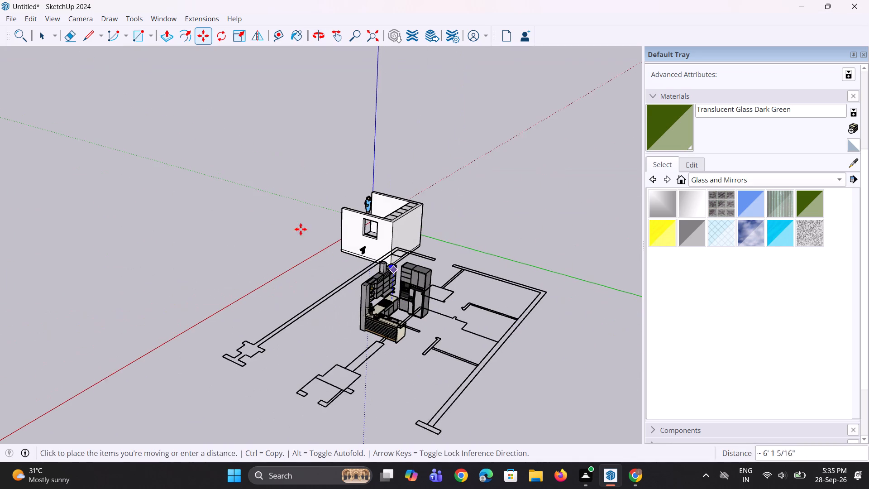
middle_click_drag(253, 212, 469, 259)
middle_click_drag(15, 205, 295, 218)
scroll(244, 222, "up", 7)
middle_click_drag(236, 231, 304, 228)
scroll(335, 212, "up", 4)
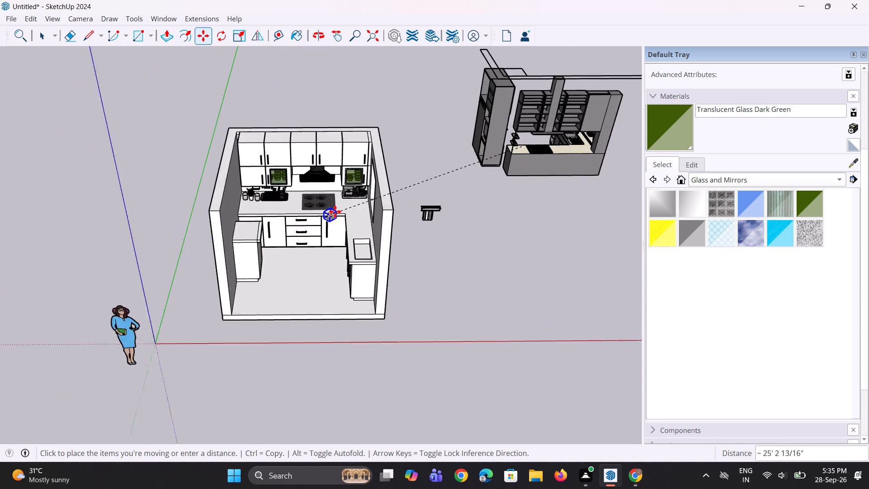
scroll(348, 194, "up", 17)
scroll(404, 214, "up", 4)
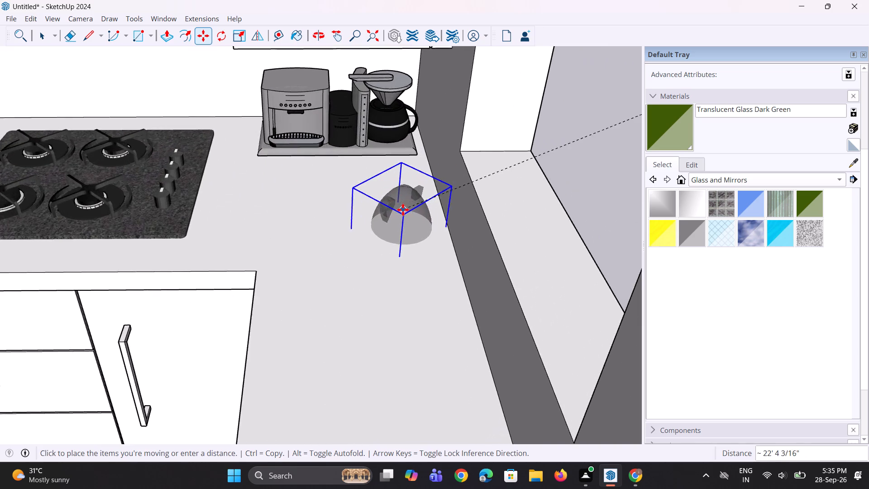
scroll(403, 210, "up", 4)
left_click(385, 171)
Scale the kettle up uniformly to about 1.42.
middle_click_drag(339, 237, 342, 237)
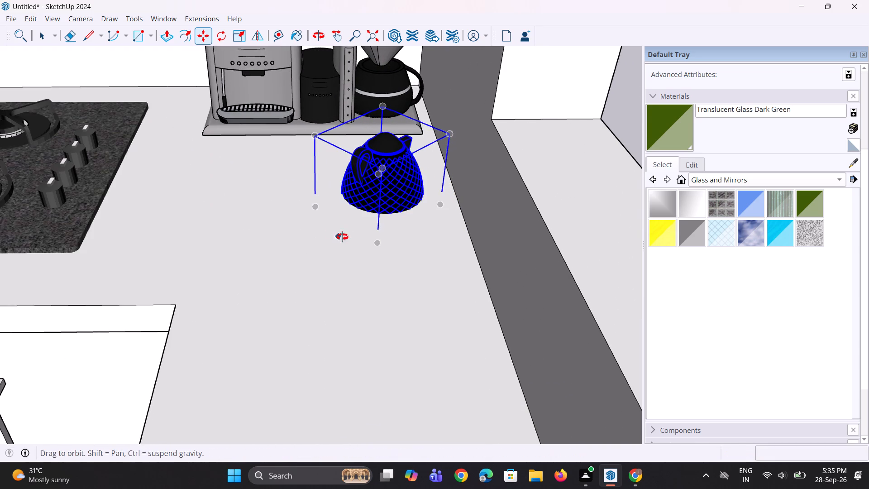
middle_click_drag(342, 237, 331, 237)
key("s")
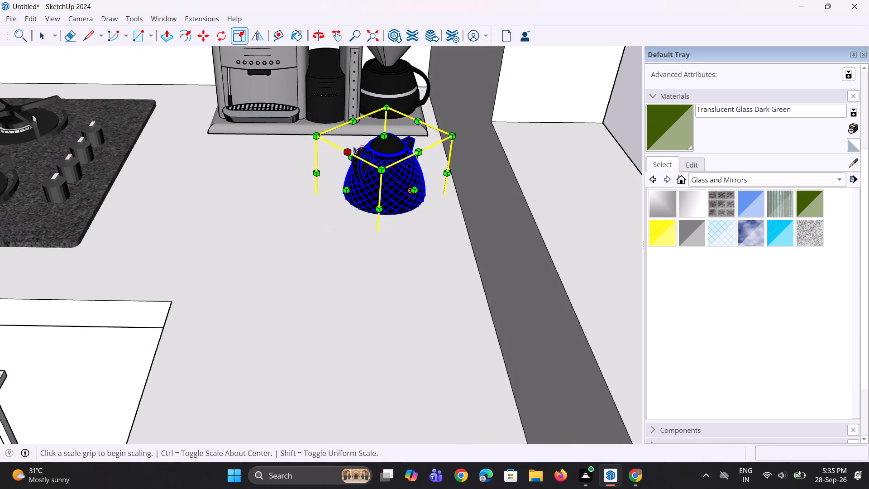
left_click(383, 170)
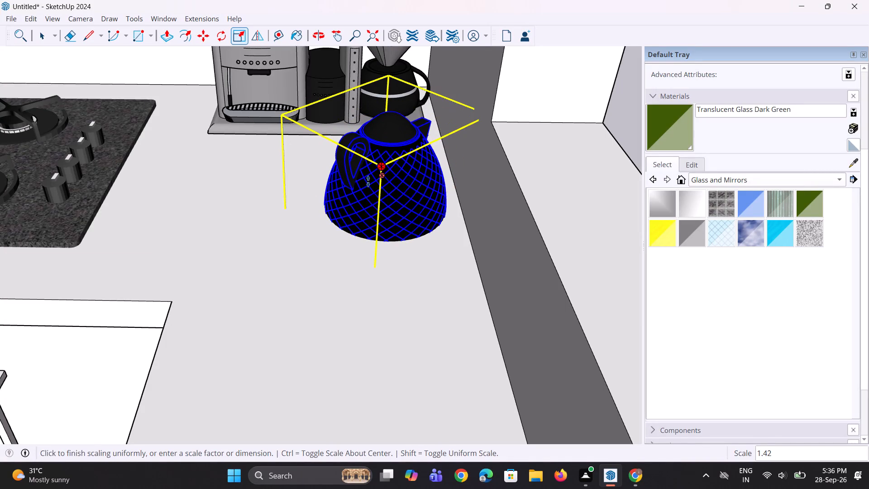
left_click(368, 181)
middle_click_drag(350, 218, 494, 205)
scroll(342, 197, "up", 2)
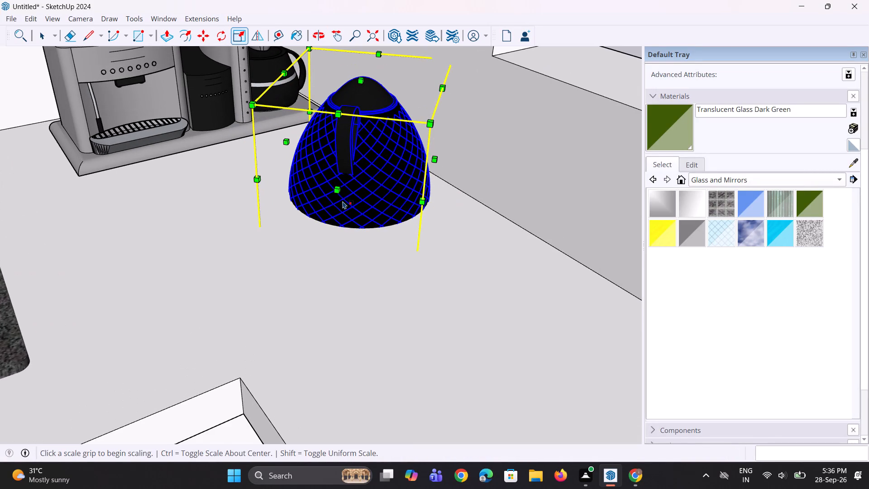
Raise the enlarged kettle about 2 5/16" so its base rests on the countertop, and deselect it.
key("m")
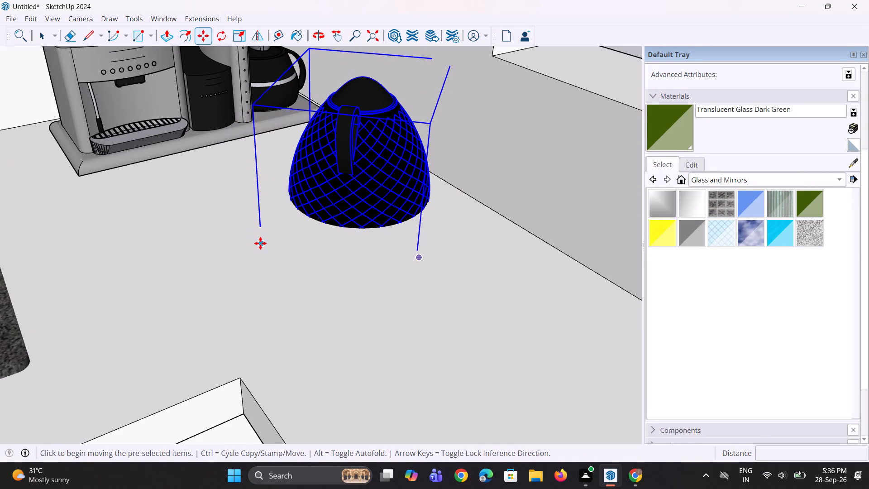
left_click(260, 243)
left_click(260, 220)
key("space")
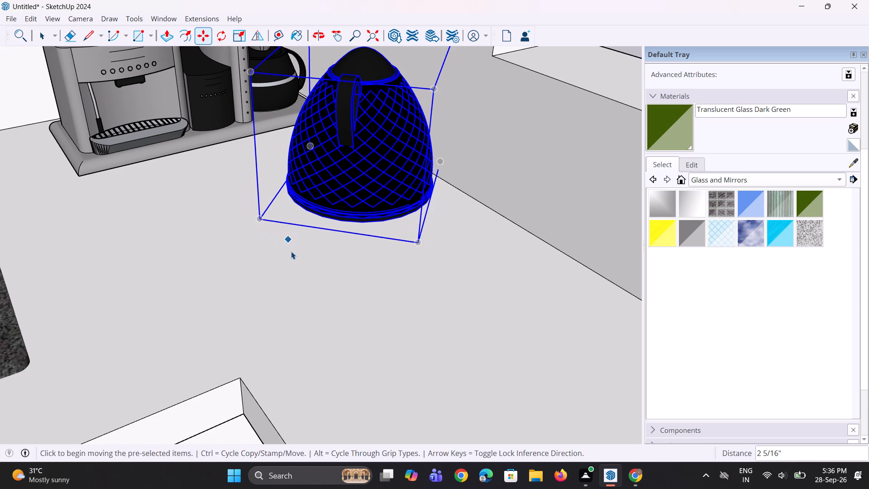
key("space")
scroll(287, 265, "down", 10)
left_click(443, 160)
Import the SketchUp file "kitchen" from Downloads and place its tray of bottles, bowls and plant over the cooktop.
middle_click_drag(368, 263, 294, 264)
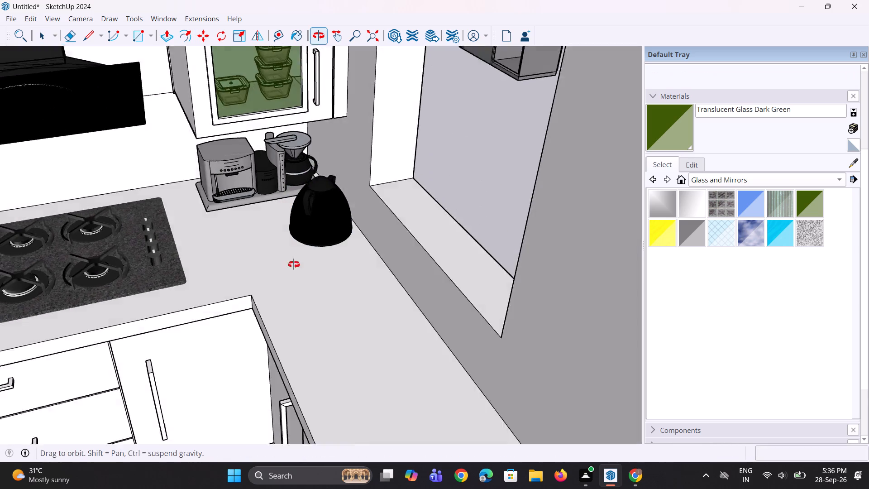
middle_click_drag(294, 264, 266, 258)
scroll(330, 211, "up", 4)
middle_click(335, 227)
scroll(299, 268, "down", 6)
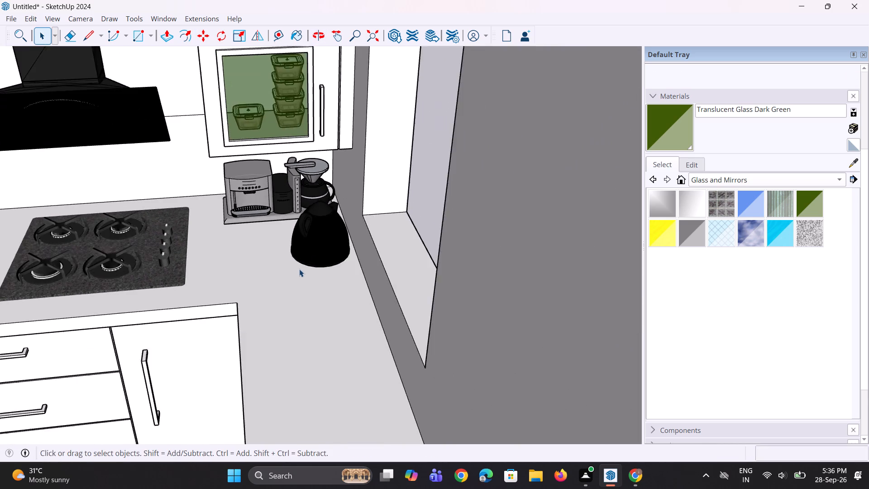
scroll(299, 269, "down", 7)
scroll(128, 271, "down", 4)
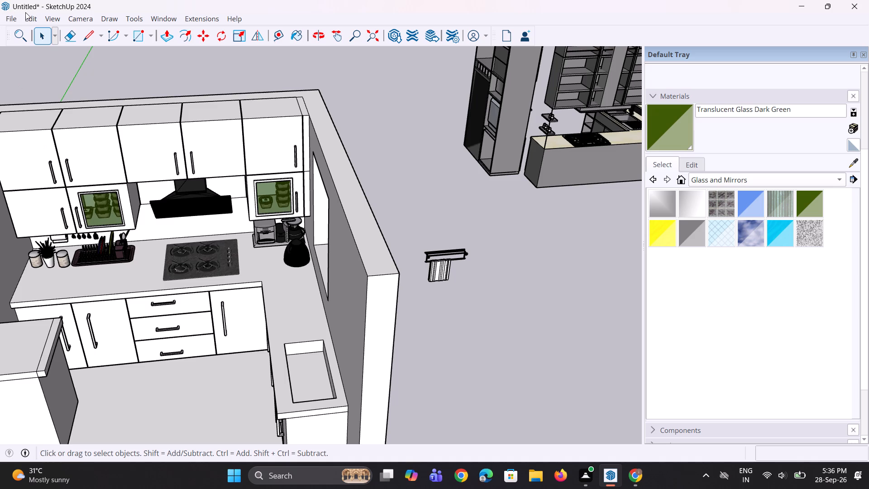
left_click(14, 17)
left_click(45, 174)
left_click(158, 157)
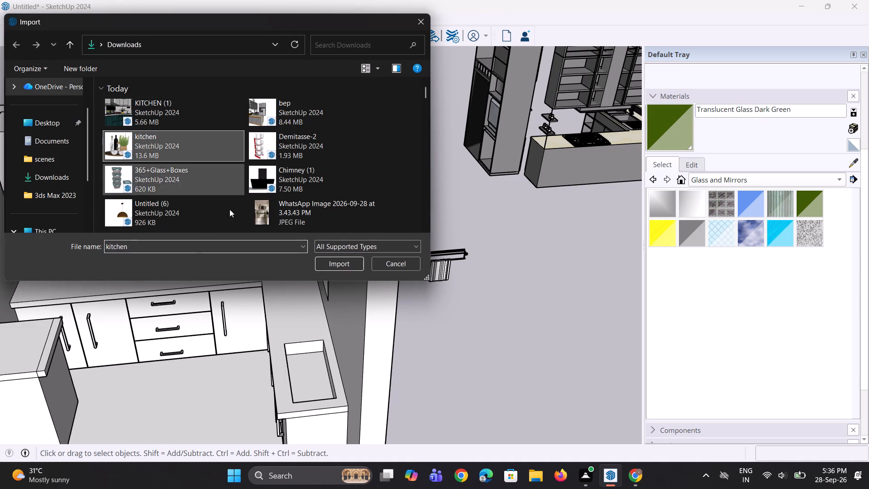
left_click(344, 263)
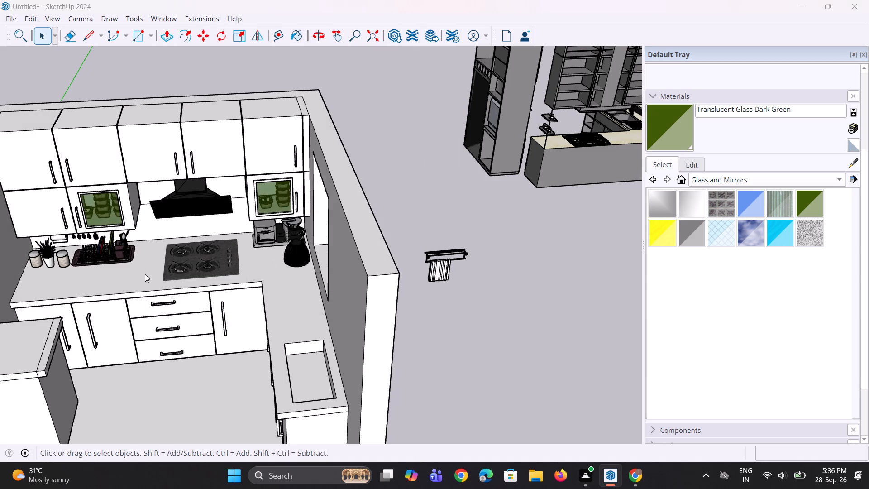
left_click(549, 265)
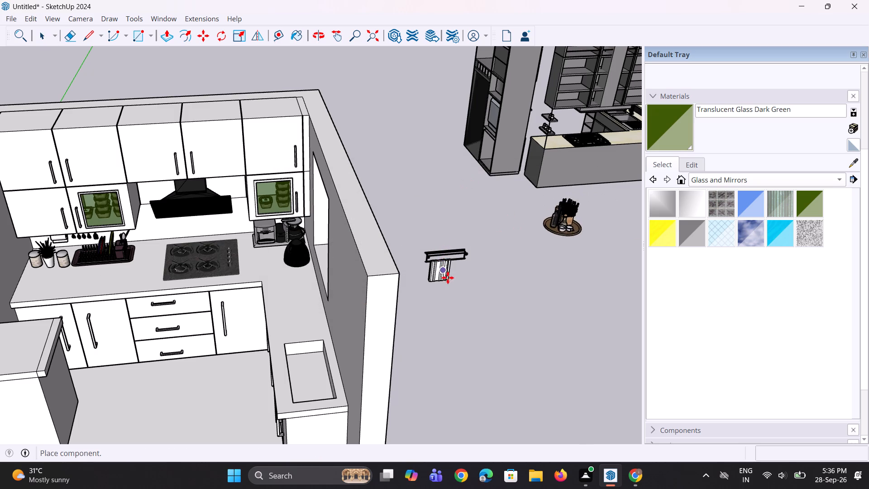
scroll(88, 292, "up", 4)
scroll(51, 310, "up", 5)
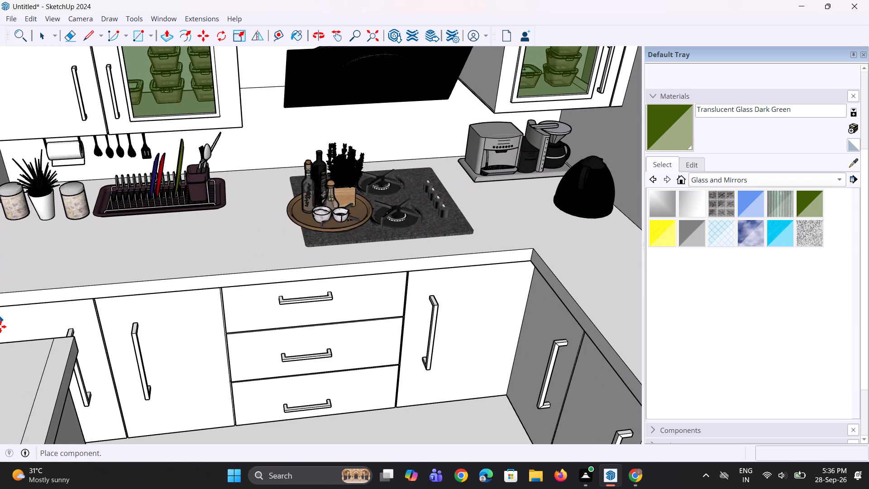
left_click(0, 326)
Move the tray set about 5' 3 13/16" along the countertop to the side-wall end, in front of the jars, and deselect it.
scroll(258, 222, "up", 5)
scroll(271, 206, "down", 5)
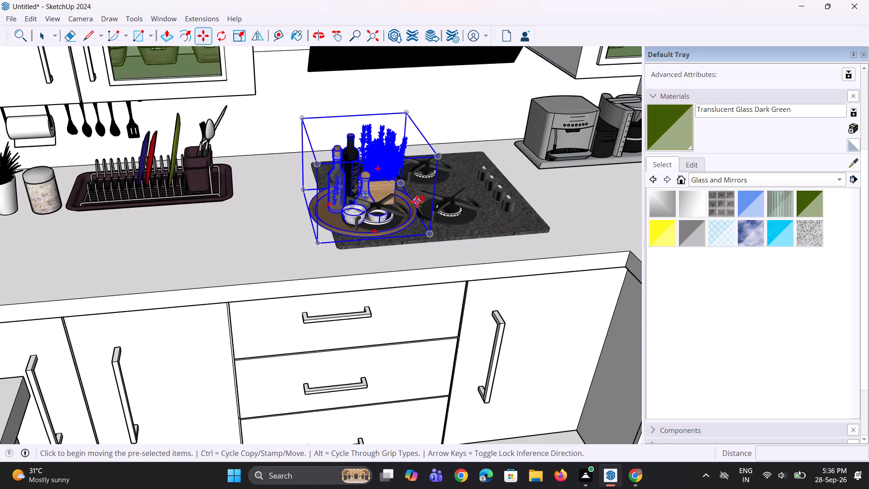
scroll(417, 201, "down", 8)
left_click(372, 221)
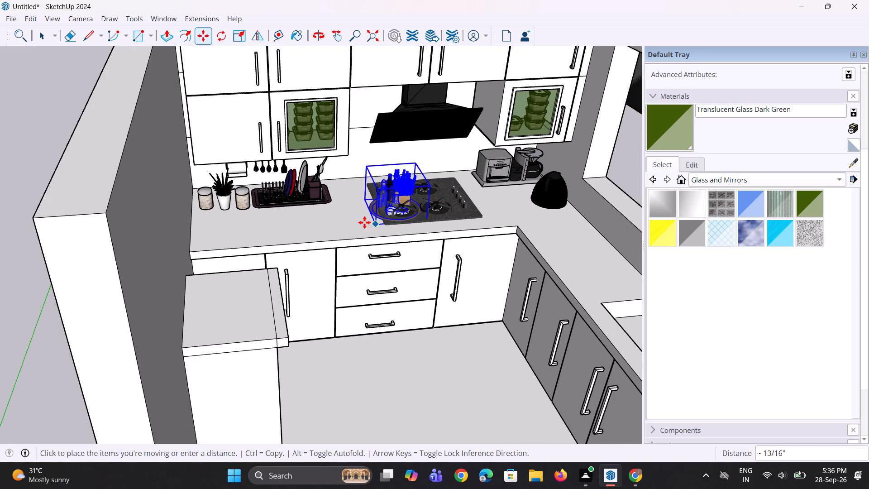
scroll(201, 239, "up", 6)
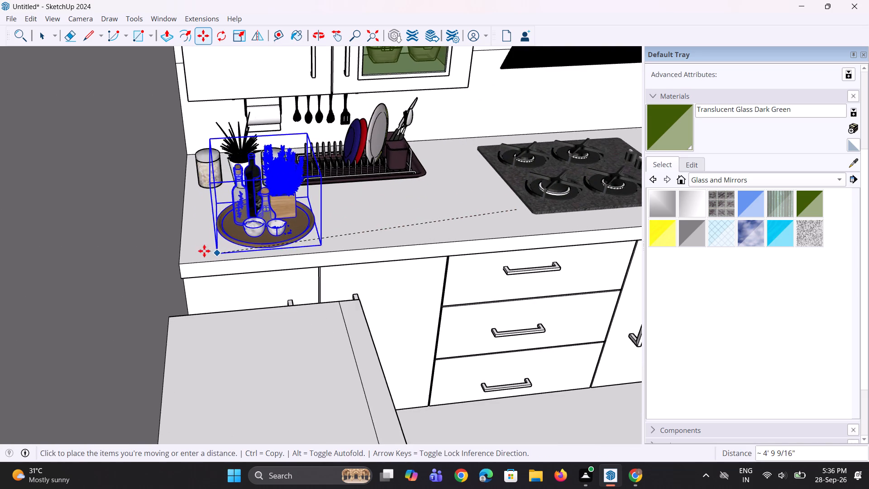
left_click(178, 249)
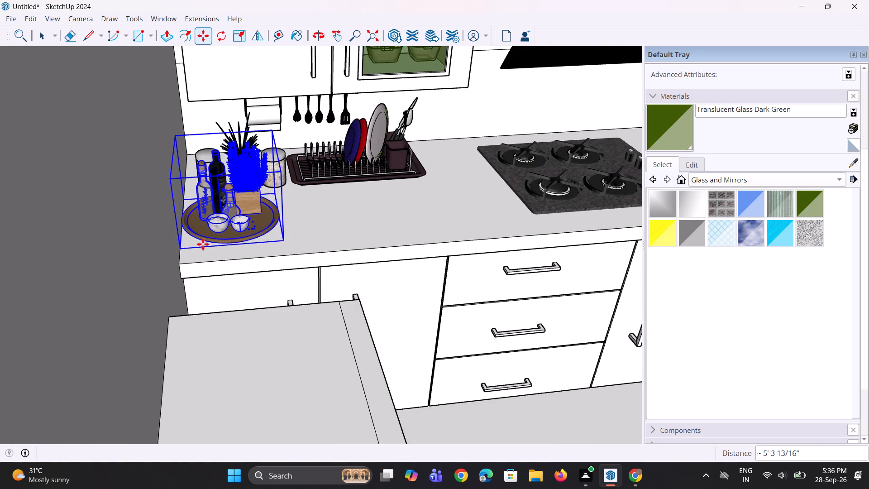
middle_click_drag(318, 236, 187, 277)
scroll(296, 206, "up", 6)
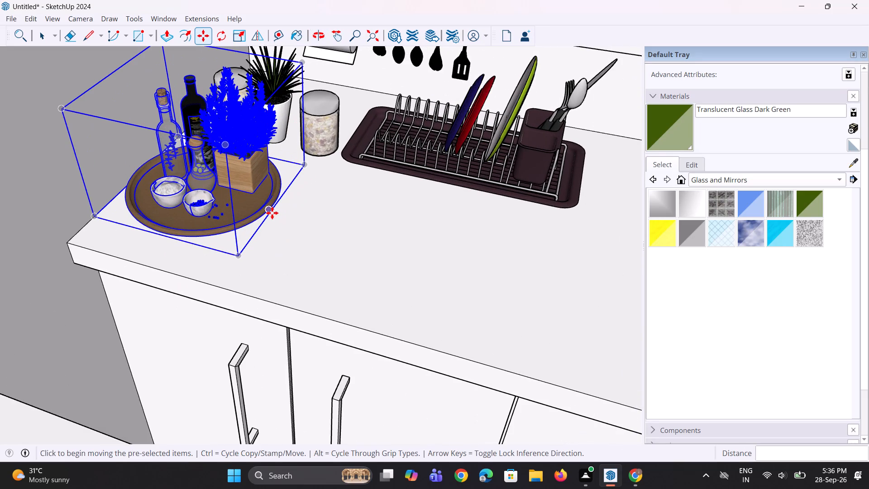
key("space")
key("space")
scroll(253, 234, "down", 17)
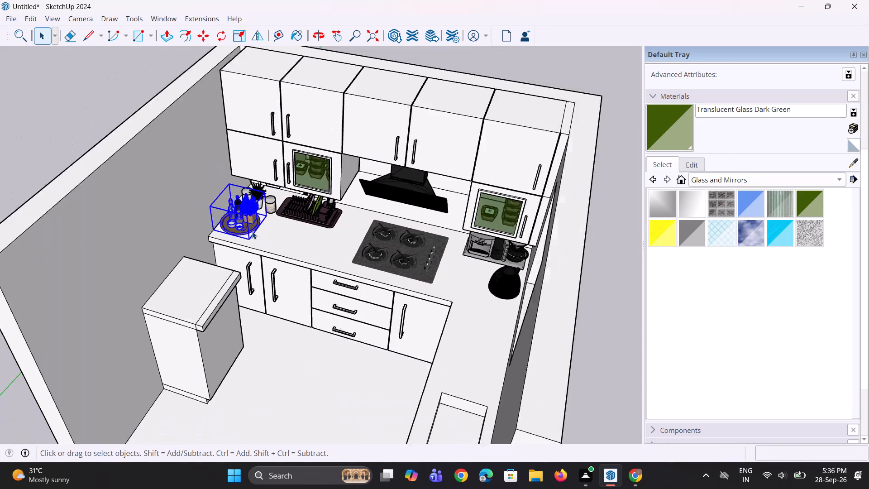
scroll(252, 231, "down", 1)
left_click(137, 67)
middle_click_drag(268, 221, 286, 221)
scroll(282, 247, "up", 4)
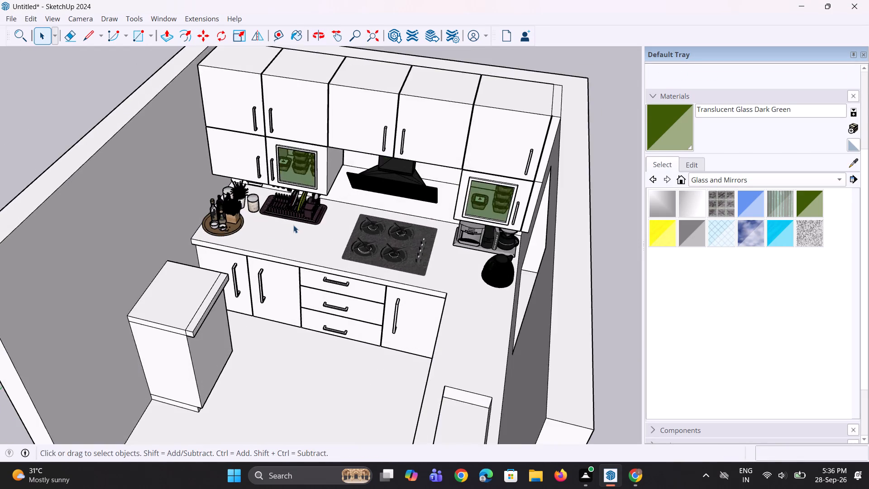
Move the white potted plant about 3' 11" along the countertop to the gap between the dish rack and the cooktop.
scroll(293, 225, "up", 1)
middle_click_drag(295, 225, 360, 198)
scroll(284, 223, "up", 8)
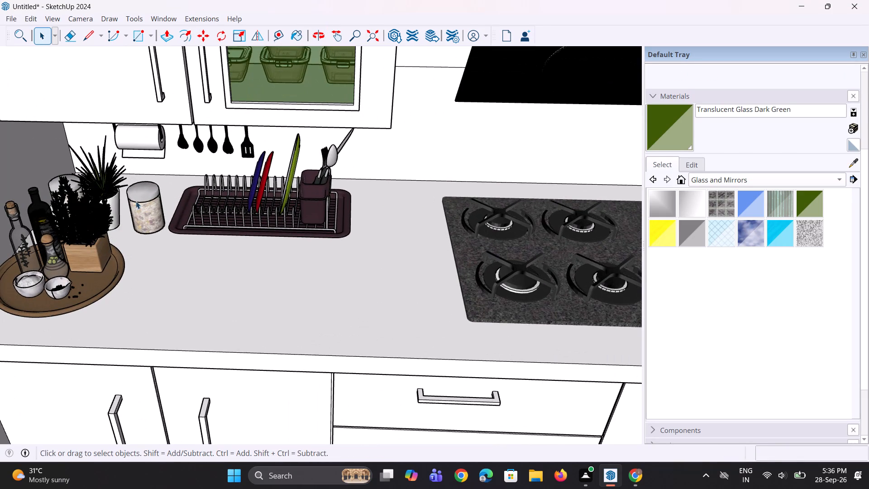
left_click(114, 191)
key("m")
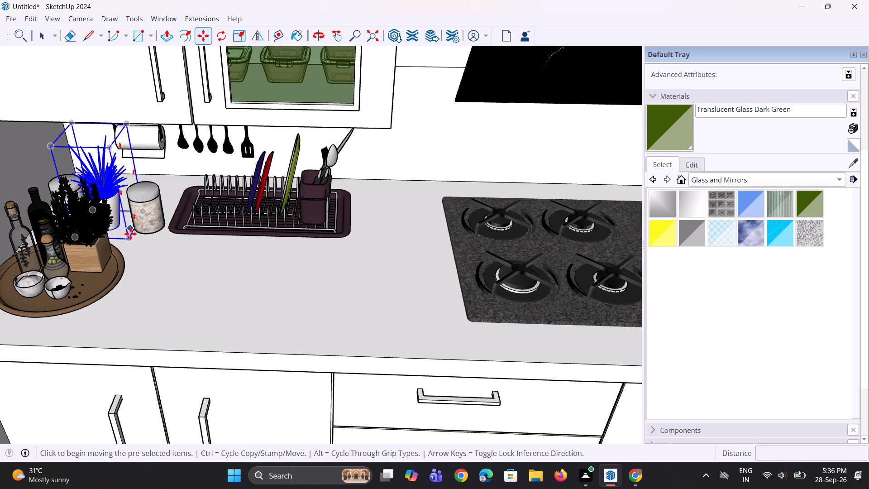
left_click(129, 236)
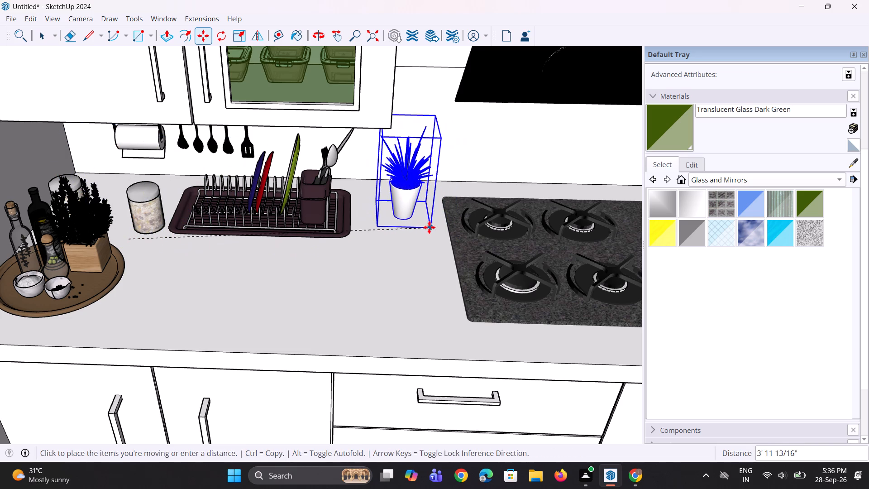
left_click(423, 226)
key("space")
key("space")
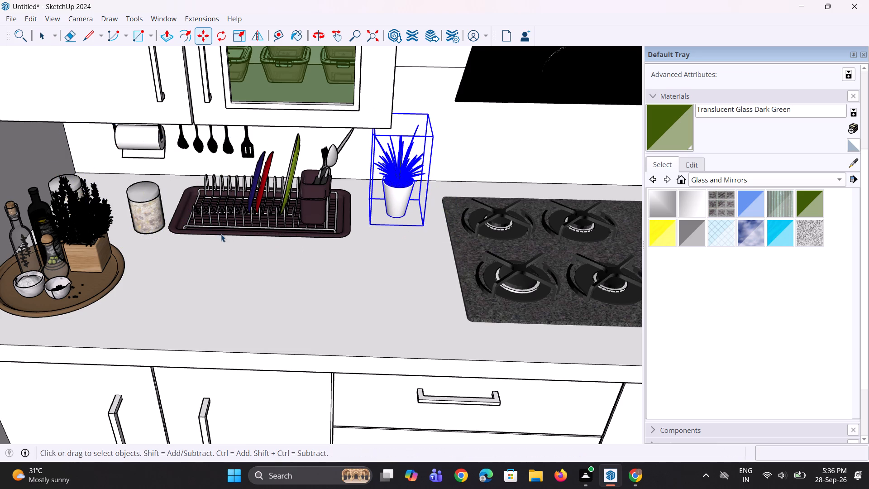
Move the jar beside the dish rack along the countertop toward the other jar in the side-wall corner.
left_click(154, 215)
middle_click_drag(151, 242, 206, 288)
scroll(92, 201, "up", 7)
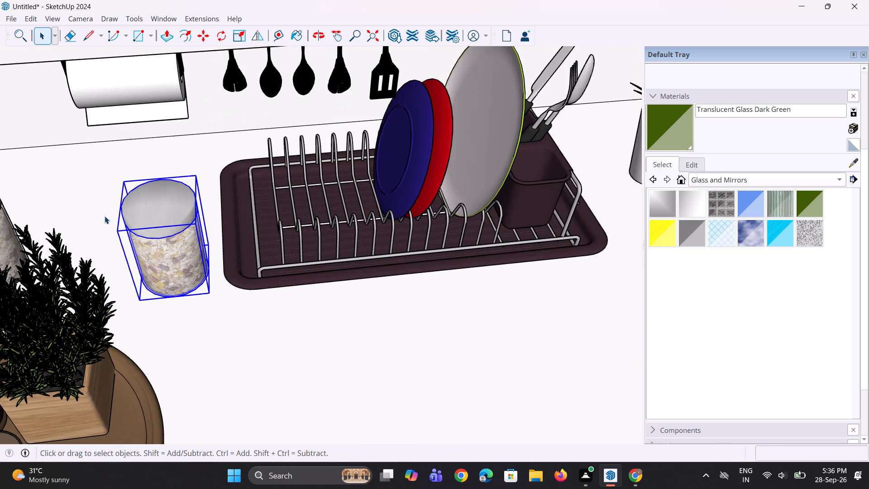
key("m")
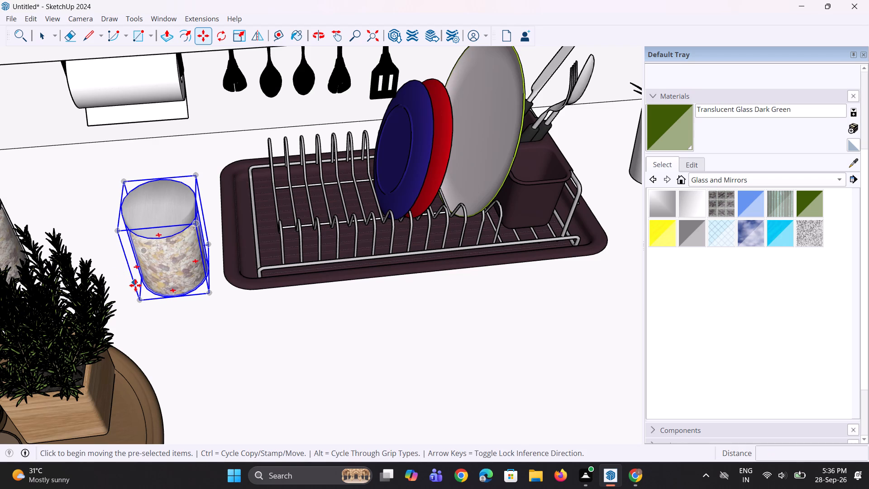
left_click(139, 300)
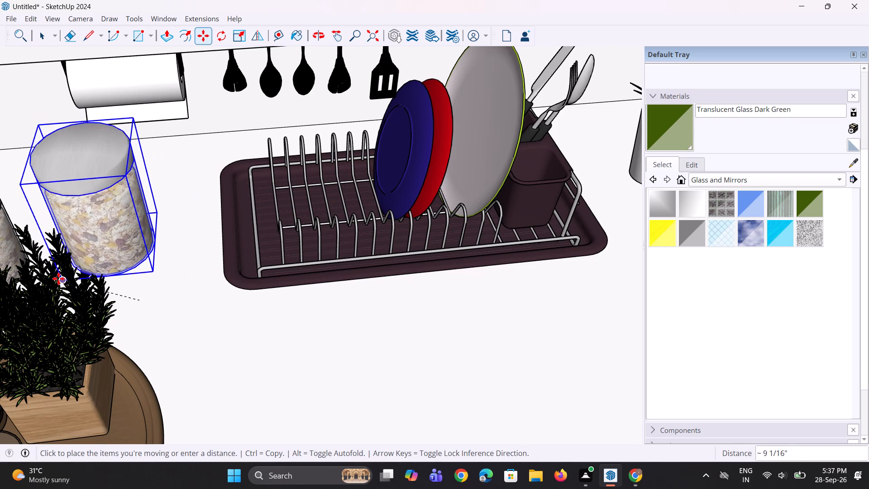
scroll(126, 320, "down", 2)
key("Escape")
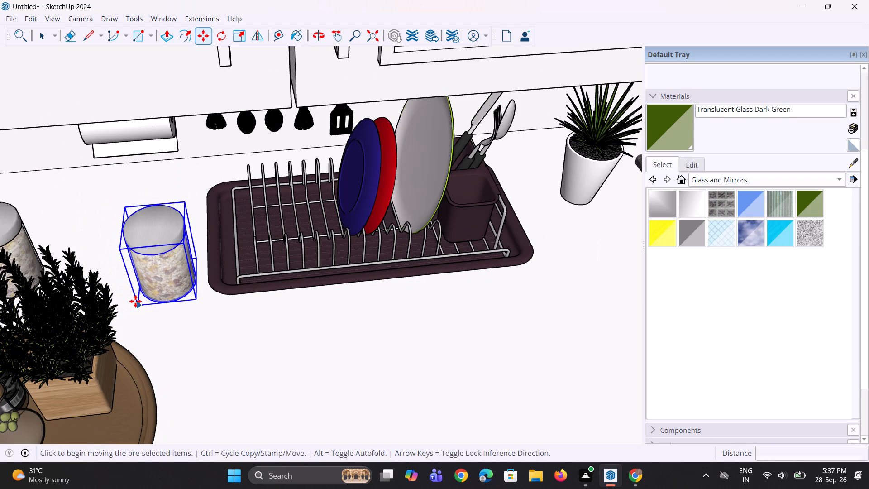
middle_click_drag(157, 345, 257, 391)
scroll(126, 339, "up", 4)
scroll(121, 301, "down", 4)
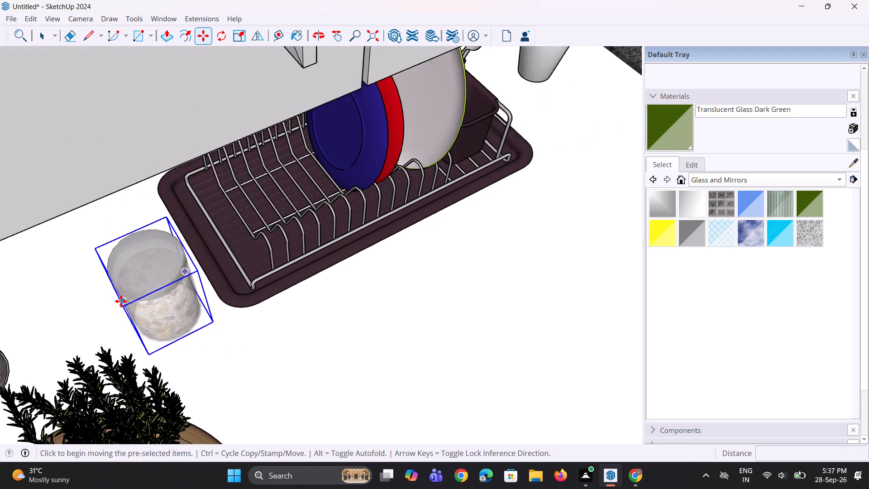
left_click(152, 348)
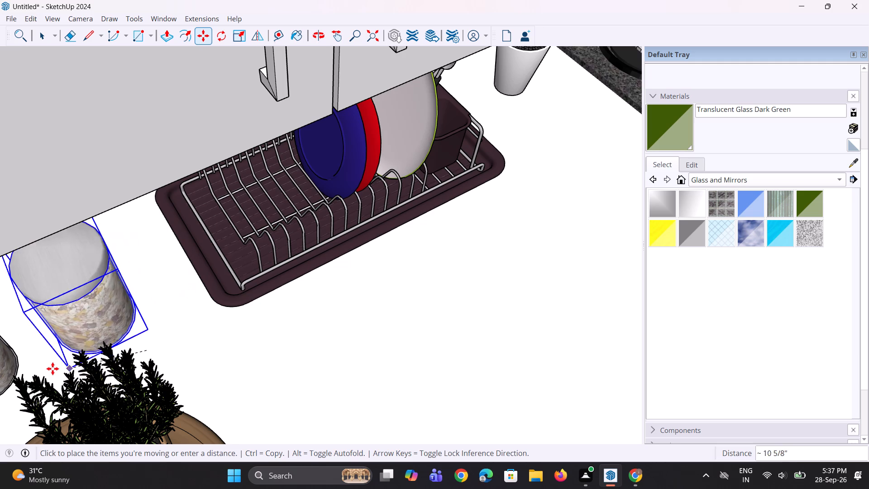
left_click(42, 371)
Shift the same jar about 4 3/8" back along the countertop toward the dish rack.
middle_click_drag(102, 355, 0, 187)
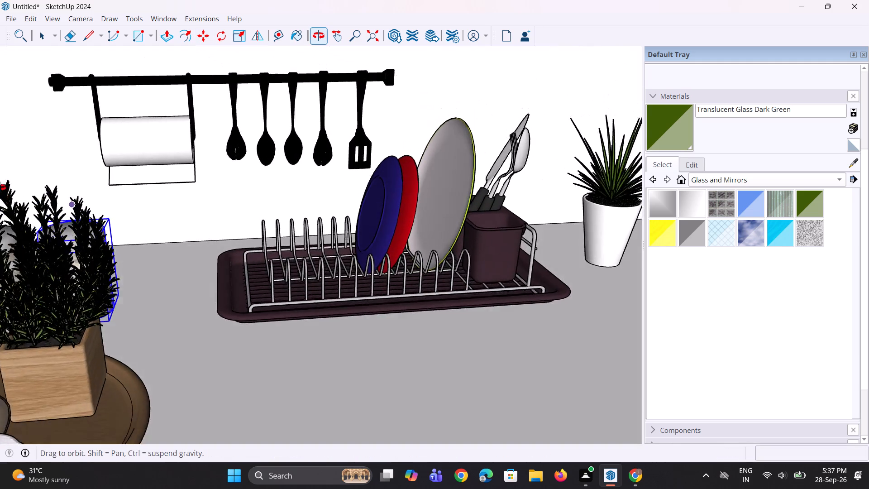
middle_click_drag(0, 187, 0, 159)
scroll(359, 253, "down", 4)
middle_click_drag(259, 275, 339, 341)
middle_click_drag(244, 329, 210, 325)
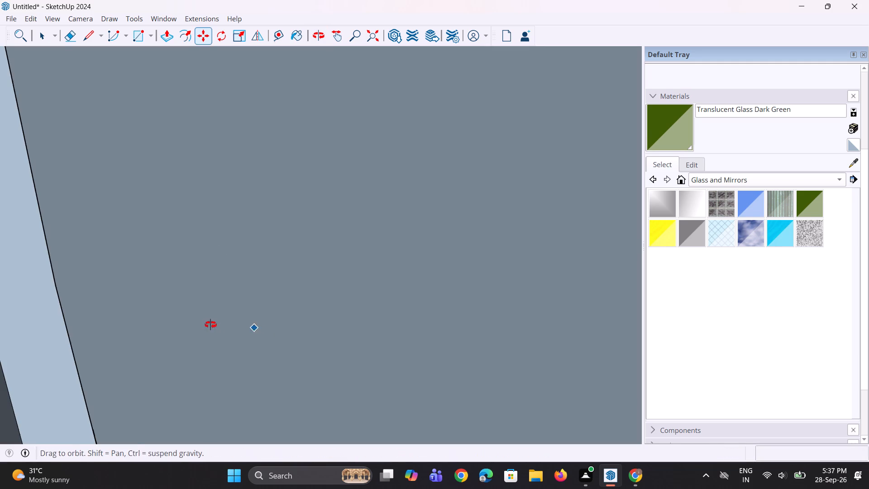
middle_click_drag(210, 325, 179, 300)
scroll(196, 282, "down", 16)
middle_click_drag(292, 289, 176, 313)
scroll(263, 306, "up", 9)
middle_click_drag(294, 313, 265, 335)
scroll(269, 288, "up", 8)
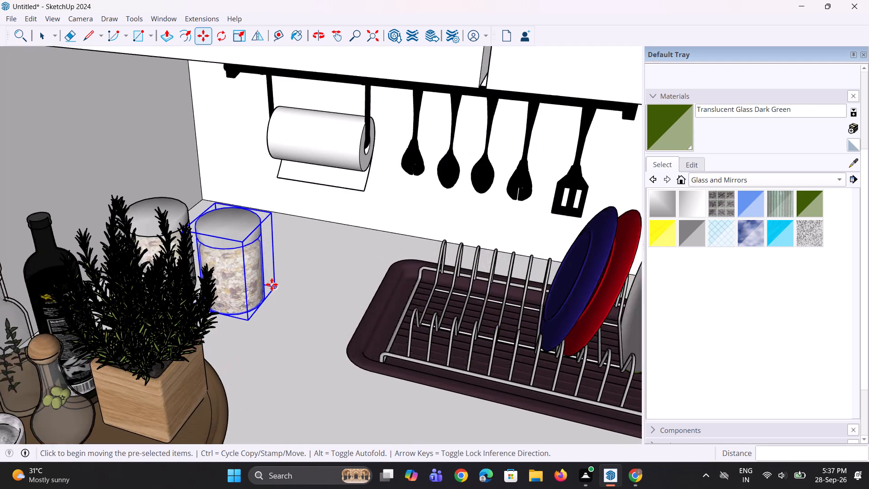
left_click(245, 325)
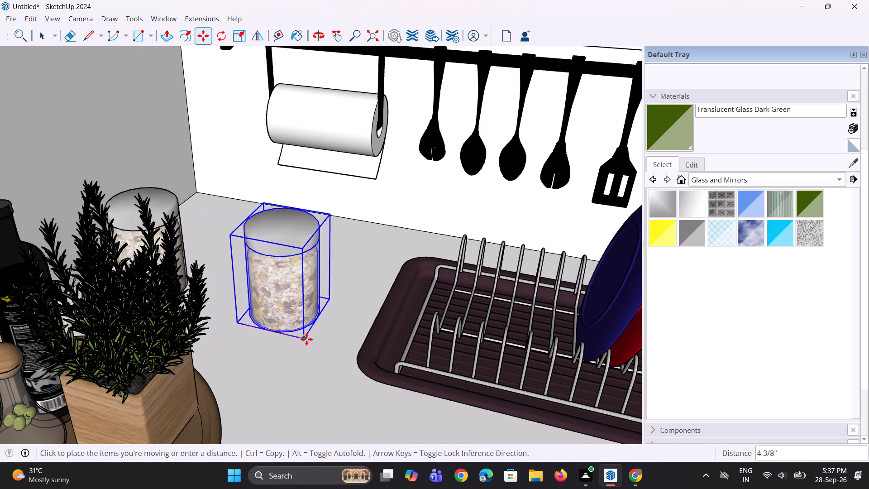
left_click(307, 339)
Move the corner jar behind the tray's plant about 3" along the countertop toward the other jar.
left_click(180, 249)
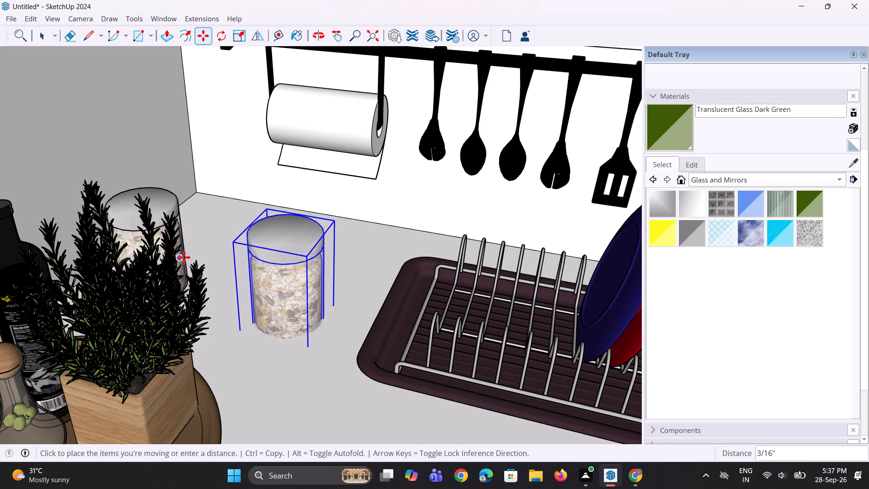
key("Escape")
key("c")
key("space")
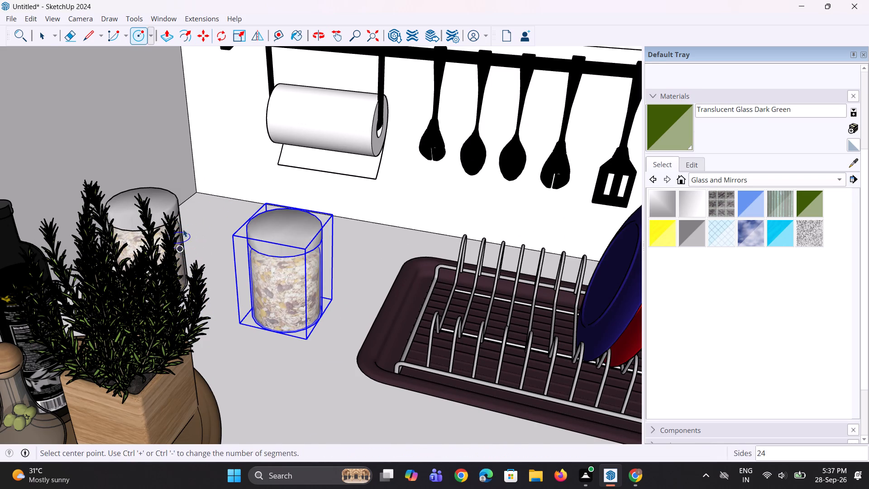
left_click(173, 210)
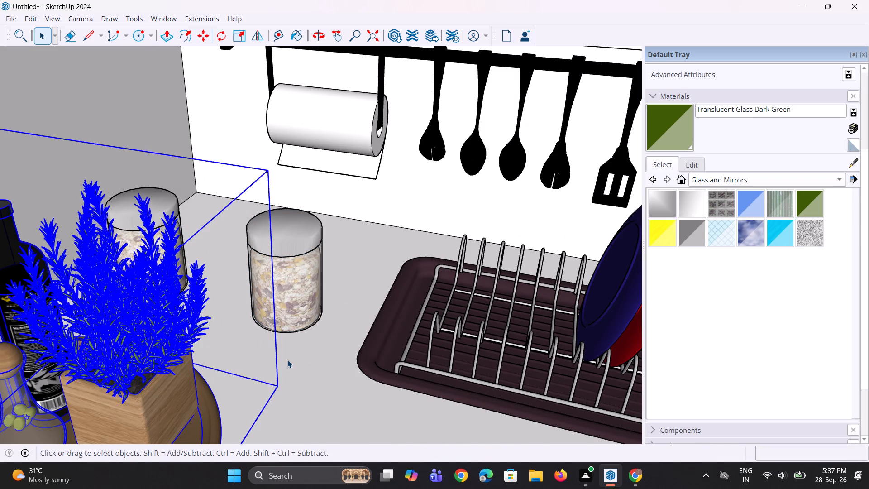
left_click(288, 360)
left_click(171, 201)
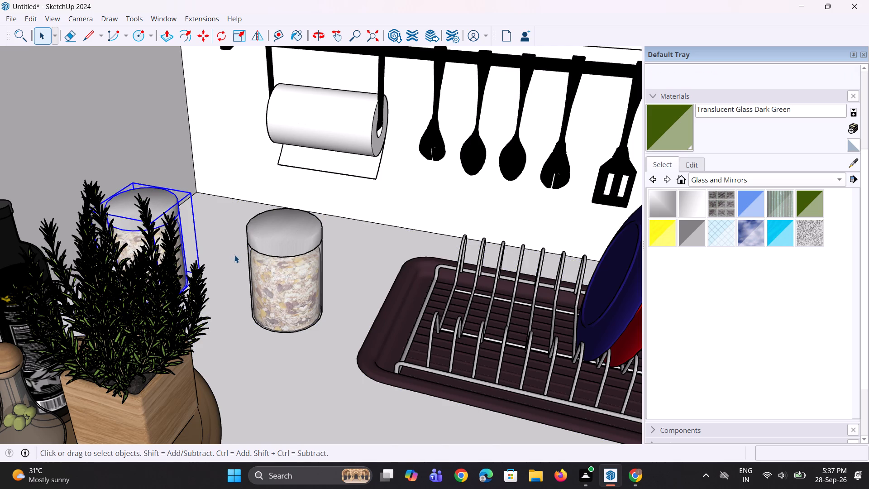
key("m")
left_click(205, 270)
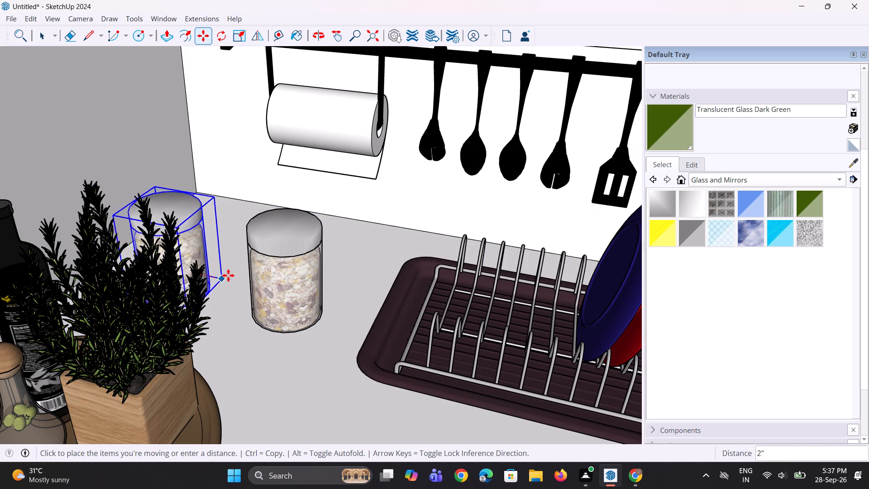
left_click(239, 278)
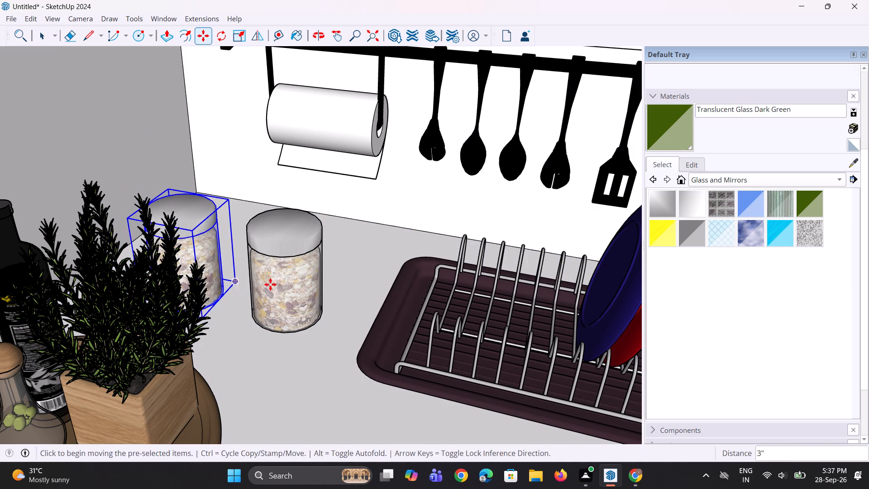
Nudge the corner jar about another 1 5/16" toward the neighbouring jar, leaving a small gap between them.
scroll(282, 287, "up", 1)
middle_click_drag(286, 289, 291, 343)
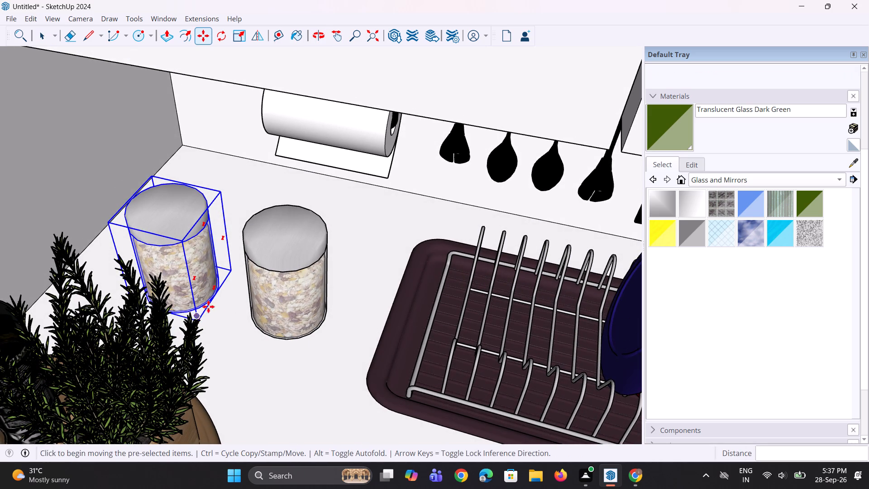
left_click(230, 271)
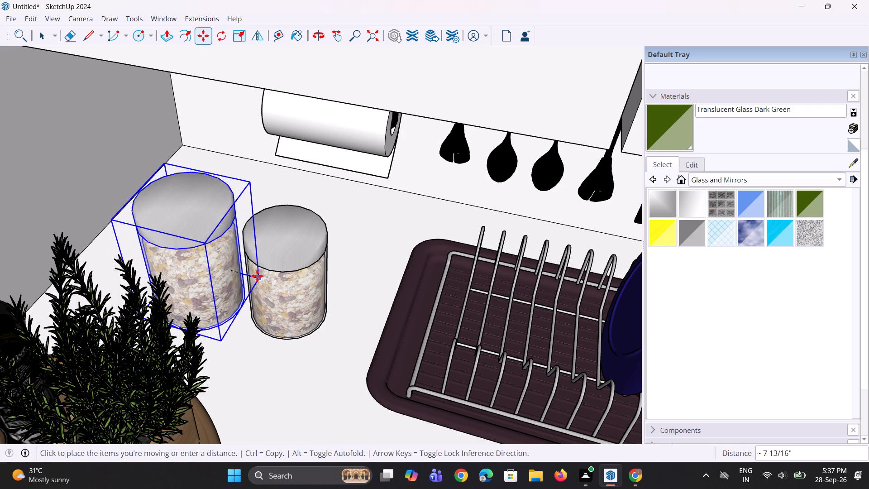
key("Escape")
middle_click_drag(236, 283, 293, 305)
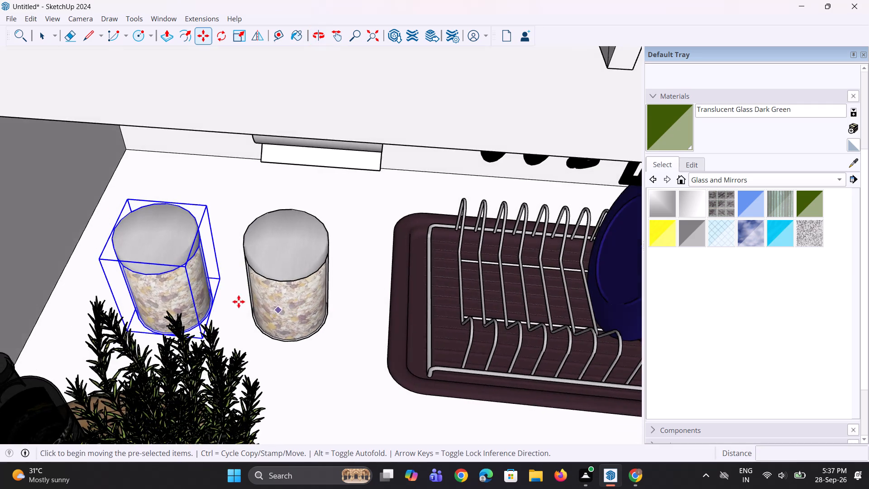
scroll(236, 299, "up", 9)
left_click(201, 259)
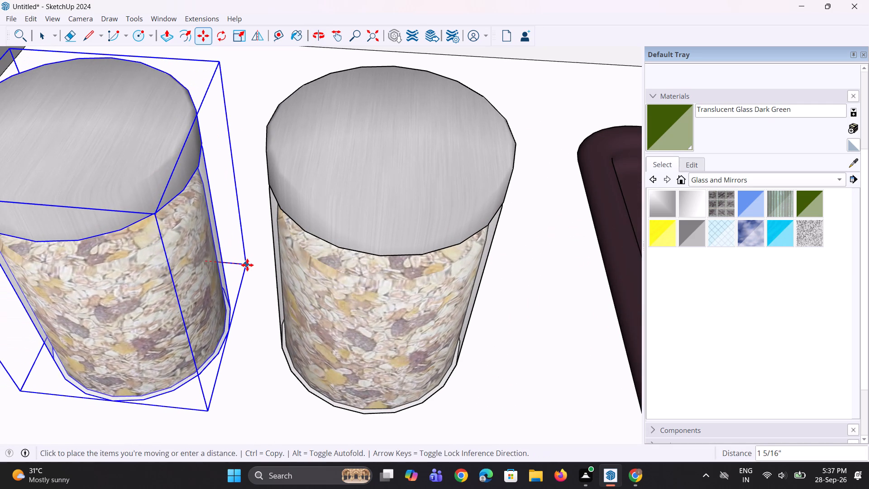
left_click(249, 266)
Examine the whole kitchen from several angles, checking the countertop accessories and the sink counter.
middle_click_drag(283, 313, 377, 369)
scroll(394, 336, "down", 8)
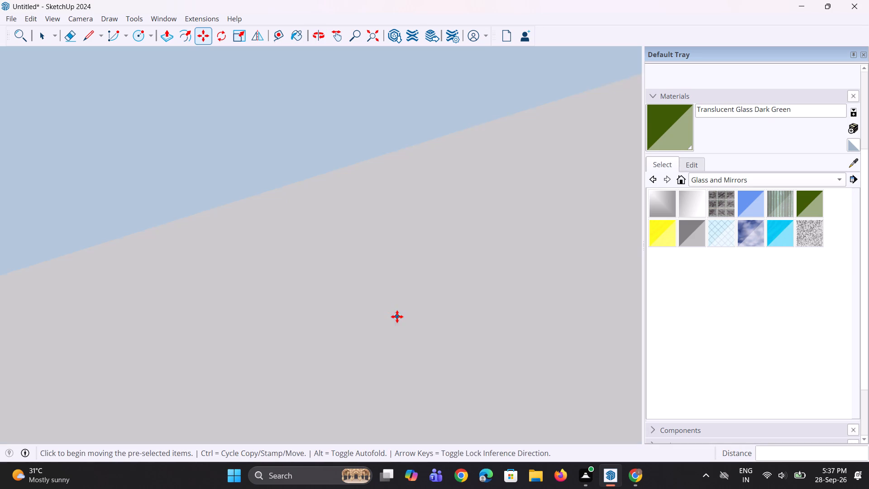
scroll(397, 316, "down", 1)
left_click(368, 36)
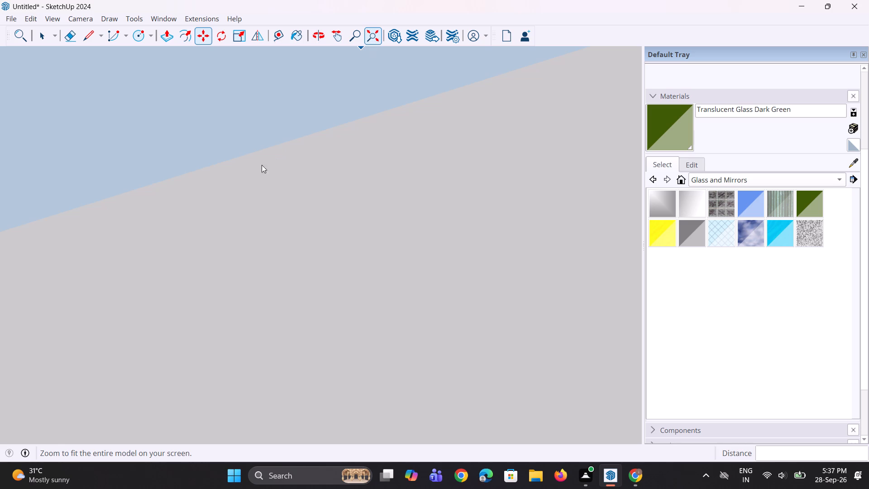
scroll(197, 324, "up", 4)
scroll(161, 341, "up", 6)
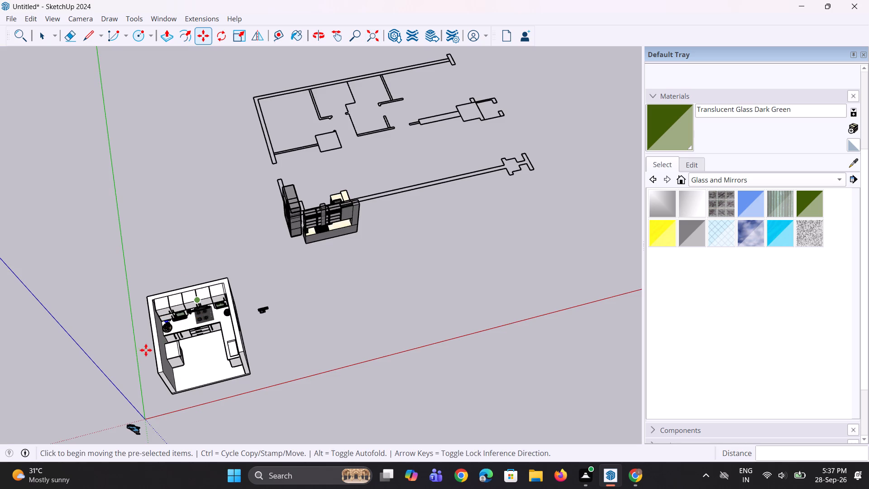
scroll(179, 349, "up", 16)
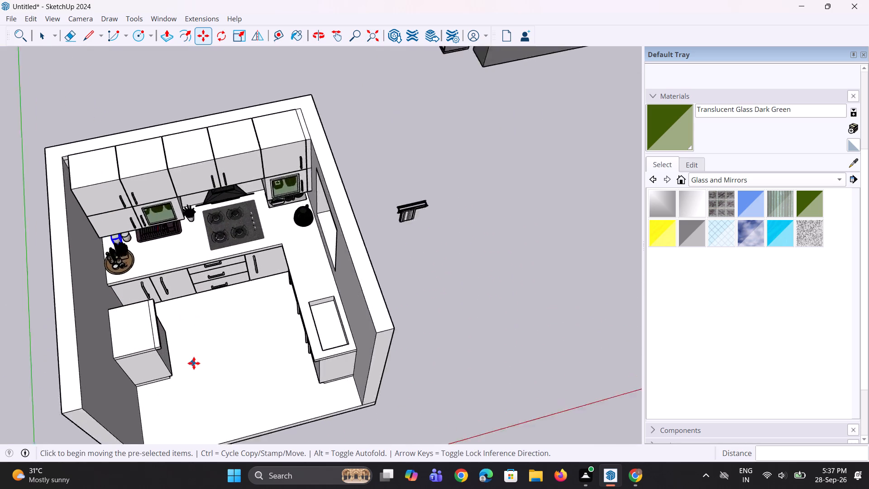
scroll(194, 363, "up", 4)
scroll(171, 268, "up", 4)
scroll(40, 228, "up", 5)
middle_click_drag(65, 234, 88, 306)
middle_click_drag(40, 242, 33, 125)
scroll(105, 239, "down", 4)
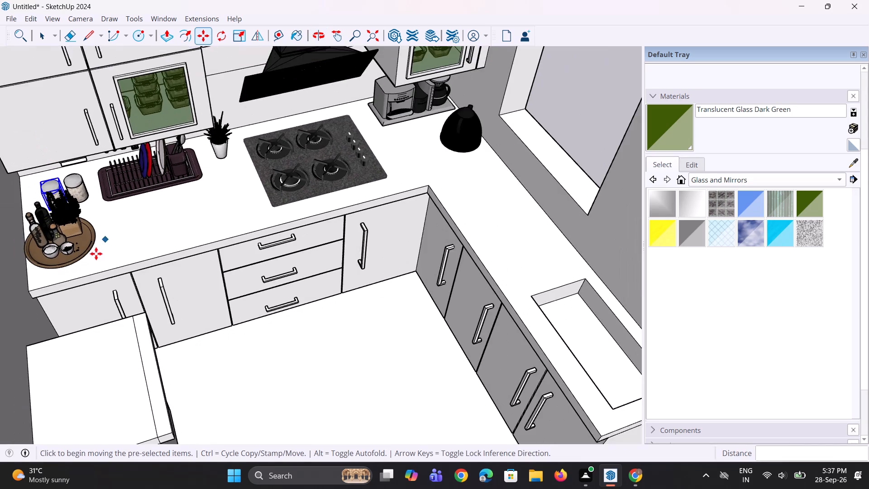
middle_click_drag(92, 257, 55, 226)
scroll(197, 234, "down", 4)
middle_click_drag(265, 260, 115, 232)
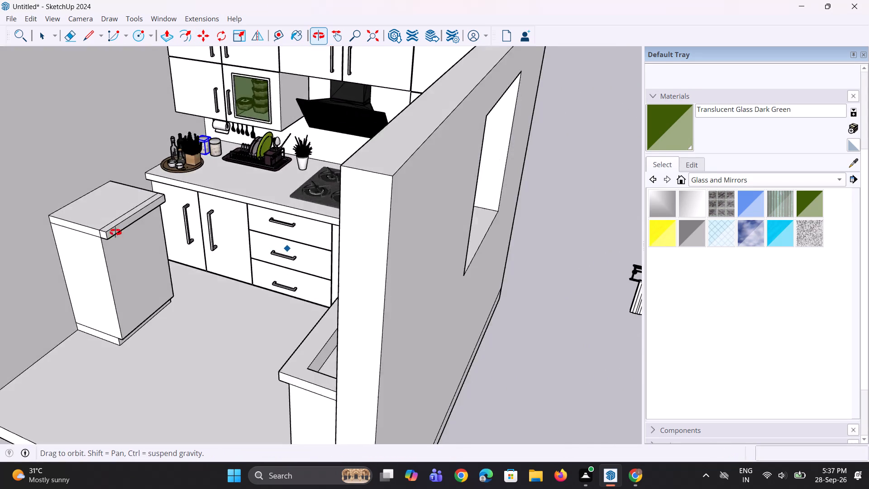
middle_click_drag(115, 232, 223, 246)
Import the shink_0104 sink model from Downloads and place it on the ground outside the kitchen, near the towel rail.
left_click(13, 20)
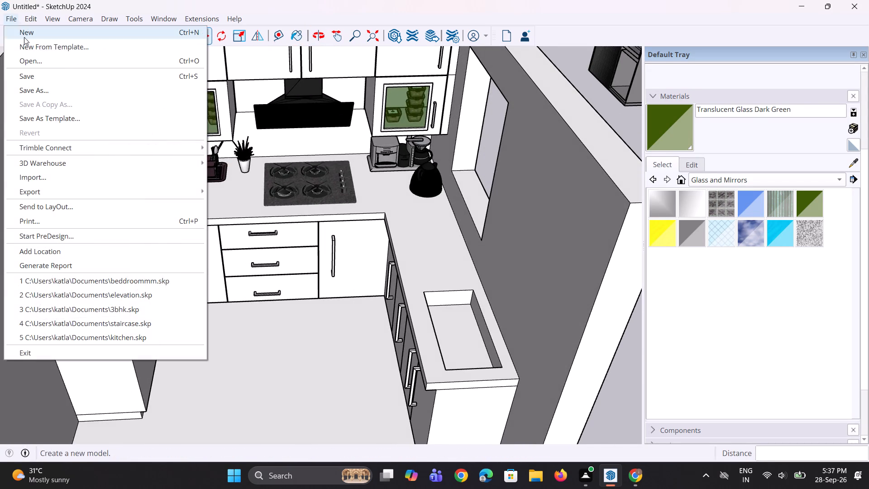
left_click(83, 182)
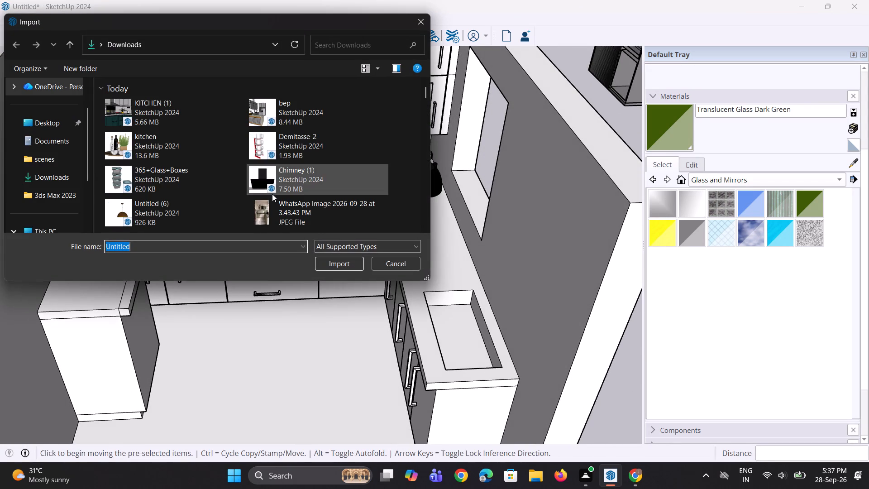
scroll(177, 163, "down", 2)
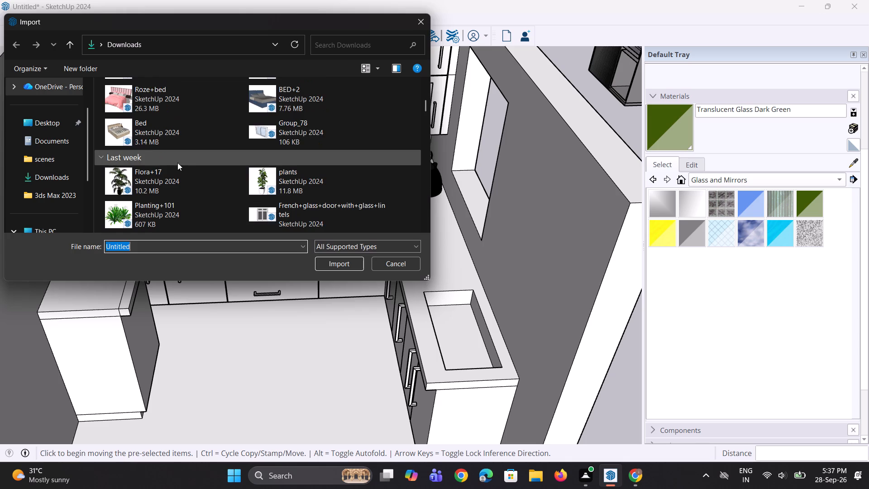
scroll(177, 163, "down", 7)
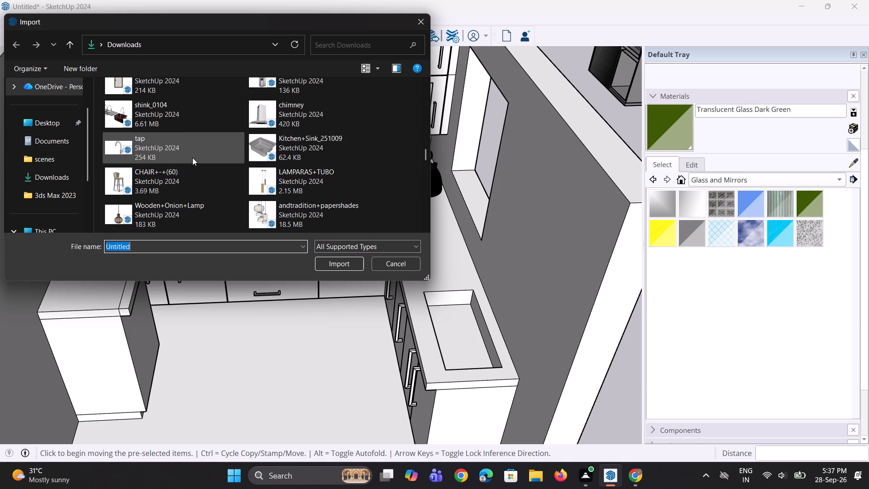
left_click(134, 113)
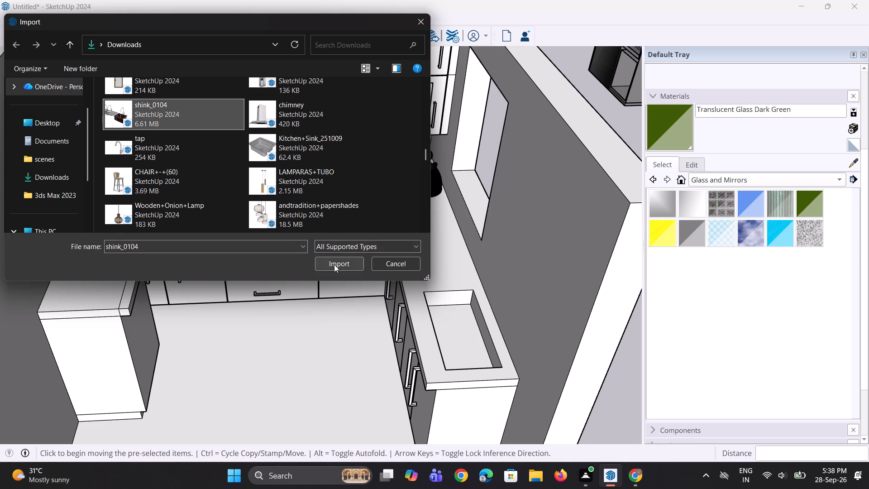
left_click(334, 264)
scroll(295, 277, "down", 2)
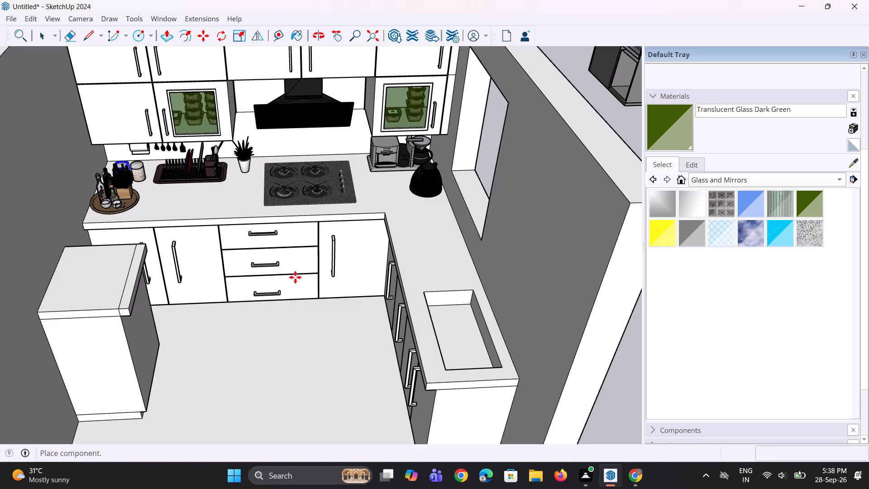
scroll(295, 277, "down", 3)
scroll(319, 244, "down", 3)
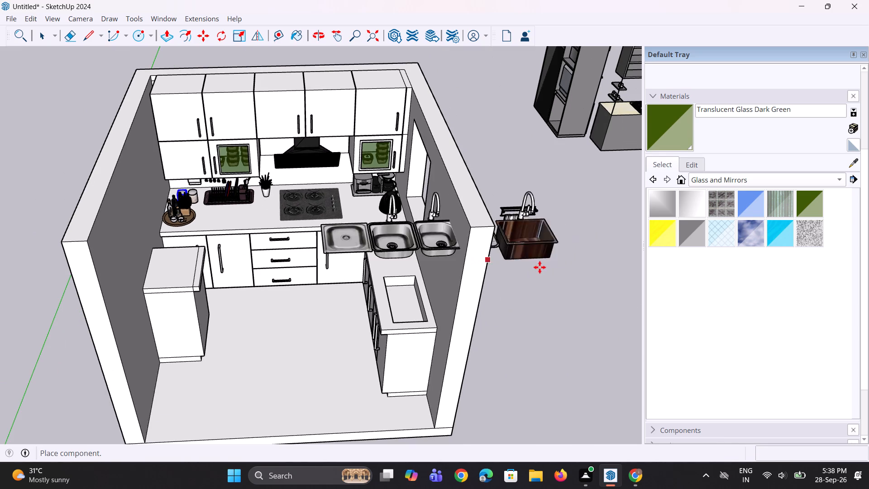
scroll(543, 294, "down", 7)
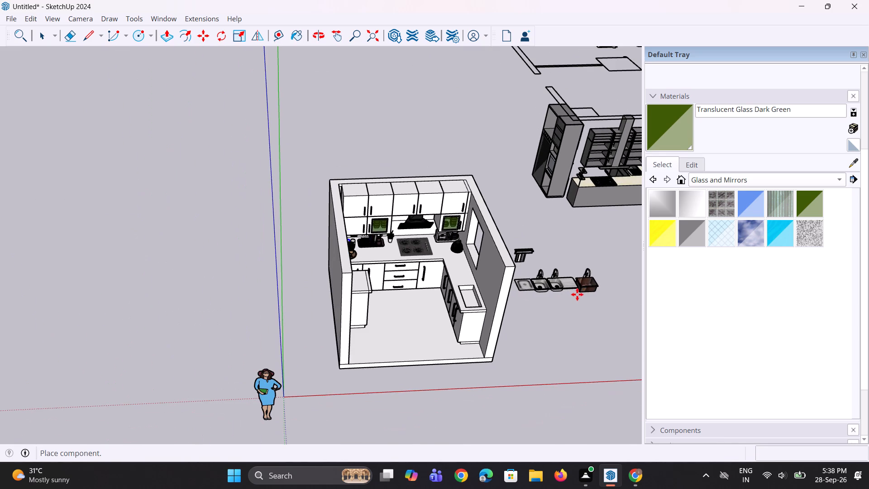
left_click(578, 295)
Explode the imported sink component twice to break it into separate sinks and taps, leaving the pieces in place.
scroll(578, 295, "up", 17)
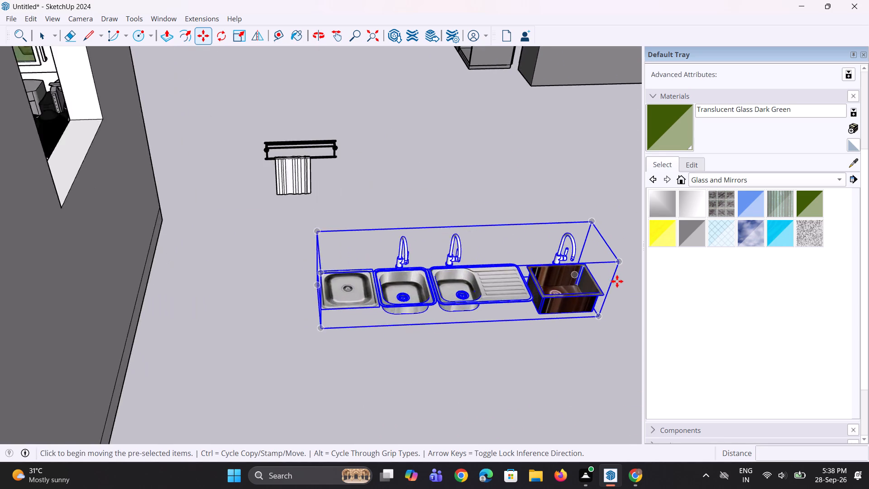
scroll(617, 281, "up", 1)
right_click(514, 290)
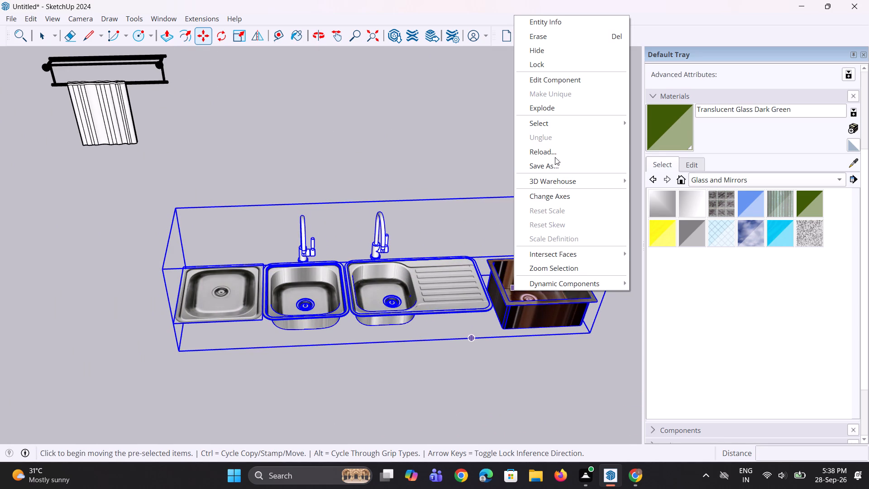
left_click(550, 105)
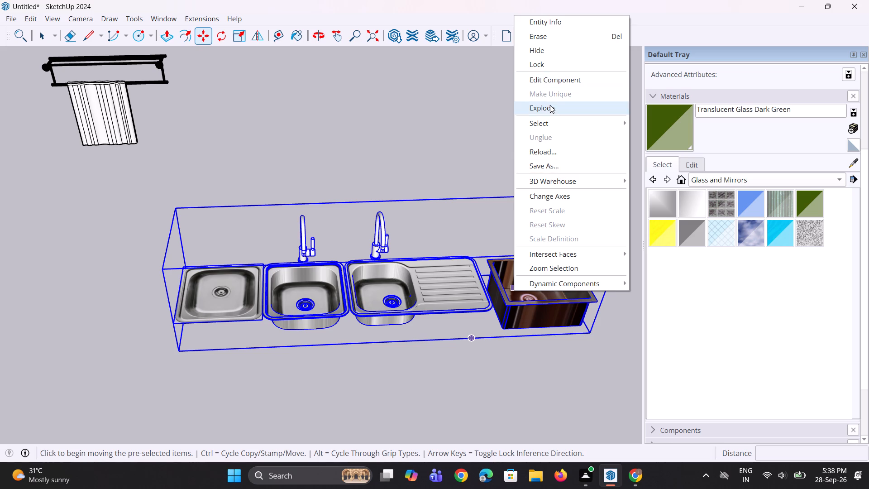
left_click(405, 313)
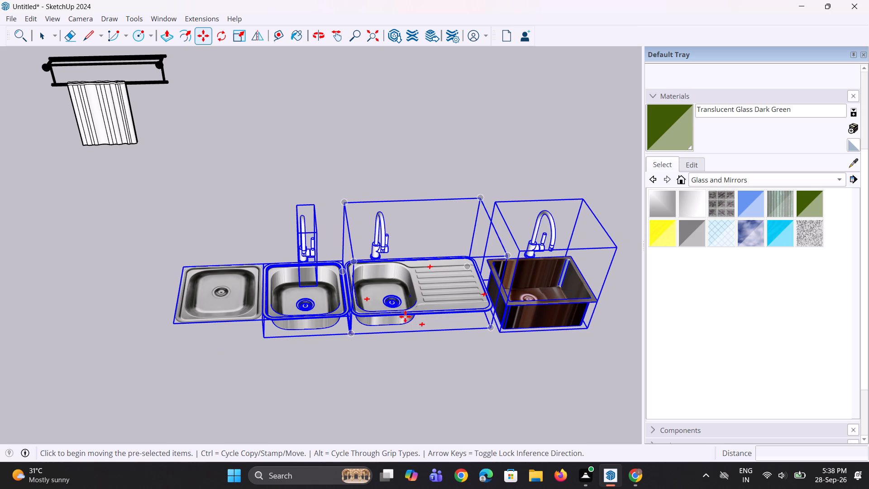
right_click(409, 322)
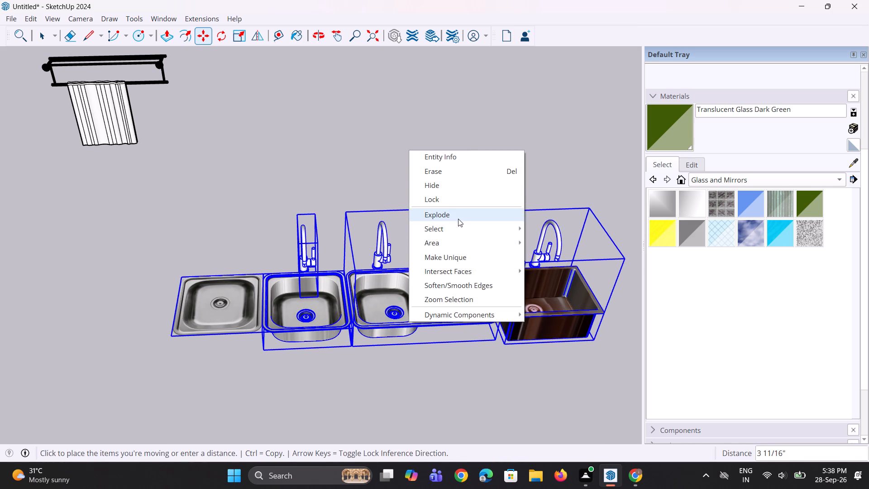
left_click(458, 216)
left_click(386, 322)
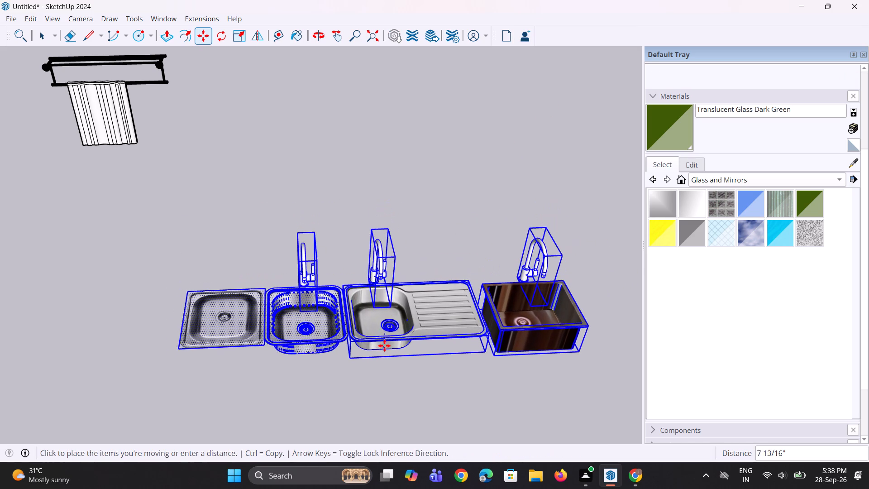
key("space")
left_click(314, 349)
Select the sink with the ribbed drainboard and its tap, and move both about 4' 11 7/8" out in front of the other sinks.
left_click(390, 310)
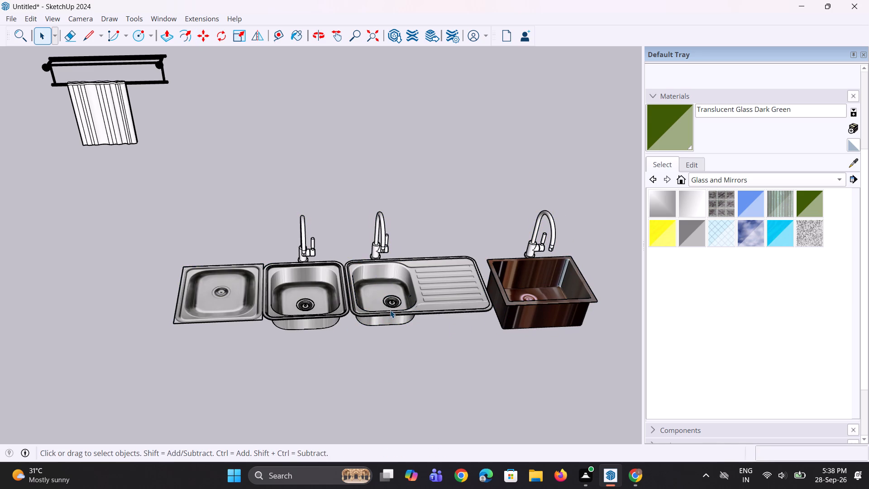
left_click(382, 235, "ctrl")
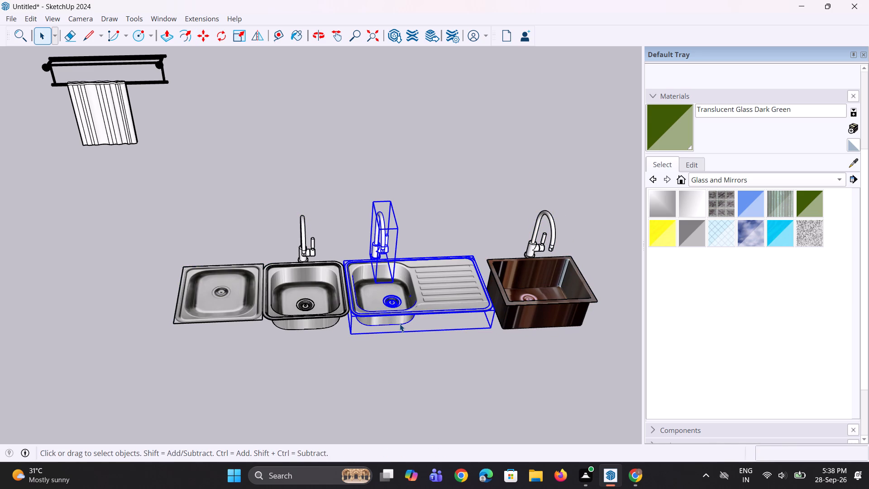
key("m")
left_click(352, 333)
scroll(359, 363, "down", 6)
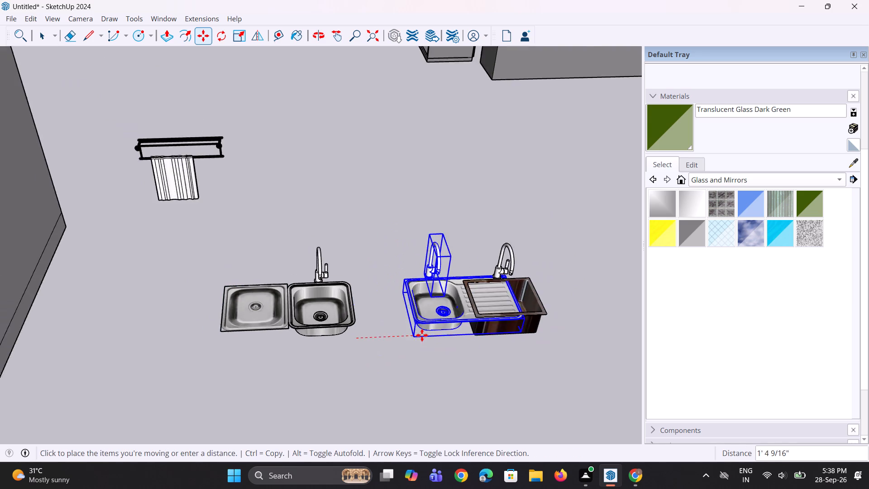
scroll(422, 335, "down", 9)
left_click(352, 396)
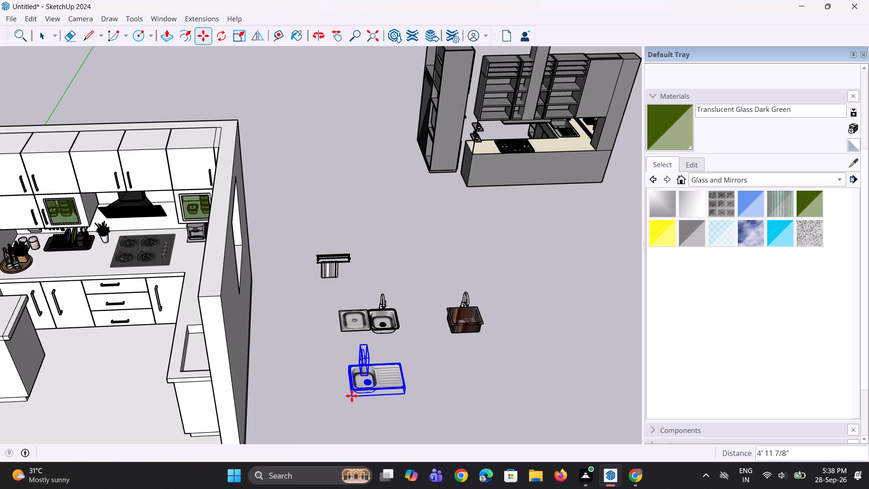
Rotate the drainboard sink and its tap 90 degrees on the ground plane to match the direction of the sink counter.
left_click(224, 34)
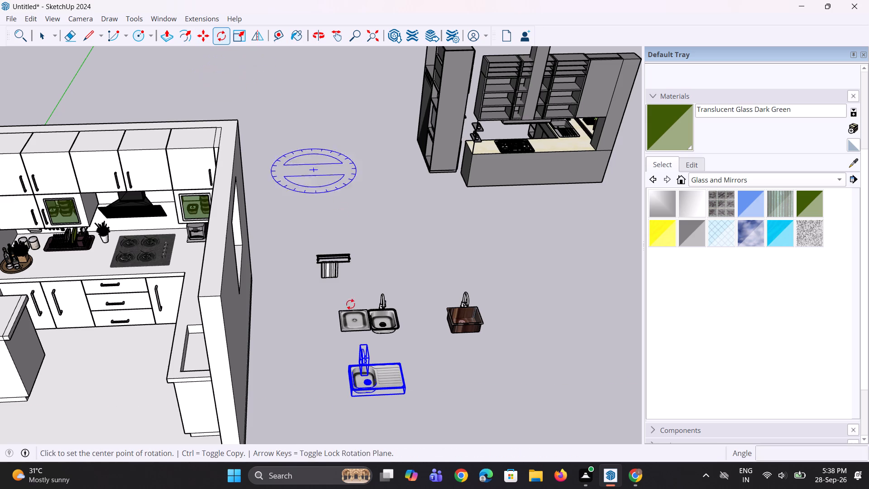
scroll(347, 312, "down", 8)
scroll(352, 379, "up", 8)
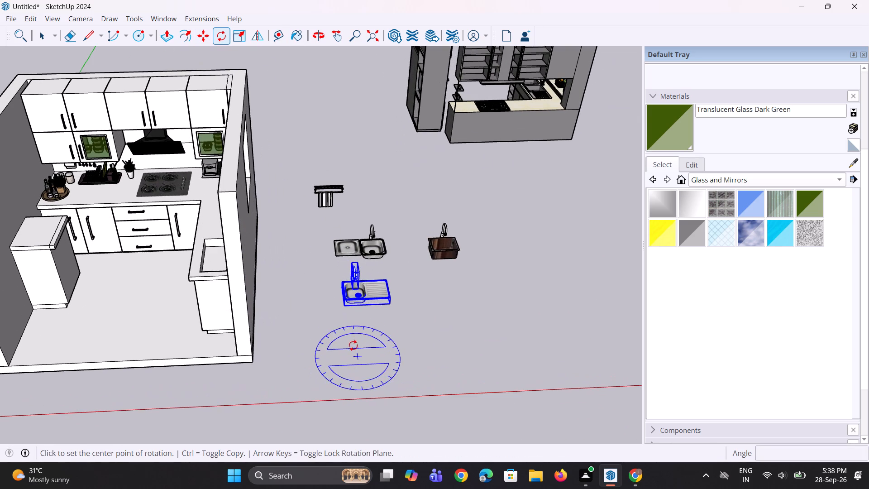
left_click(346, 343)
left_click(425, 344)
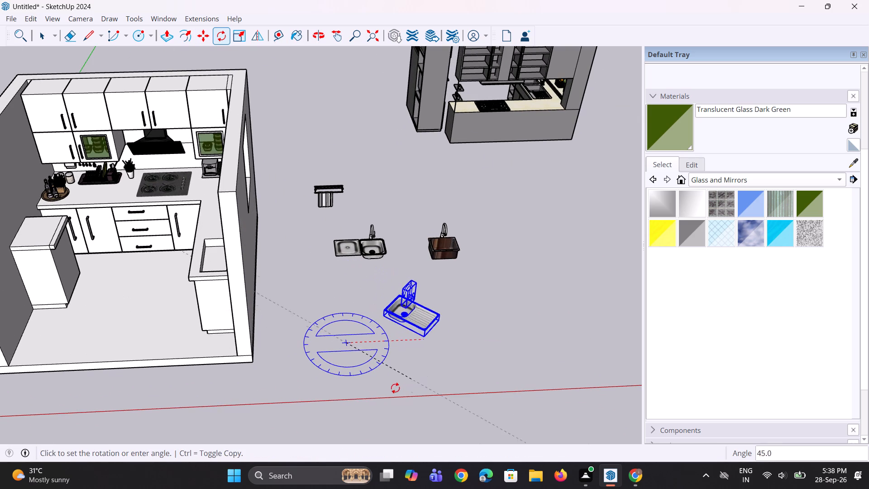
left_click(348, 397)
Move the drainboard sink and tap by the basin-end lower corner onto the countertop, at the corner of the sink opening.
scroll(410, 361, "up", 4)
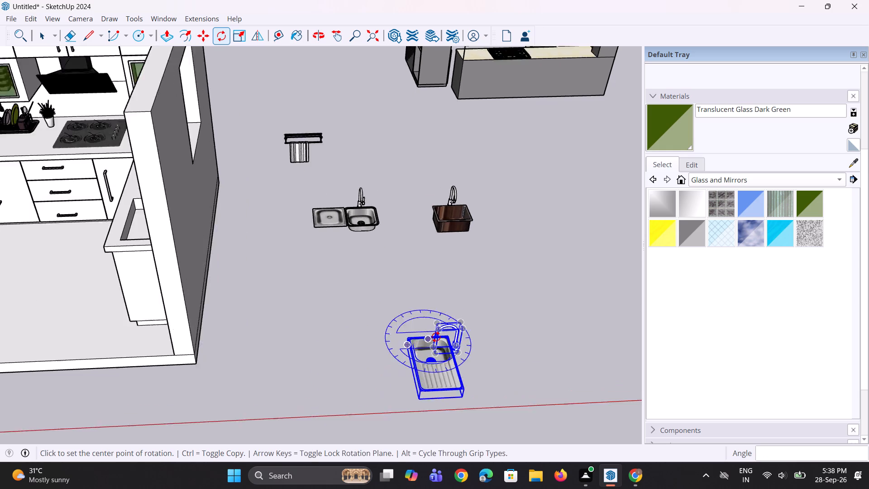
scroll(436, 337, "up", 6)
key("m")
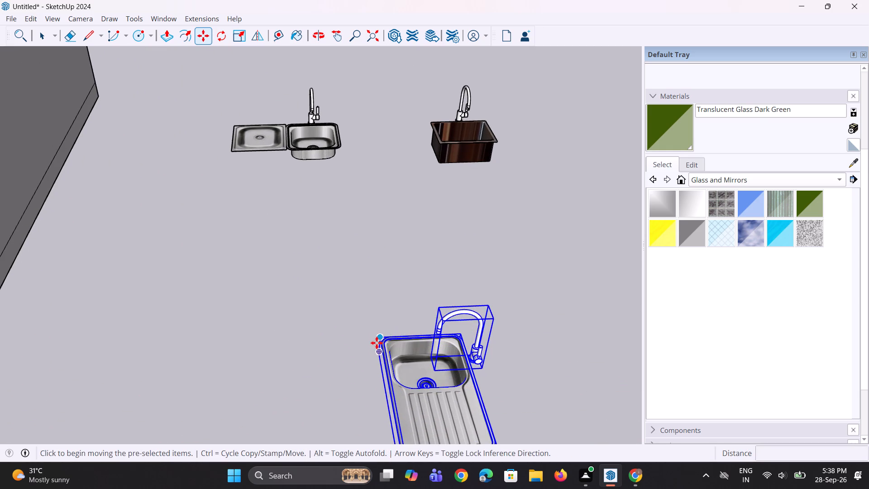
left_click(377, 350)
scroll(358, 347, "down", 13)
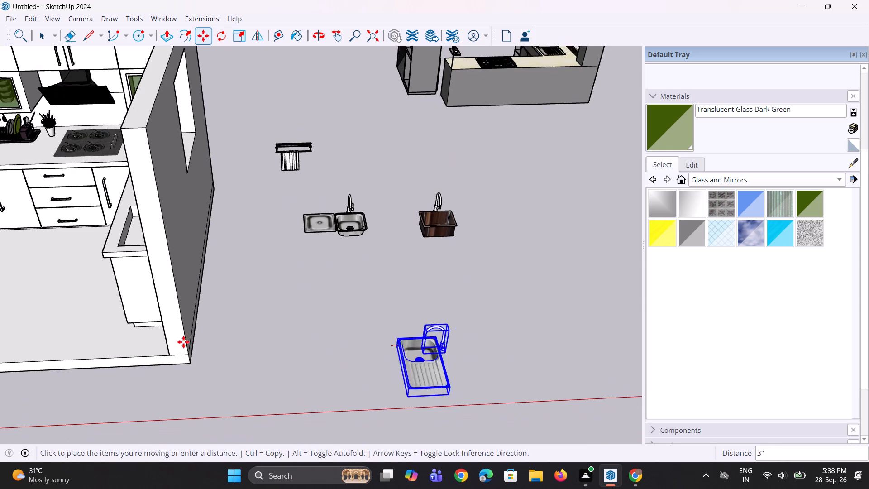
scroll(52, 328, "up", 5)
middle_click_drag(32, 286, 187, 322)
scroll(273, 274, "up", 3)
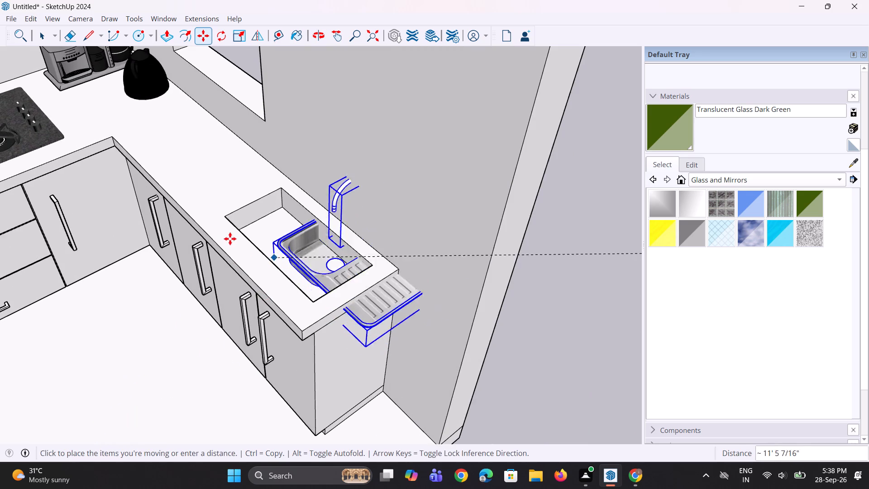
scroll(230, 236, "up", 4)
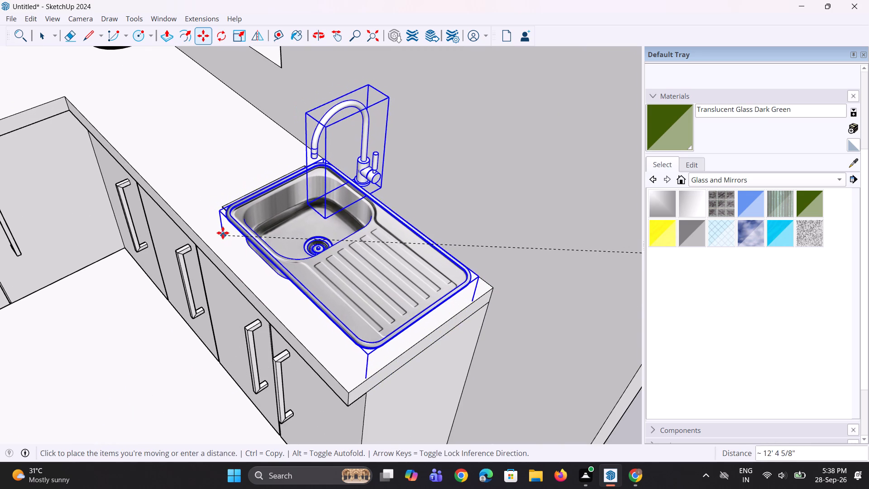
left_click(219, 229)
Shift the sink and tap about 3 1/8" across the countertop toward the wall, lining them up with the opening.
middle_click_drag(263, 263, 334, 286)
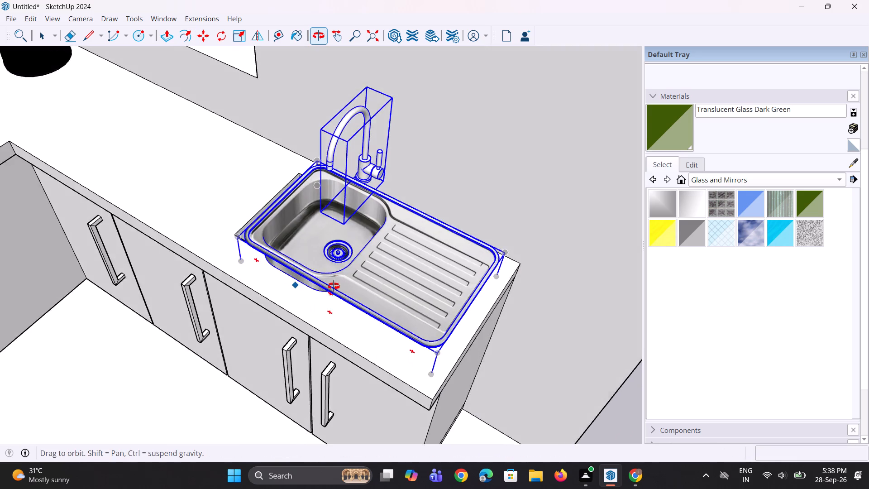
middle_click_drag(334, 286, 543, 254)
scroll(392, 227, "up", 6)
middle_click_drag(346, 243, 534, 237)
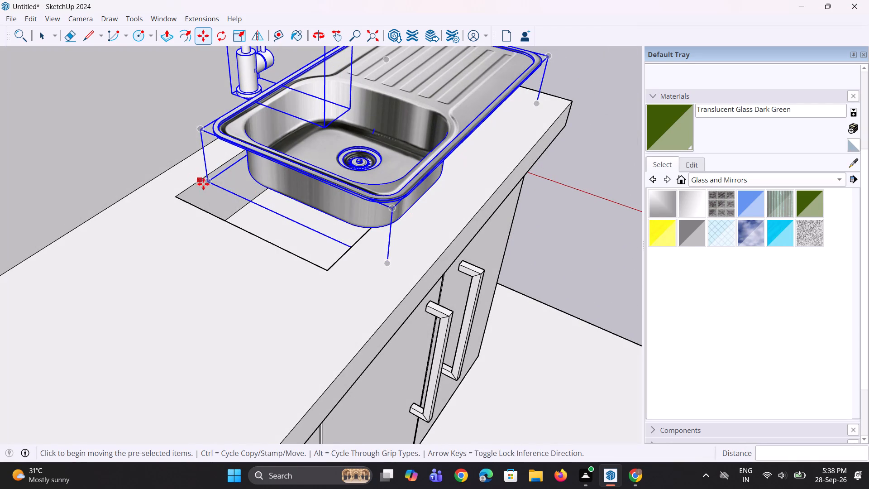
left_click(205, 185)
left_click_drag(172, 181, 166, 184)
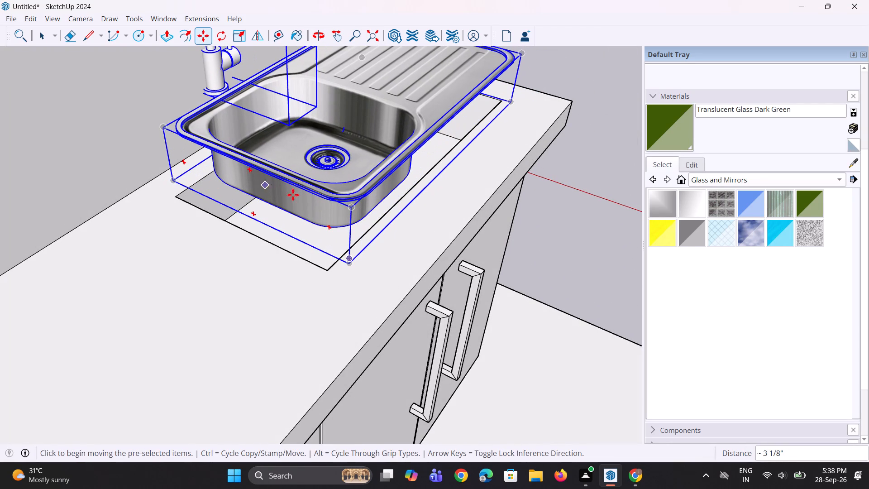
Lower the sink and tap by the rim's front corner so the basin drops into the opening and the rim meets the countertop.
left_click(353, 208)
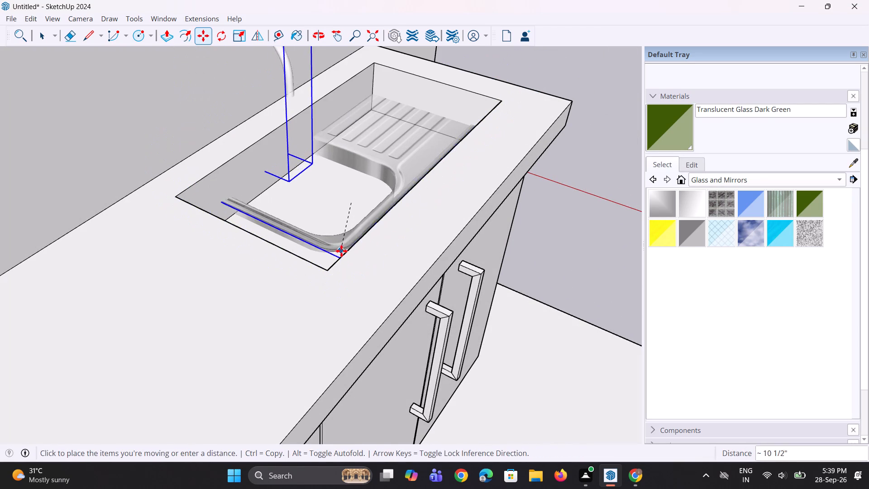
left_click(338, 260)
middle_click_drag(361, 259, 205, 260)
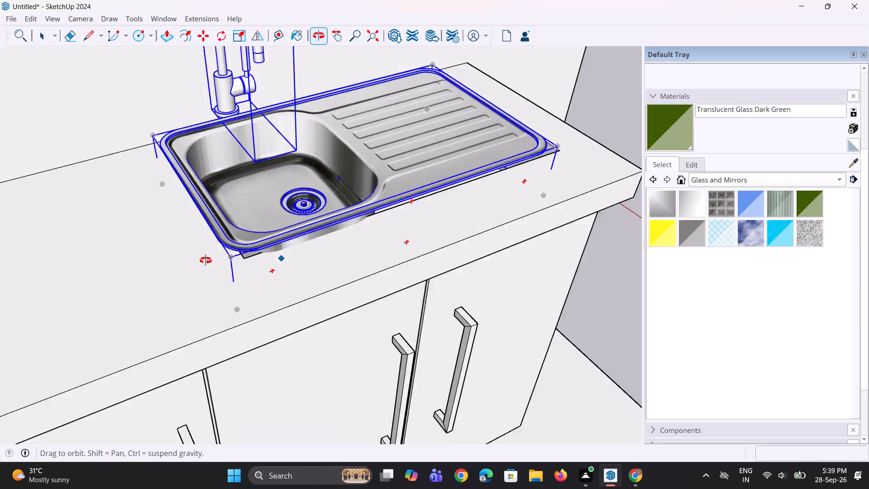
middle_click_drag(205, 260, 86, 276)
scroll(384, 277, "down", 3)
Stretch the sink and tap lengthwise to about 1.12 on the green axis so the drainboard end covers the opening.
key("s")
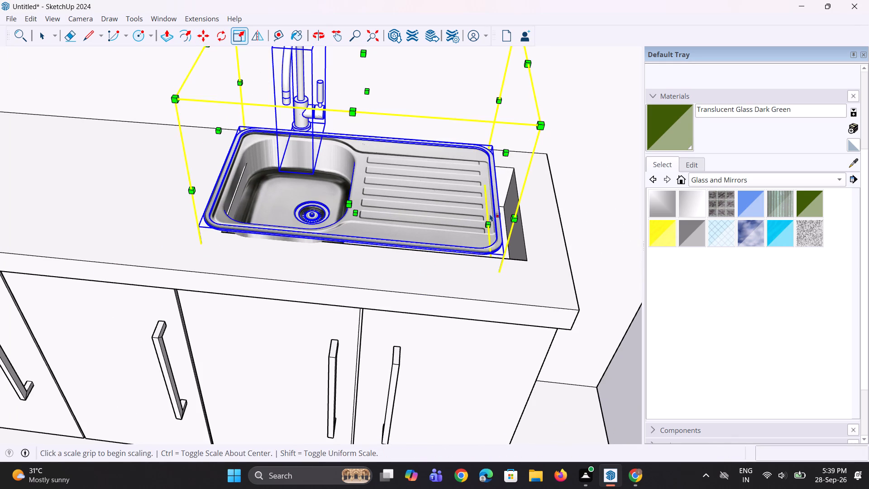
scroll(490, 210, "up", 2)
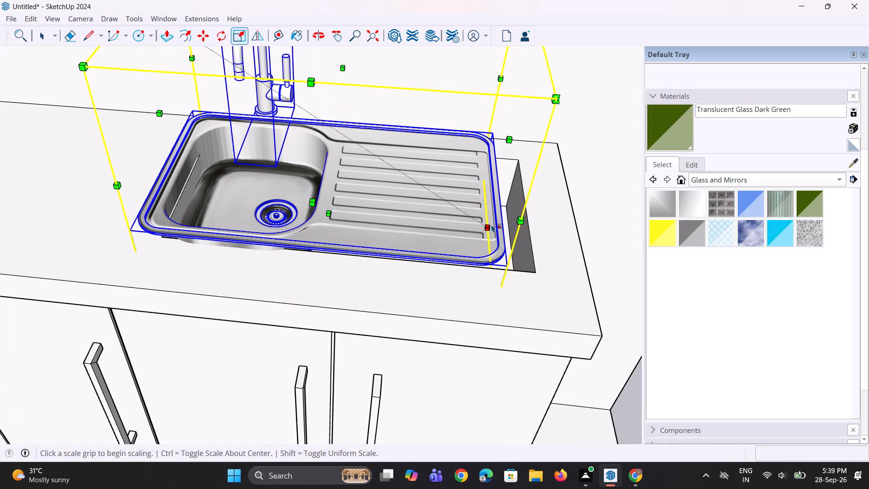
left_click(492, 225)
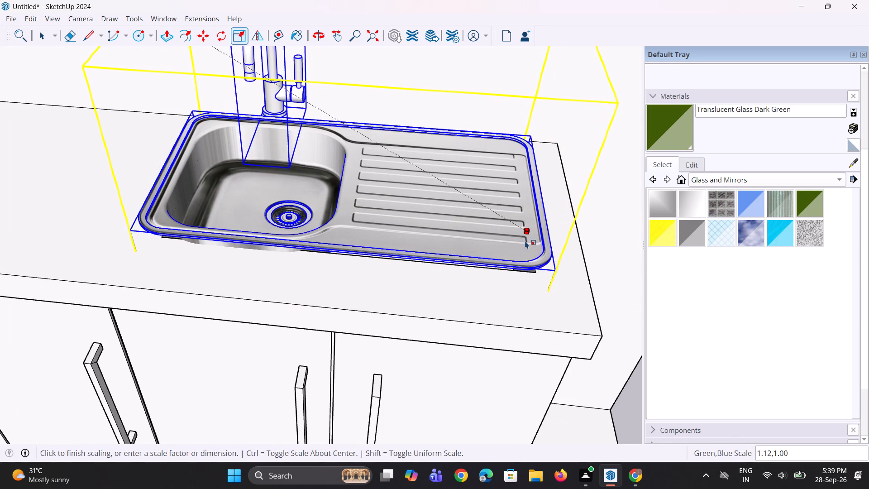
left_click(525, 241)
scroll(530, 274, "up", 1)
middle_click_drag(531, 274, 510, 227)
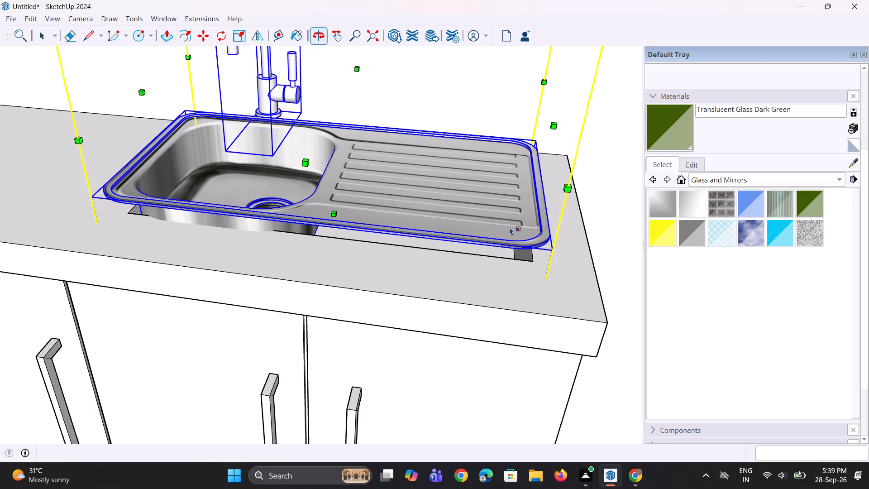
Move the sink and tap slightly toward the countertop's front edge by the drainboard-end lower corner so the rim covers the opening.
key("space")
key("m")
left_click(551, 256)
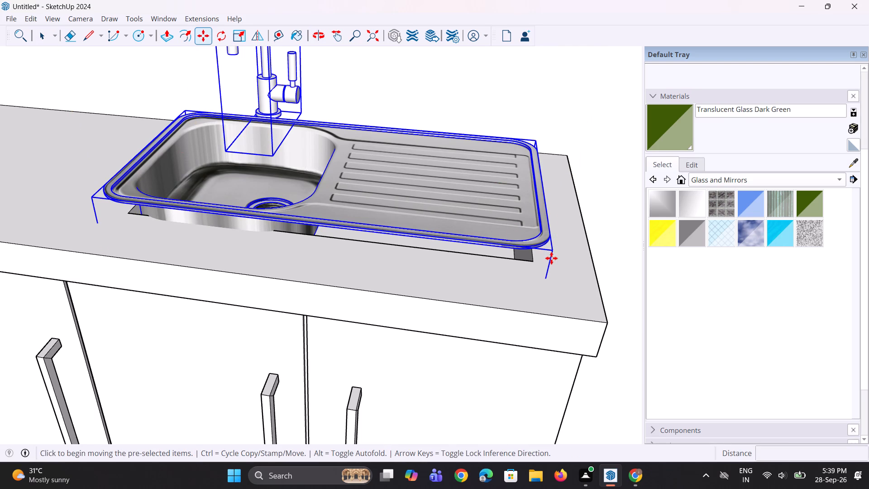
left_click(548, 267)
scroll(459, 287, "down", 4)
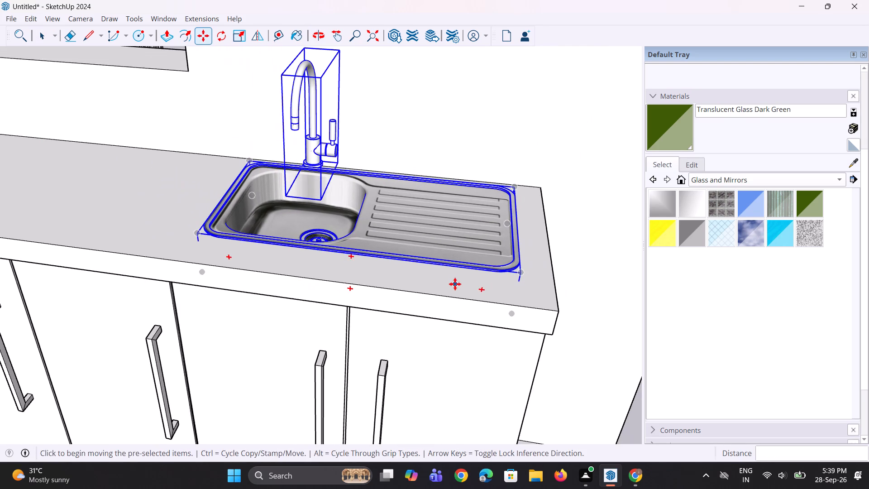
key("space")
key("space")
key("space")
scroll(304, 285, "down", 9)
left_click(511, 270)
Check the fitted sink and tap against the countertop and the rest of the kitchen from several angles.
middle_click_drag(329, 278, 328, 244)
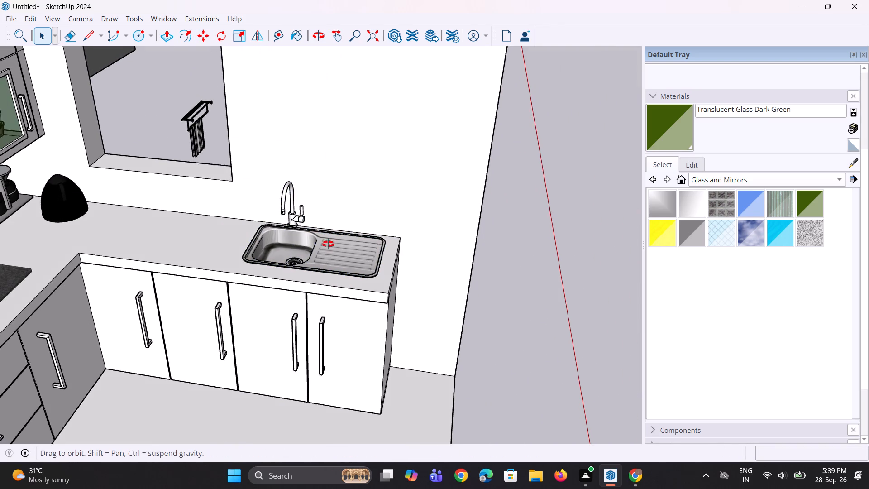
middle_click_drag(328, 244, 327, 297)
scroll(285, 302, "up", 2)
middle_click_drag(285, 313, 286, 317)
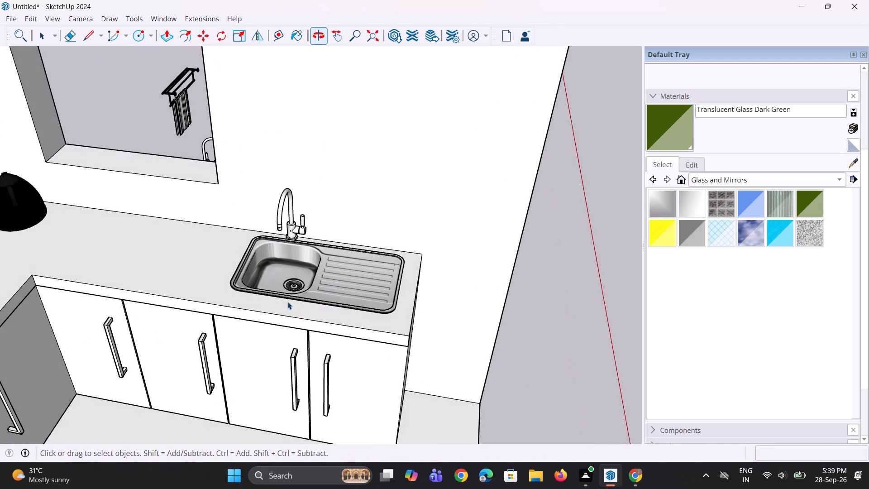
scroll(287, 301, "down", 9)
middle_click_drag(271, 303, 223, 291)
scroll(150, 266, "up", 3)
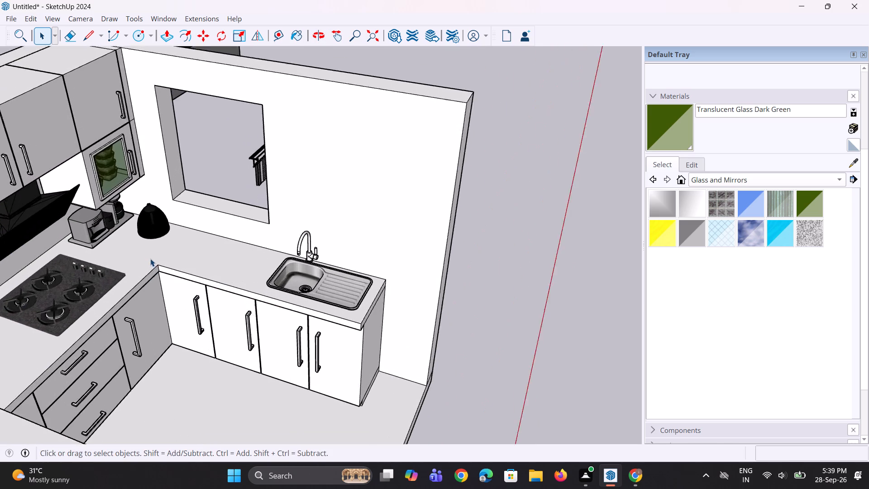
scroll(150, 259, "up", 1)
scroll(150, 259, "down", 3)
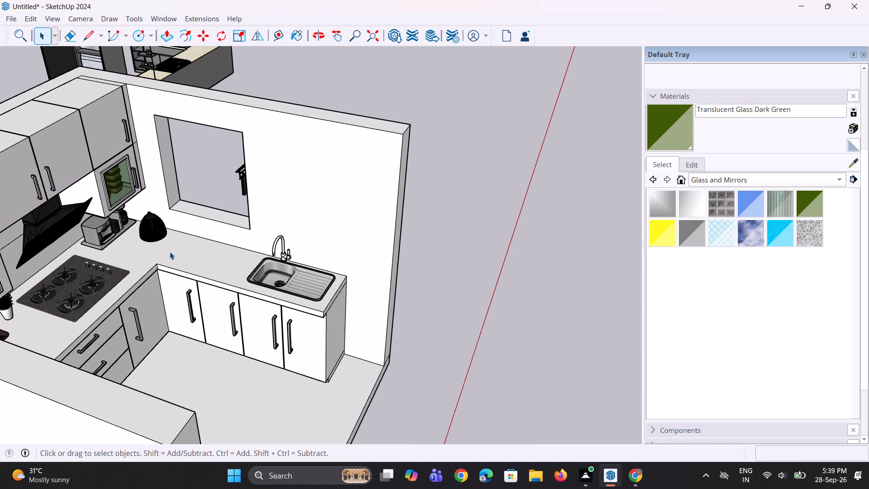
Import the Untitled (6) pendant lamp model from Downloads and place it outside the kitchen wall near the red axis.
left_click(14, 19)
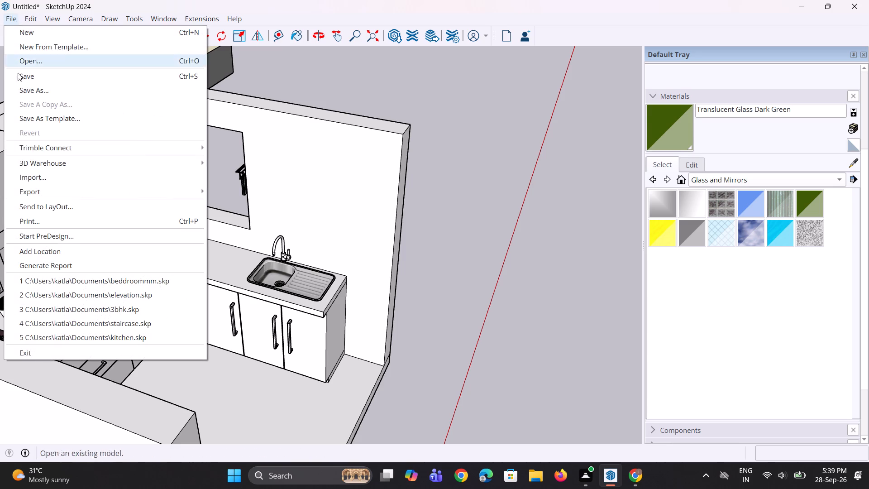
left_click(54, 174)
scroll(191, 177, "down", 1)
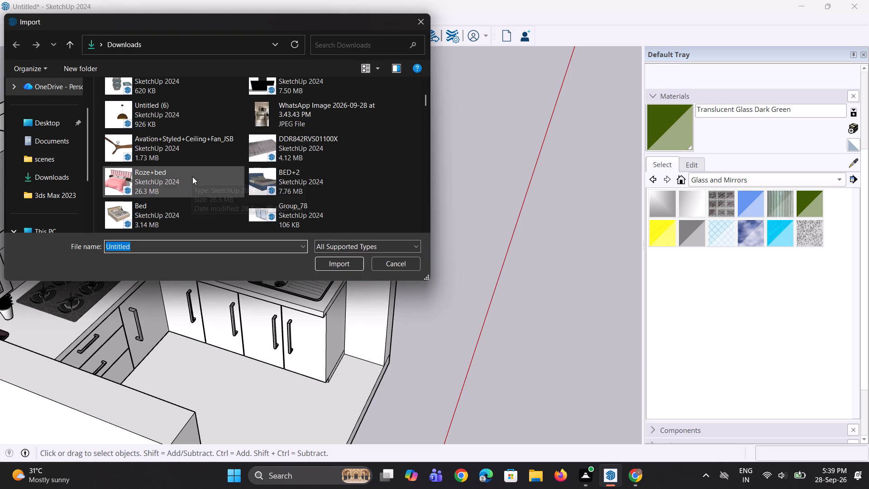
scroll(149, 155, "down", 3)
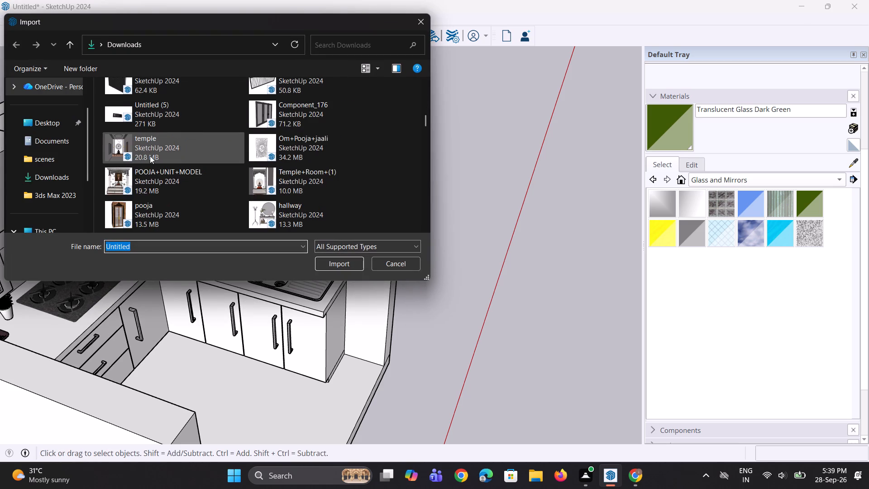
scroll(150, 156, "up", 3)
left_click(135, 102)
left_click(341, 263)
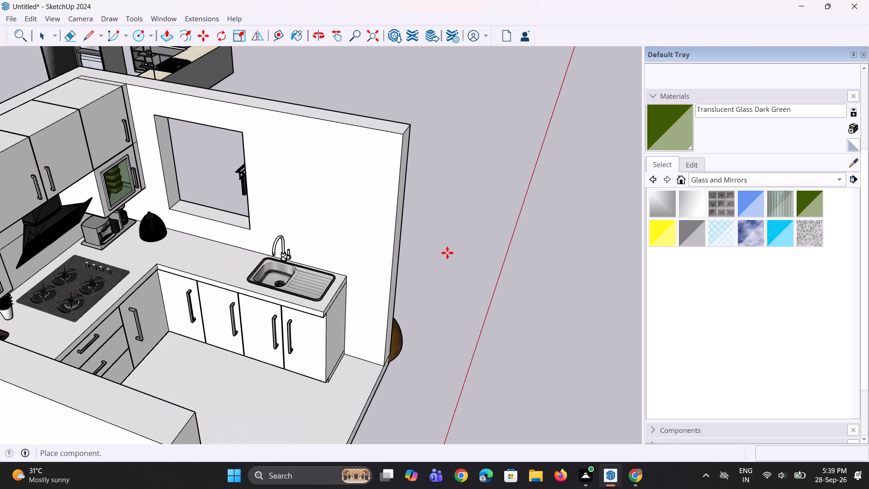
left_click(516, 227)
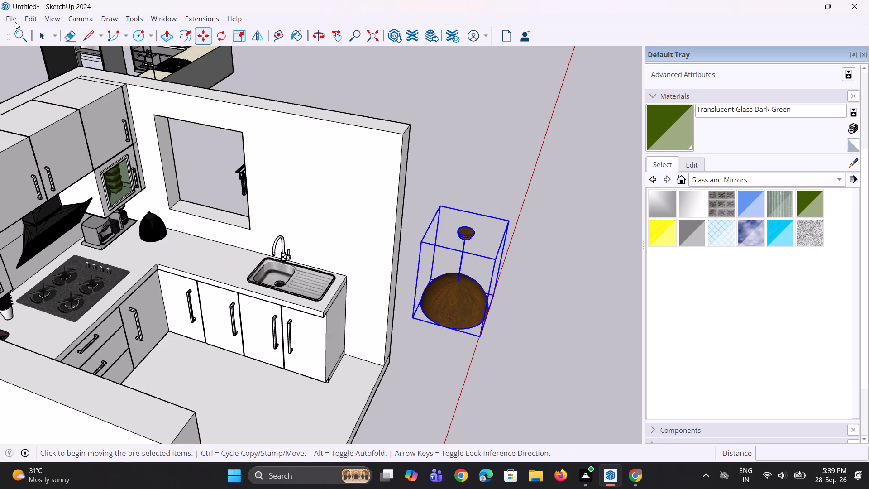
Import the French+glass+door+with+glass+lintels model from Downloads and place it upright against the wall beside the window opening.
left_click(15, 22)
left_click(56, 174)
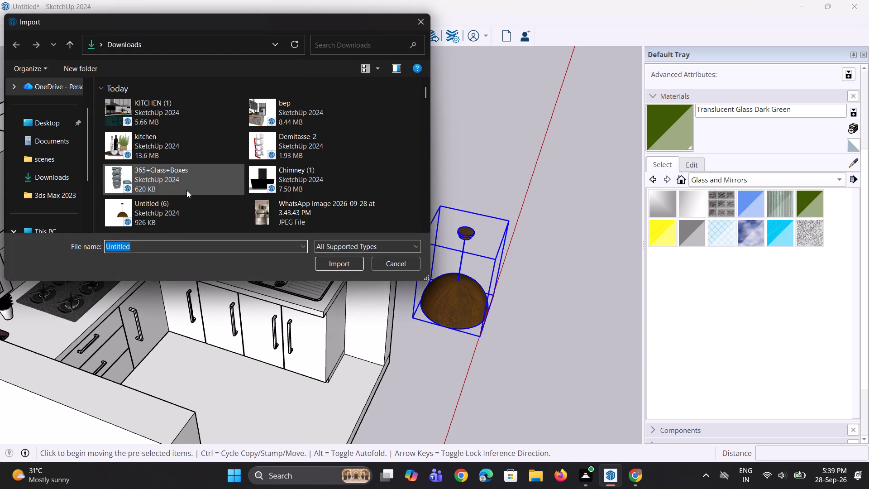
scroll(290, 176, "down", 2)
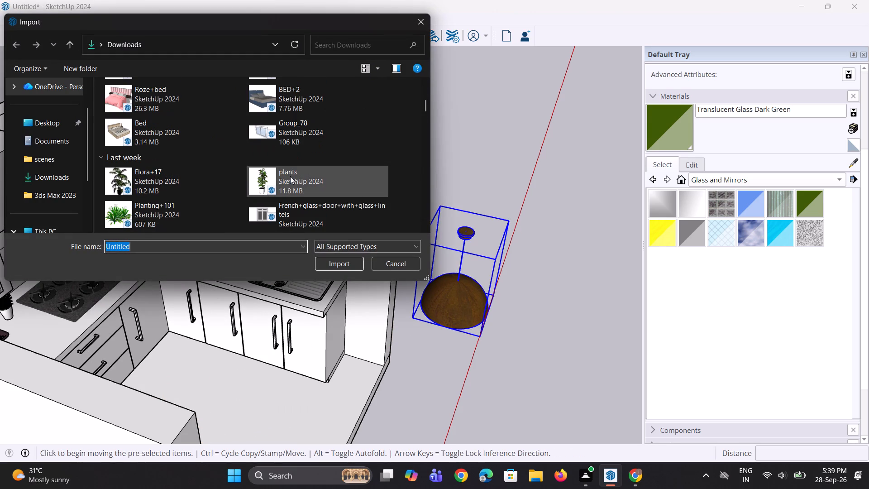
left_click(258, 205)
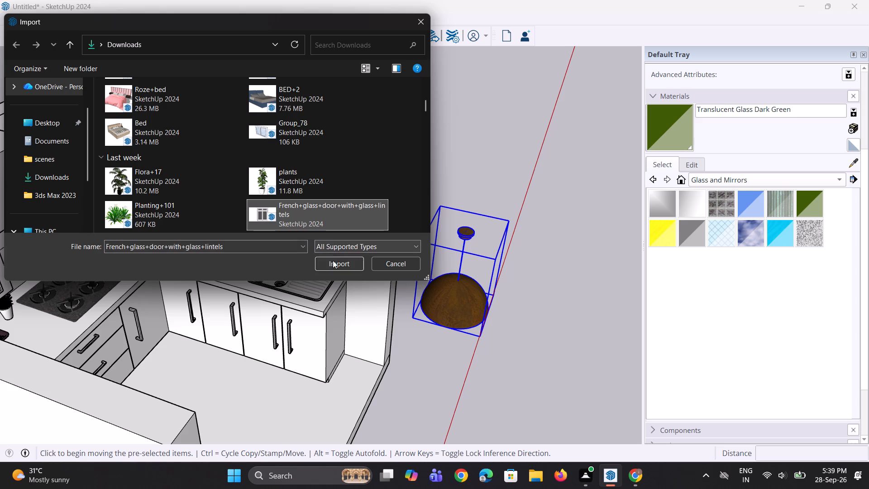
left_click(333, 261)
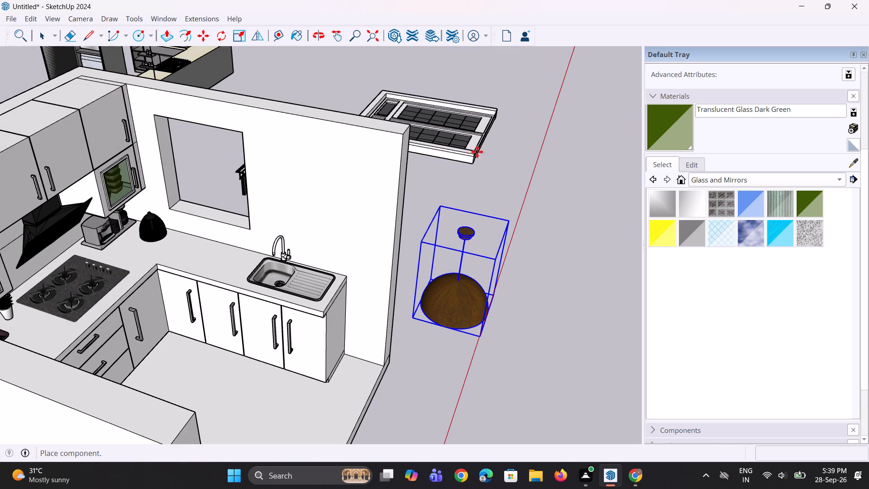
scroll(250, 344, "down", 4)
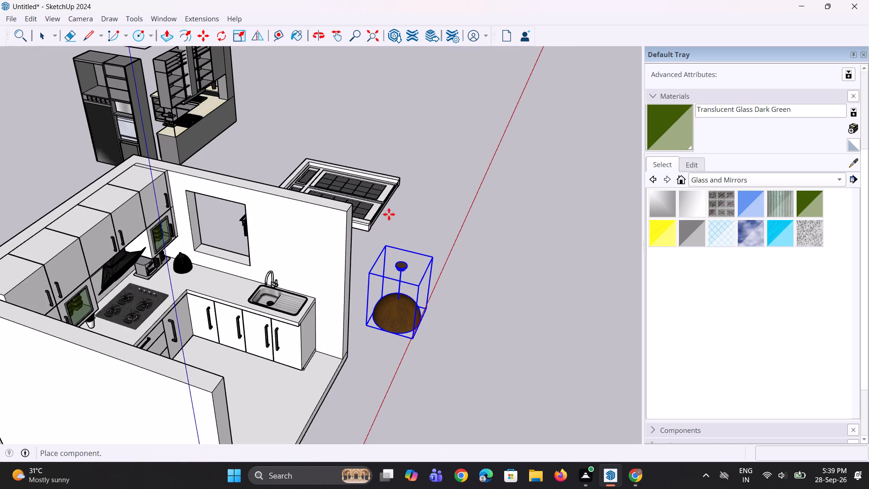
left_click(258, 251)
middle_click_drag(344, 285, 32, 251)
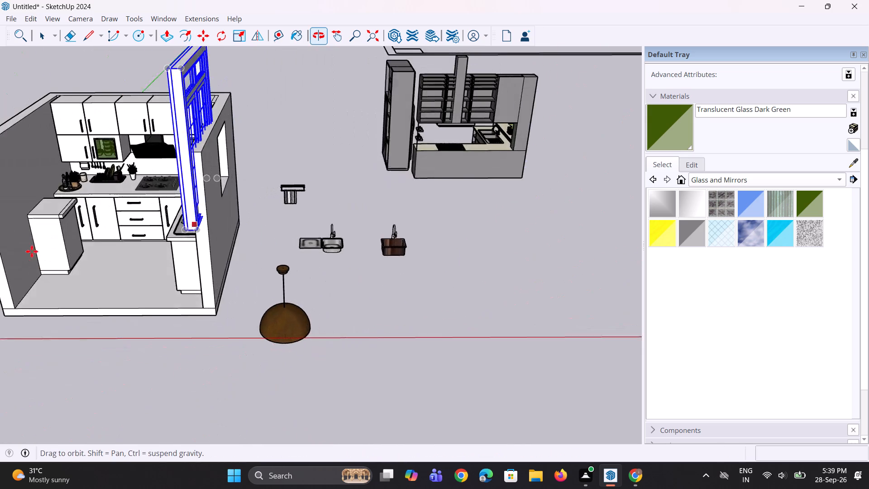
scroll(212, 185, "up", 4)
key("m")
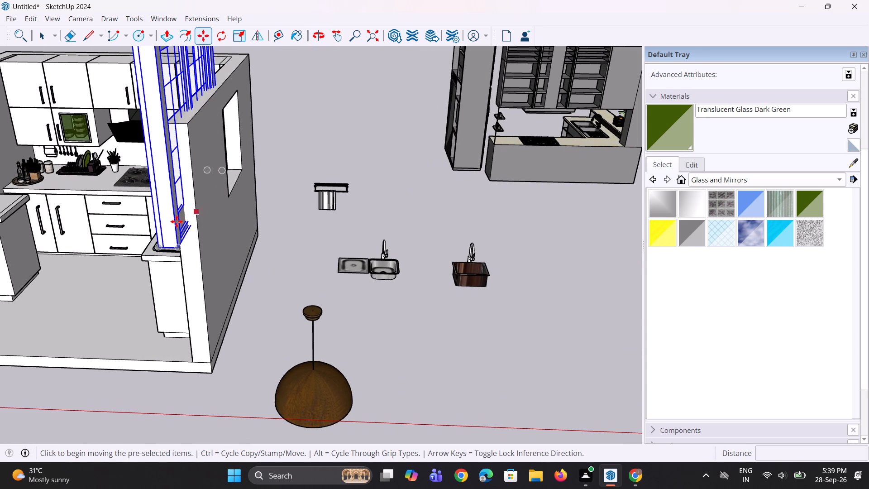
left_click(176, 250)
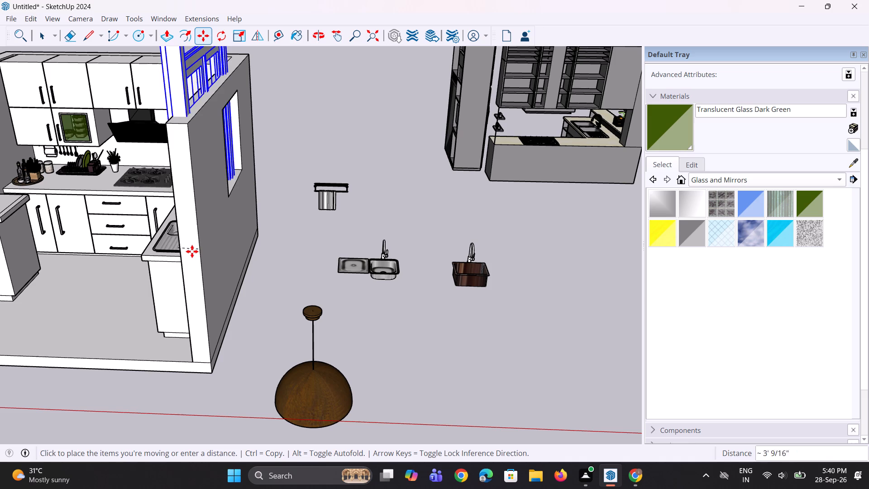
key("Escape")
Scale the glazed French door unit down uniformly to about 0.51 from its lower corner.
middle_click_drag(207, 276, 244, 278)
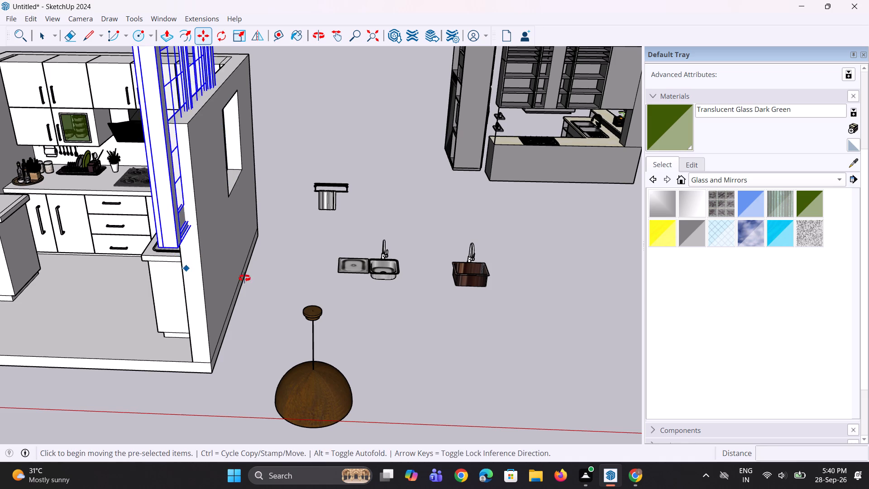
middle_click_drag(244, 278, 509, 289)
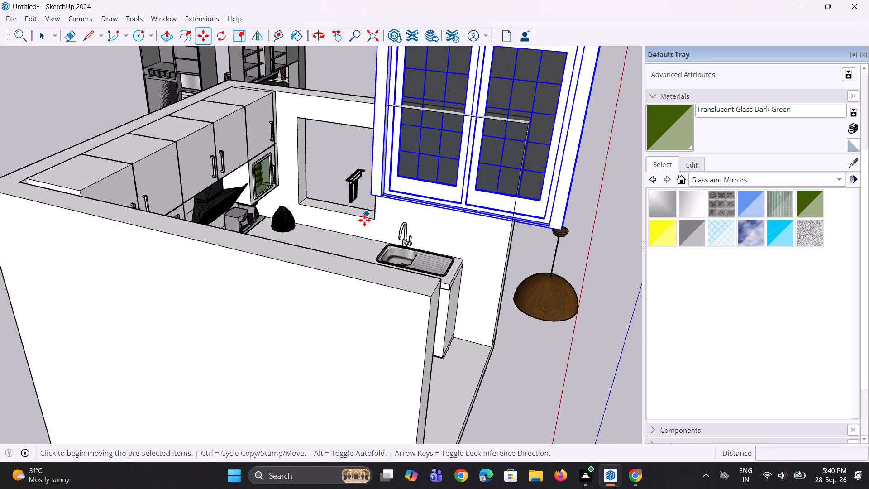
key("s")
scroll(337, 281, "down", 4)
left_click(358, 214)
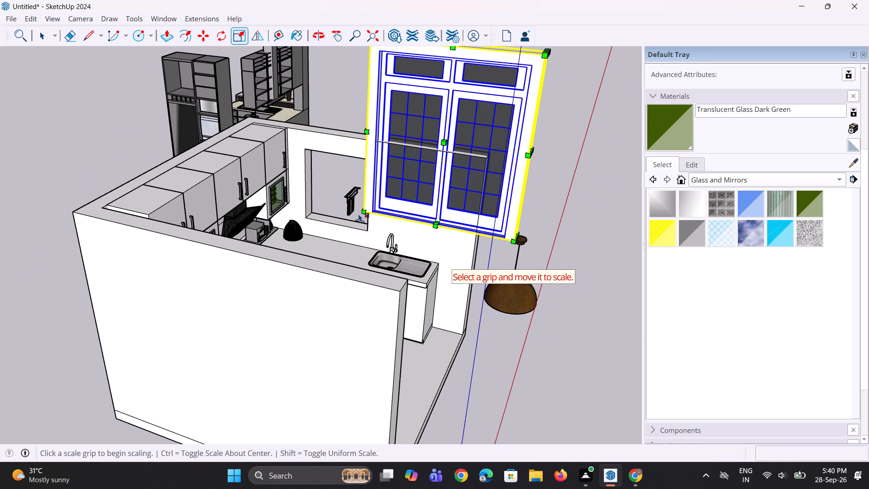
left_click(367, 214)
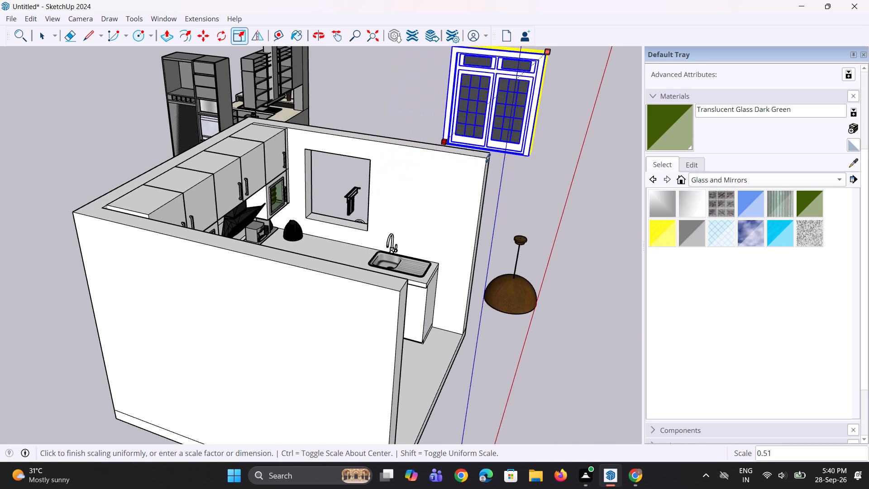
left_click(486, 160)
Move the scaled glazed unit by its lower corner to the matching lower corner of the wall's window opening.
middle_click_drag(451, 196, 477, 240)
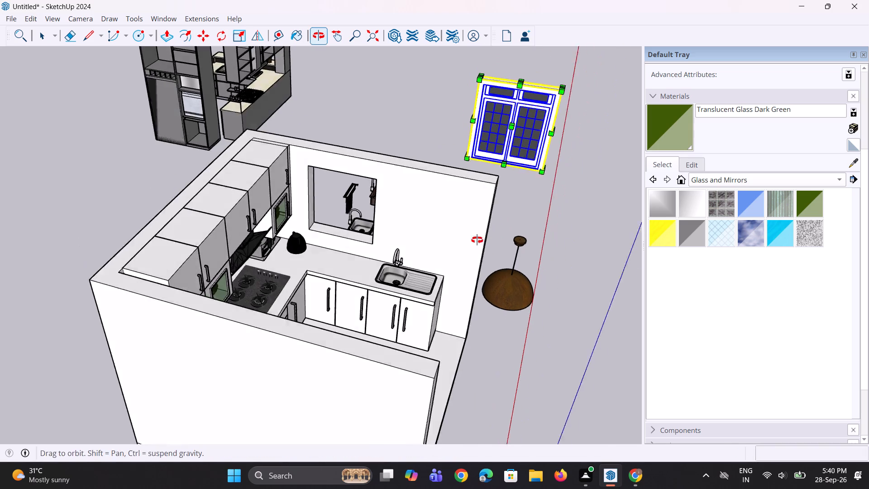
middle_click_drag(477, 240, 498, 244)
key("m")
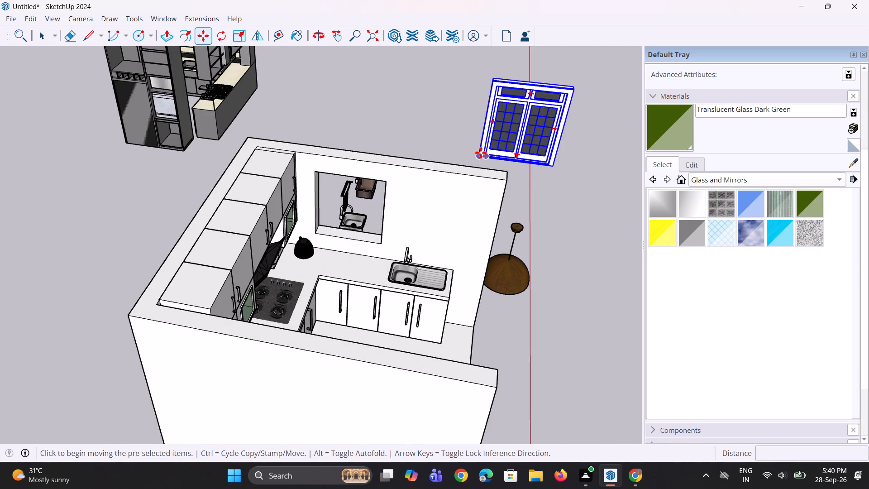
left_click(481, 153)
scroll(307, 240, "up", 8)
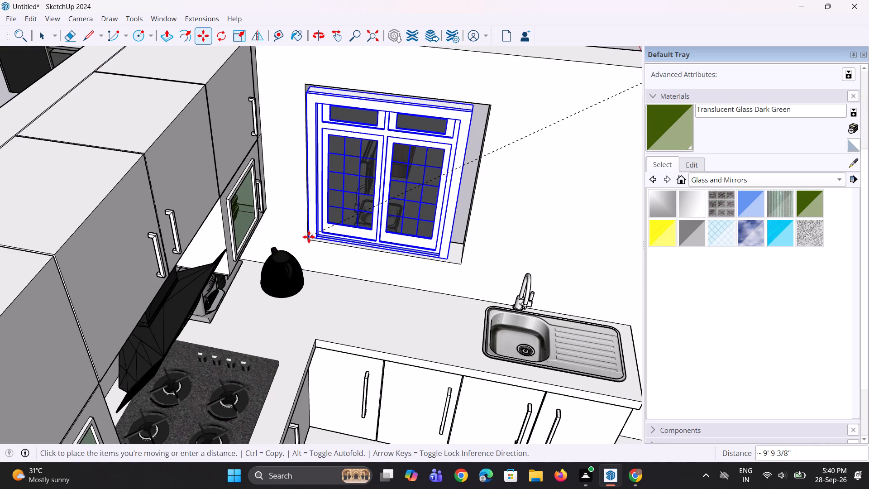
left_click(309, 238)
Stretch the glazed unit widthwise to 1.10 on the red axis so it spans the full width of the window opening.
middle_click_drag(404, 204, 412, 165)
scroll(392, 240, "down", 4)
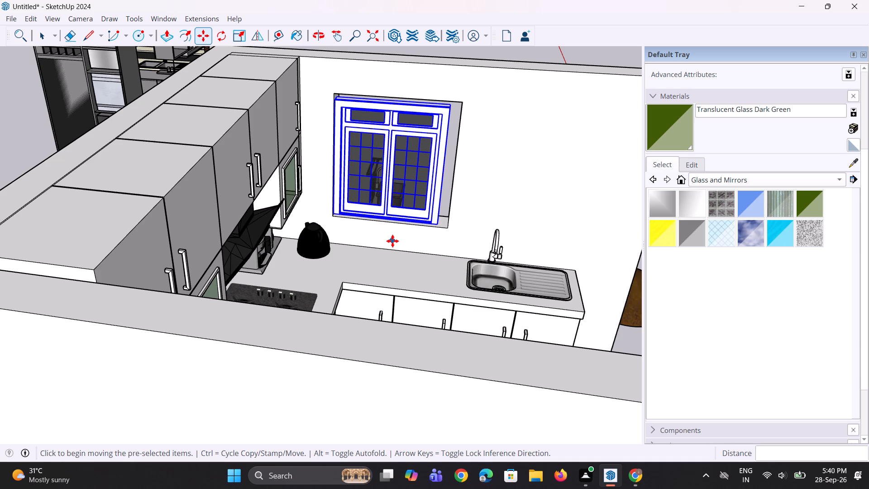
middle_click_drag(381, 243, 382, 225)
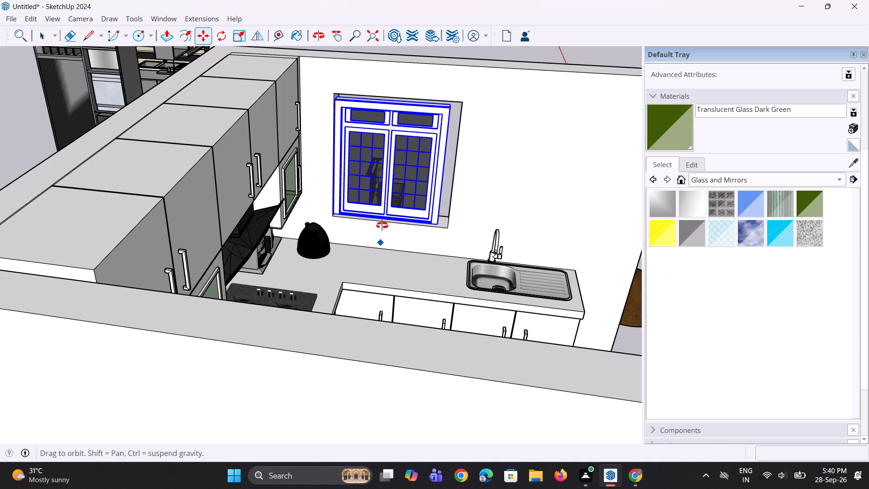
middle_click_drag(382, 225, 348, 259)
scroll(375, 172, "up", 5)
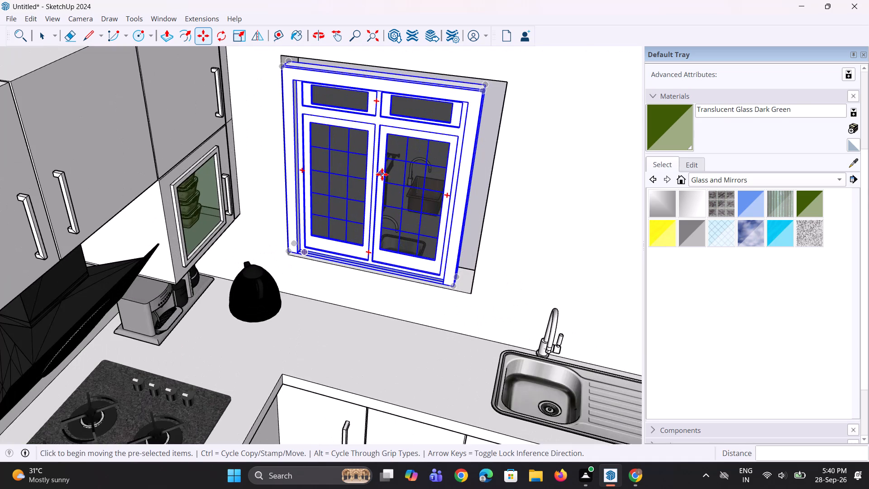
key("s")
scroll(468, 179, "up", 5)
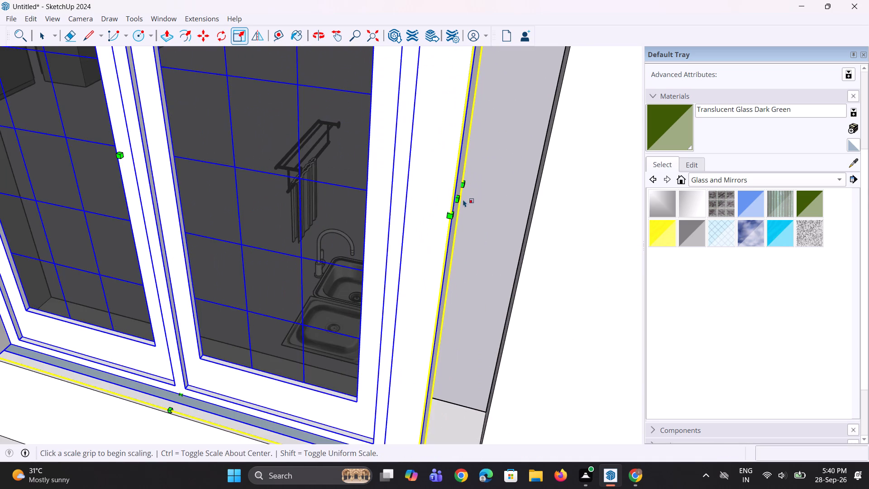
left_click(460, 198)
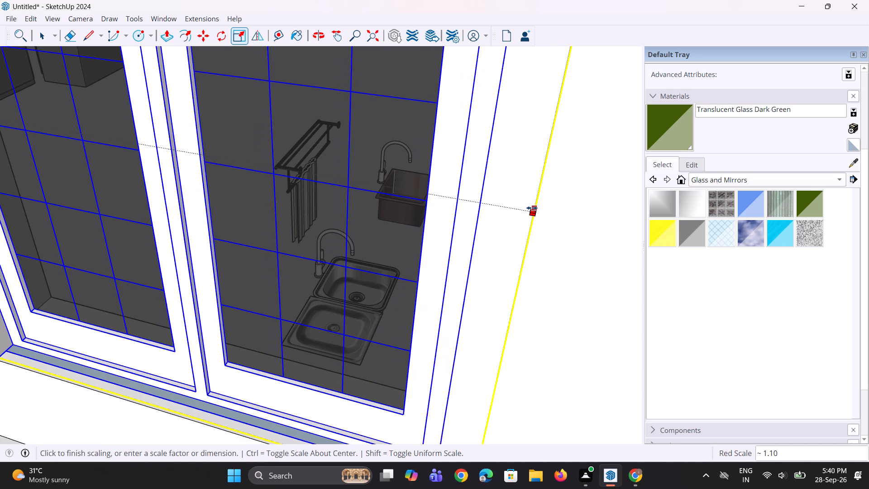
left_click(529, 206)
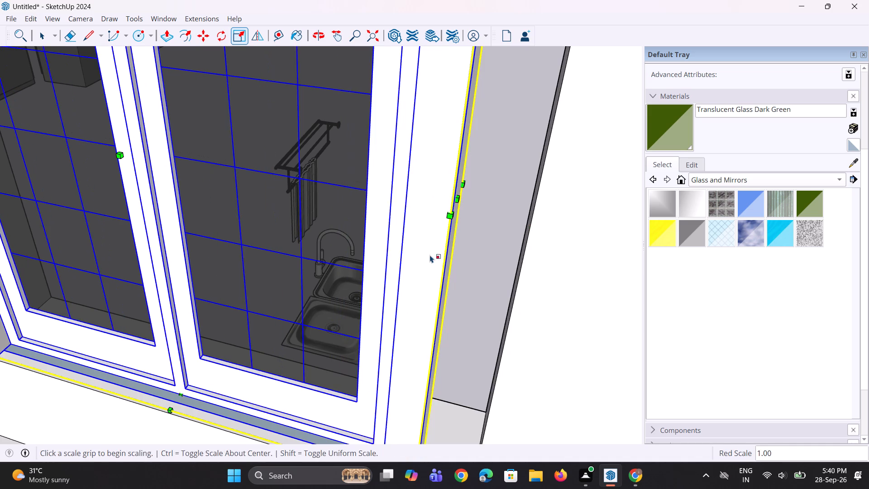
middle_click(431, 255)
left_click(463, 197)
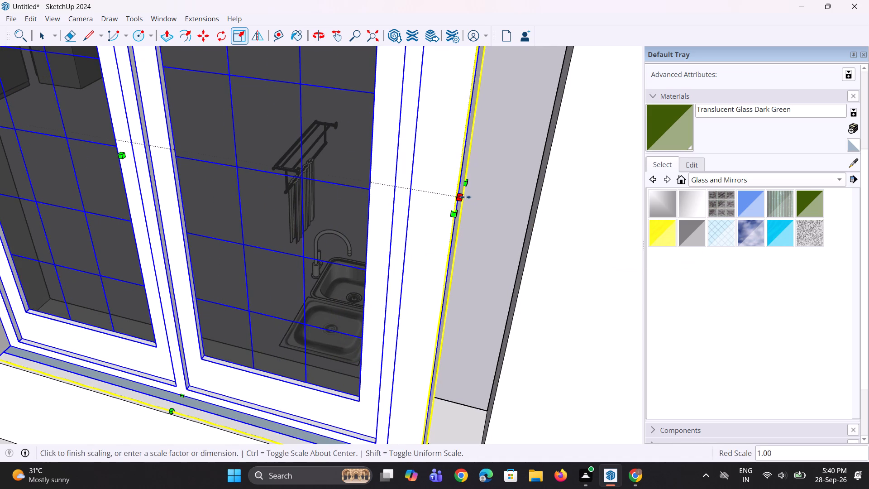
left_click(533, 213)
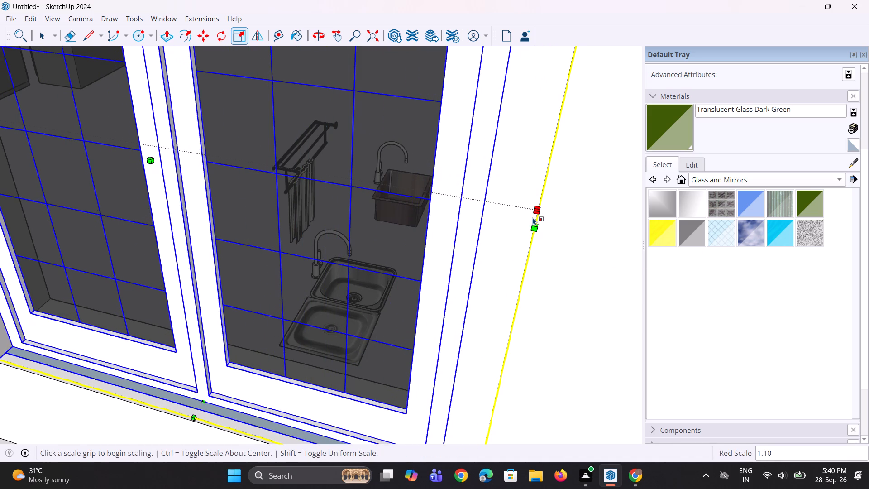
scroll(501, 268, "down", 9)
middle_click_drag(461, 273, 470, 260)
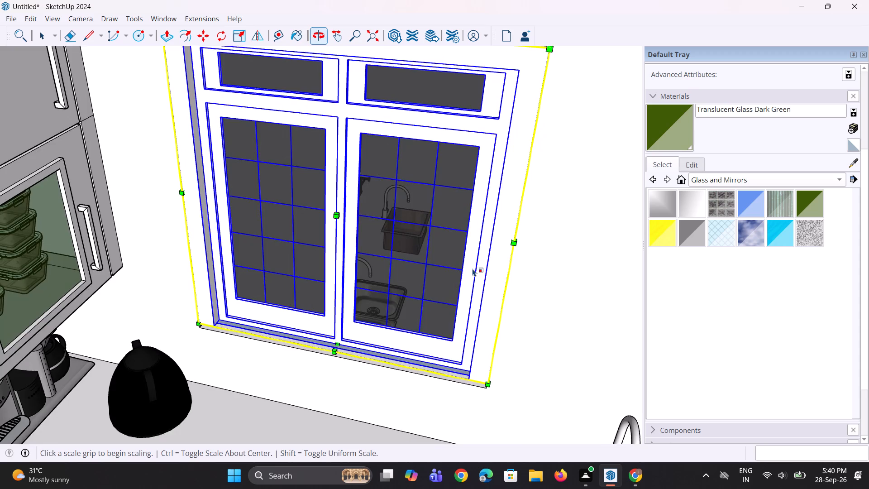
Stretch the glazed unit heightwise to about 1.04 on the green axis so it reaches the top of the window opening.
scroll(473, 269, "down", 4)
middle_click_drag(475, 265, 469, 229)
scroll(342, 105, "up", 3)
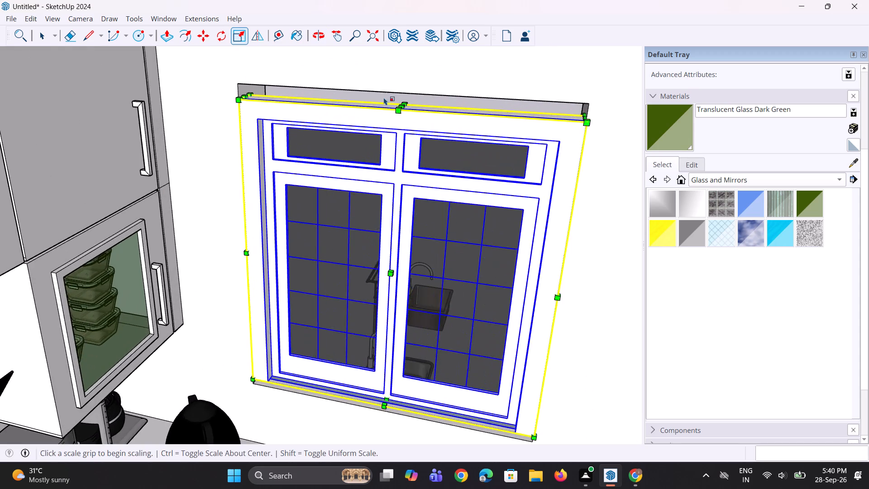
scroll(387, 101, "up", 4)
scroll(407, 107, "down", 7)
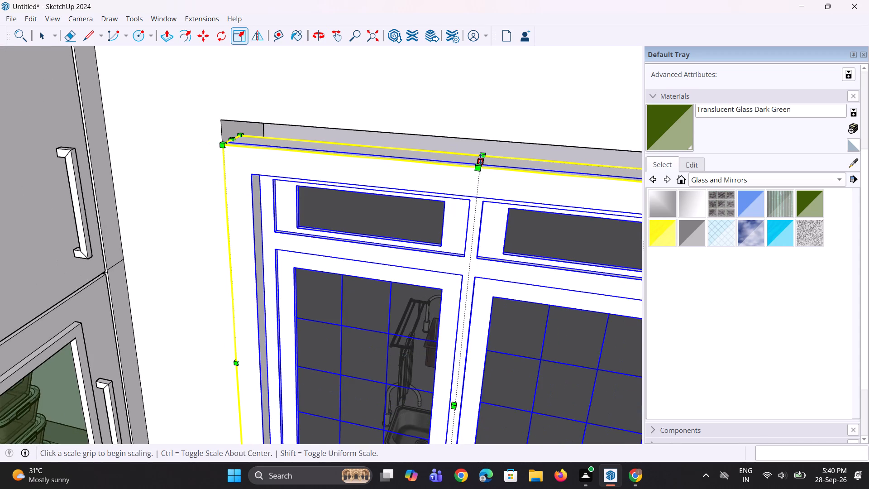
left_click(480, 159)
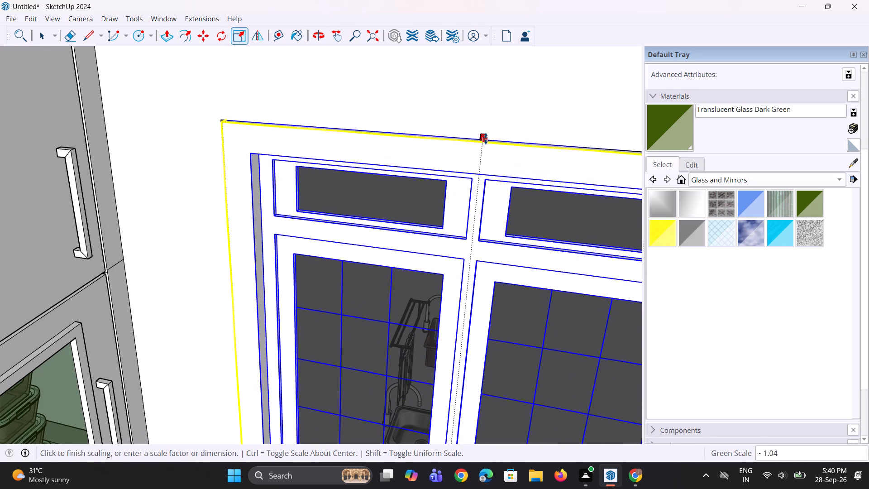
left_click(486, 139)
scroll(429, 252, "down", 8)
key("space")
key("space")
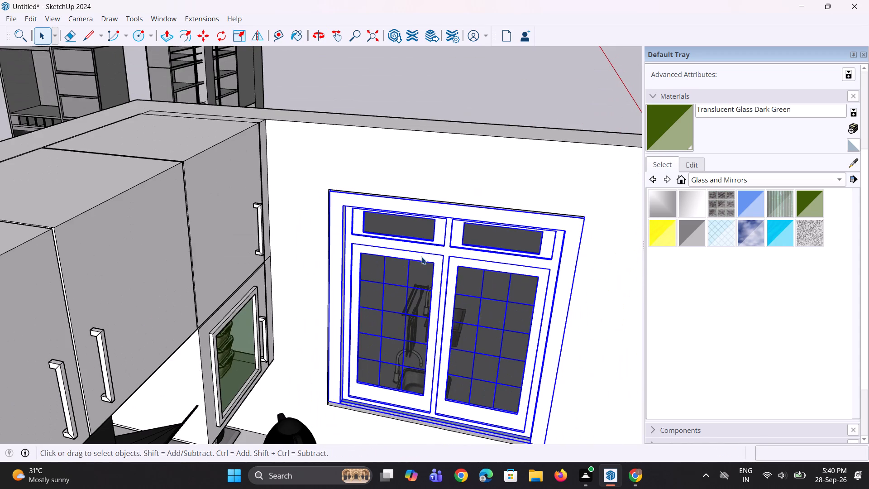
Open the glazed unit's component for editing and paint the grid panes of both door leaves with Translucent Glass Blue.
right_click(421, 257)
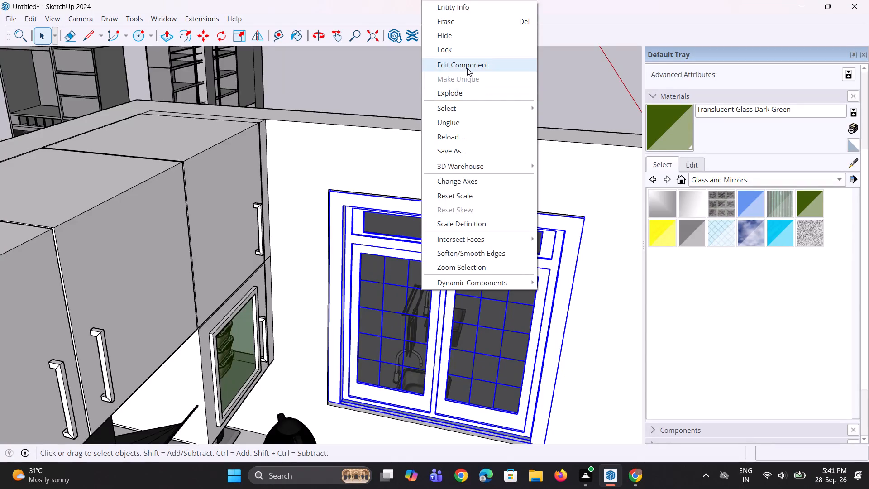
left_click(467, 68)
scroll(482, 322, "up", 2)
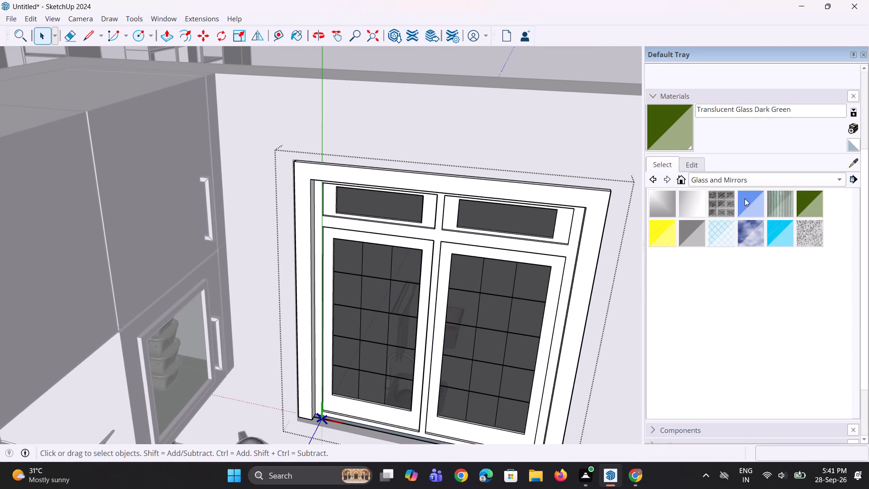
left_click(754, 202)
left_click(509, 346)
left_click(498, 322)
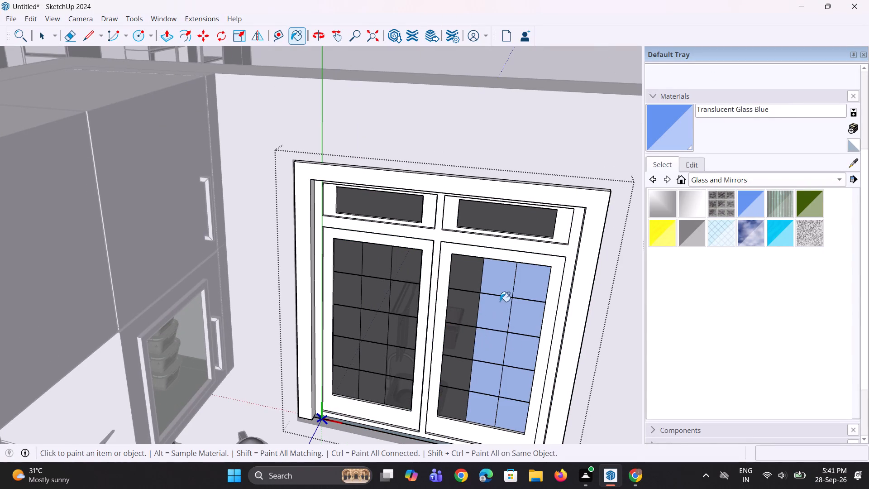
left_click(501, 287)
left_click(468, 285)
left_click(412, 278)
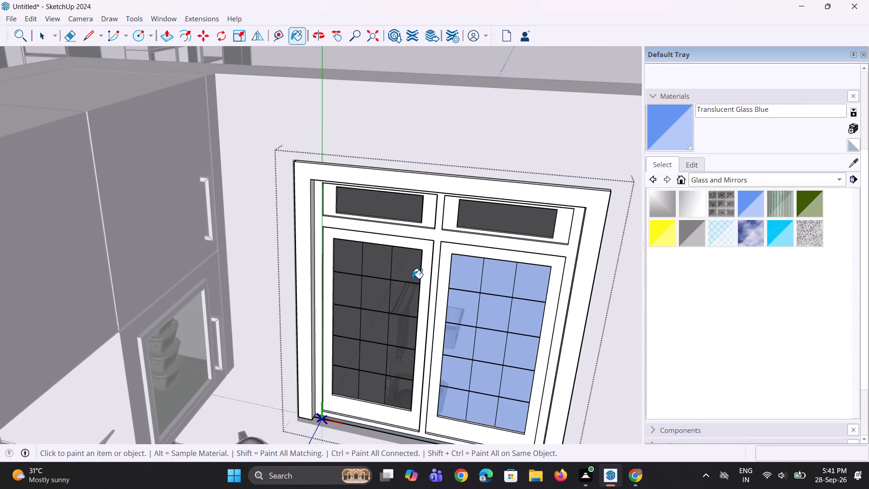
left_click(404, 311)
left_click(386, 333)
left_click(351, 299)
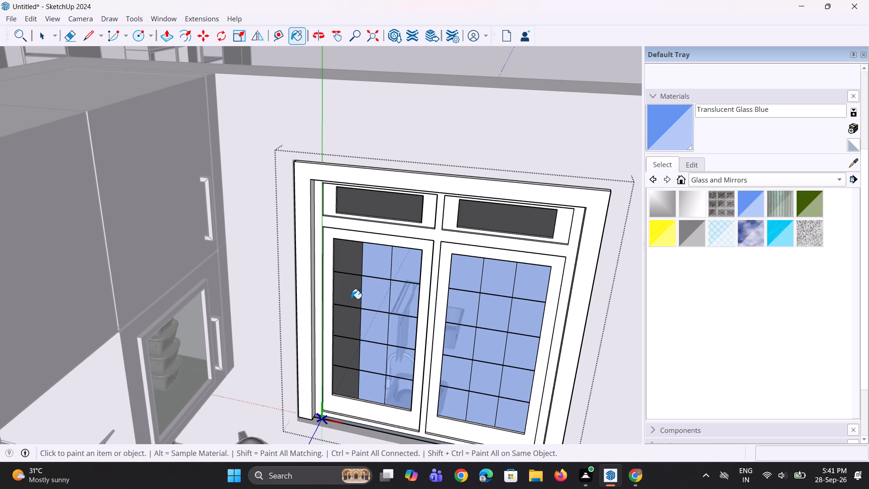
Paint the two upper lintel panes with Translucent Glass Blue and close the component.
left_click(388, 210)
left_click(481, 221)
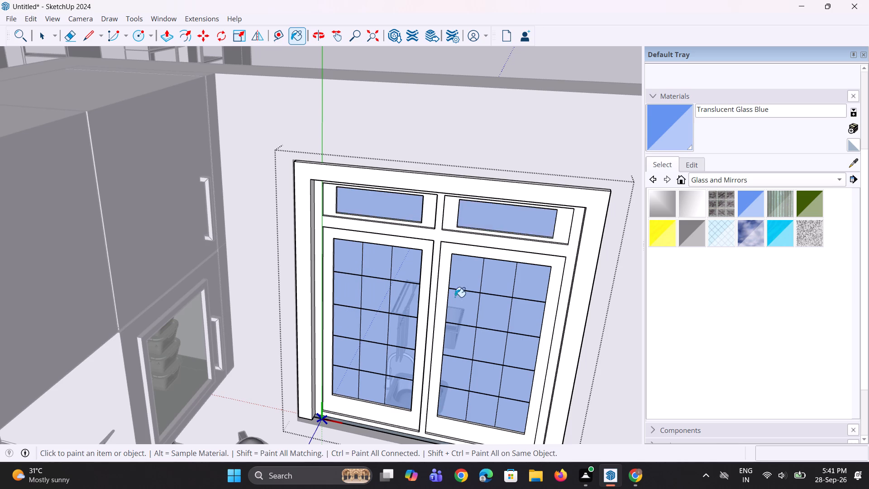
scroll(383, 339, "down", 5)
key("space")
key("space")
left_click(506, 134)
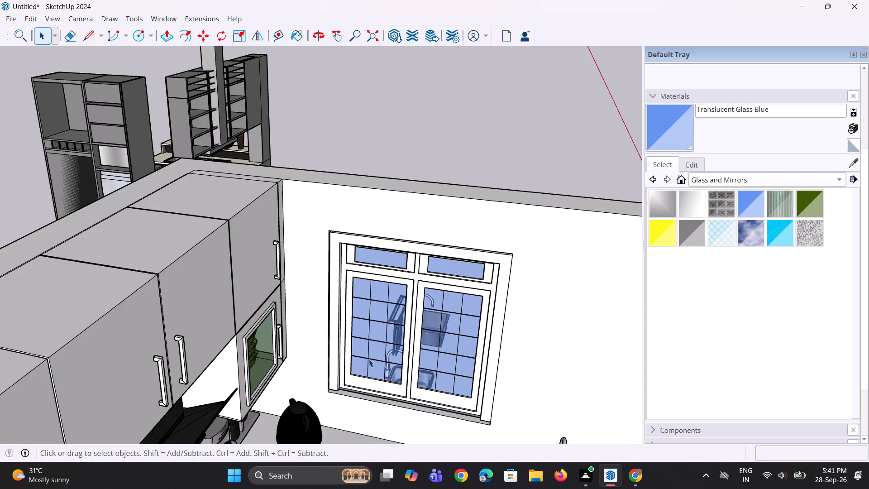
Delete the separate kitchen run of base and wall cabinets outside the room, together with the loose items and plan lines around it.
scroll(362, 362, "down", 1)
middle_click_drag(361, 358, 356, 324)
scroll(357, 328, "down", 9)
middle_click_drag(385, 354, 330, 396)
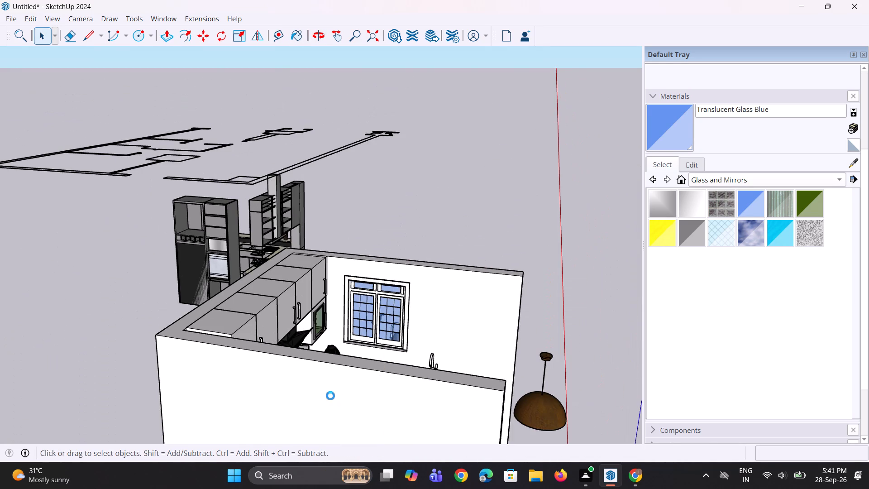
middle_click_drag(330, 396, 253, 394)
scroll(353, 316, "down", 3)
middle_click_drag(368, 323, 293, 338)
middle_click_drag(308, 316, 472, 345)
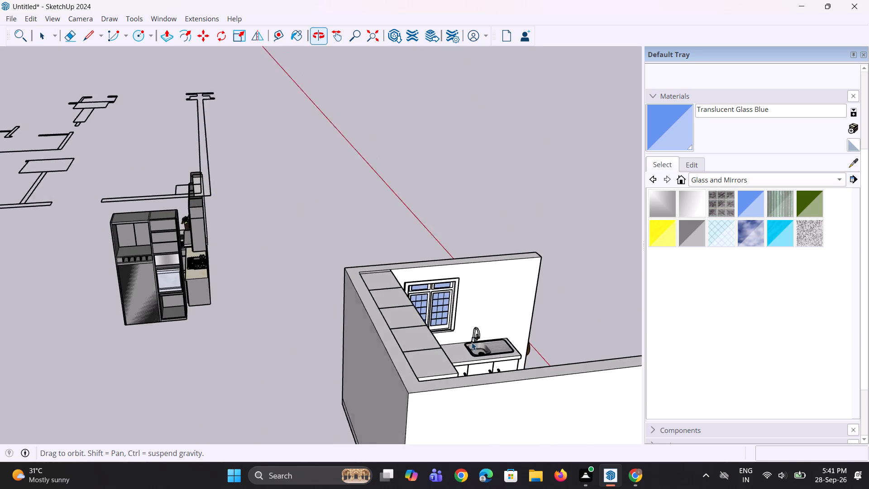
middle_click_drag(141, 291, 580, 262)
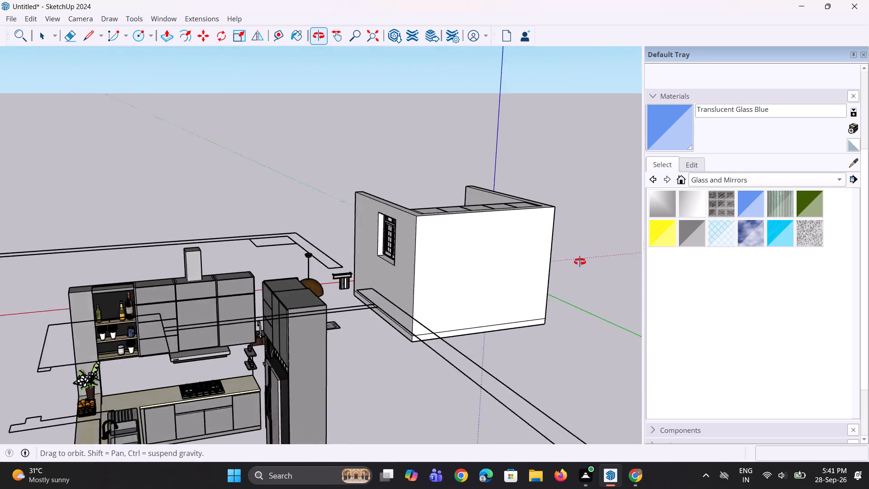
middle_click_drag(580, 262, 617, 264)
scroll(291, 268, "down", 7)
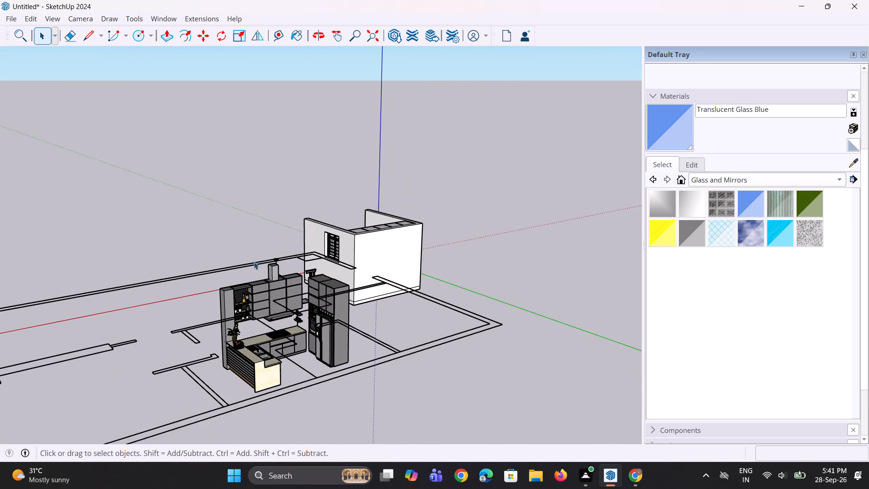
left_click_drag(136, 221, 320, 399)
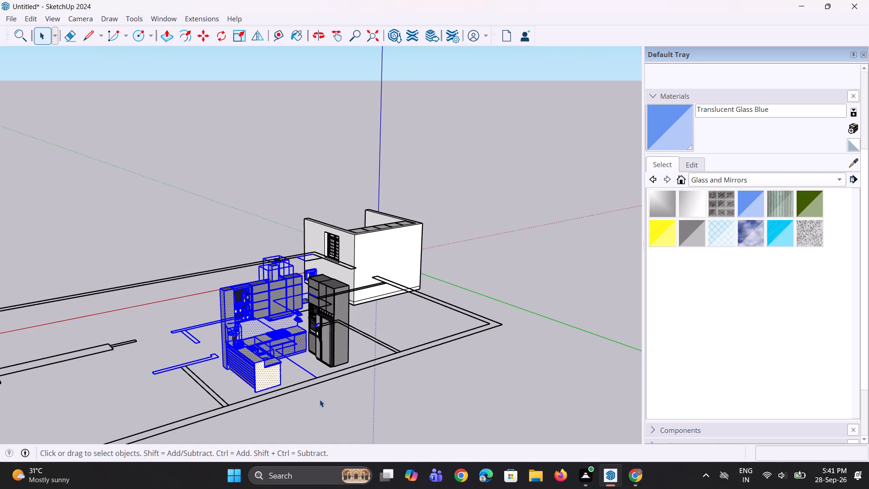
key("Delete")
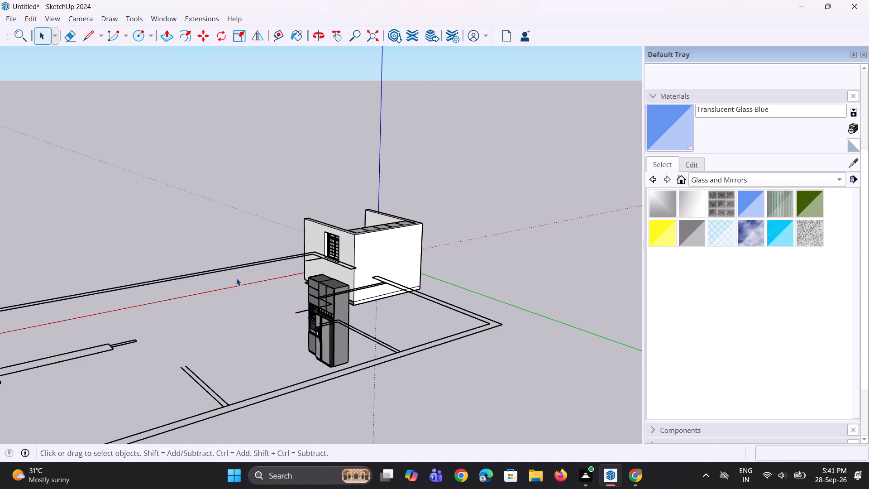
Delete one long edge of the floor plan's outer wall outline.
left_click(230, 267)
key("Delete")
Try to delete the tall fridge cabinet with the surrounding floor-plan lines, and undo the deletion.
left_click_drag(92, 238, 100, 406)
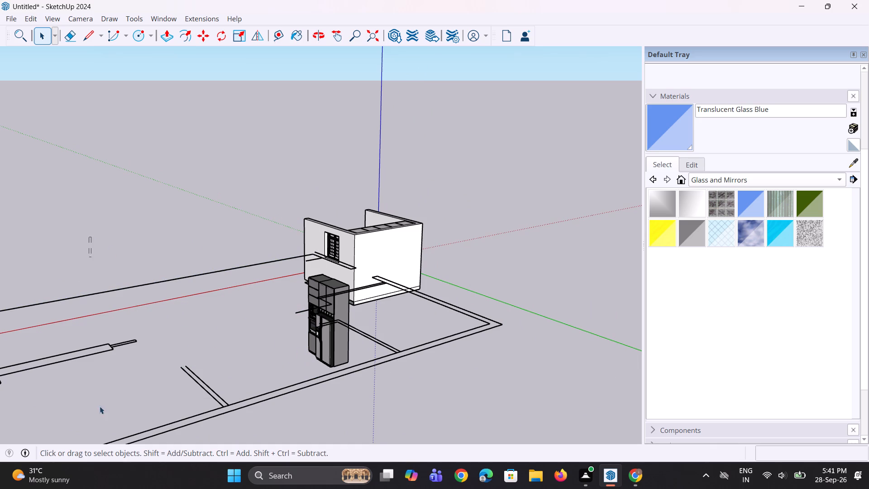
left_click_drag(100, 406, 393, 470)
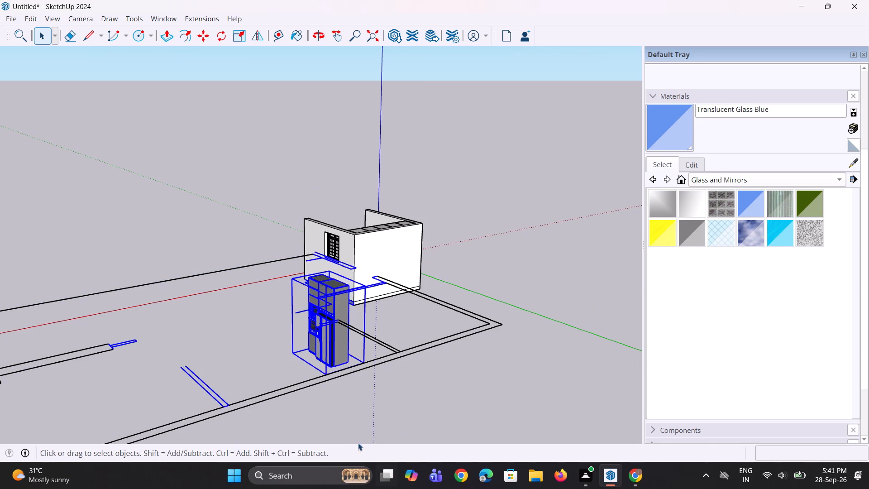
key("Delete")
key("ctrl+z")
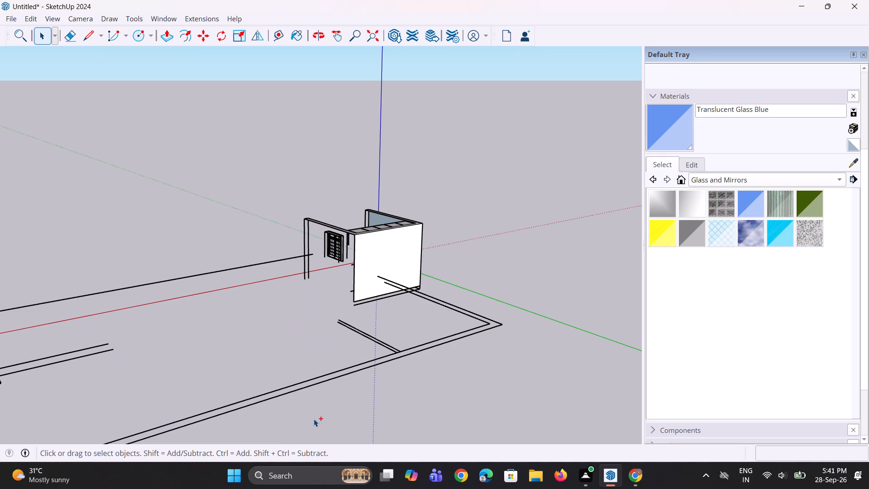
Delete the tall fridge cabinet and all remaining floor-plan linework outside the kitchen room.
middle_click_drag(239, 408, 626, 464)
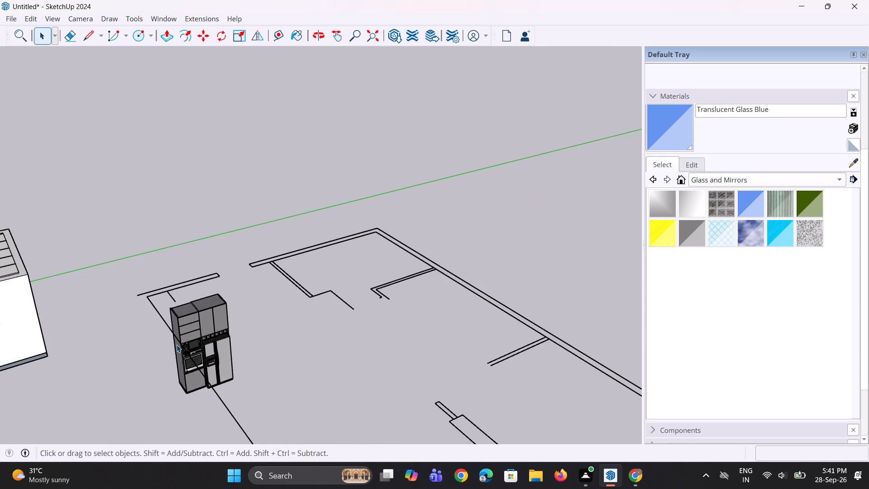
scroll(173, 342, "down", 4)
scroll(219, 293, "down", 7)
left_click_drag(174, 256, 416, 433)
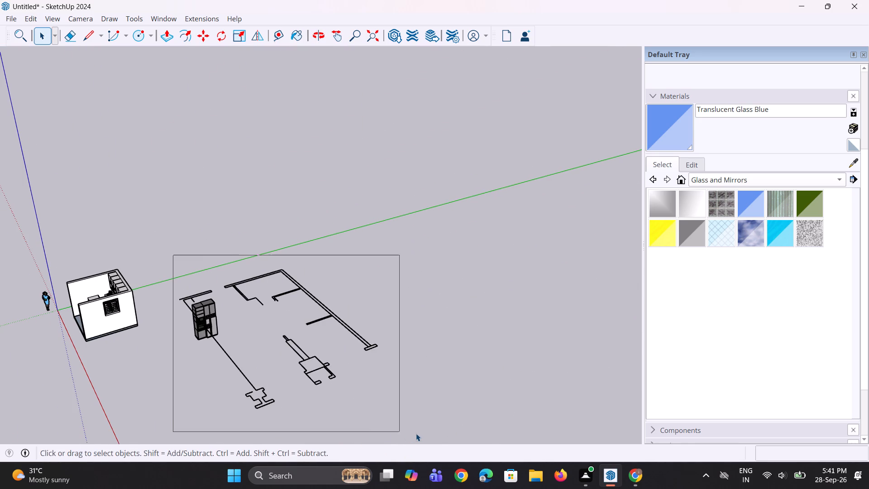
left_click_drag(416, 433, 423, 433)
key("Delete")
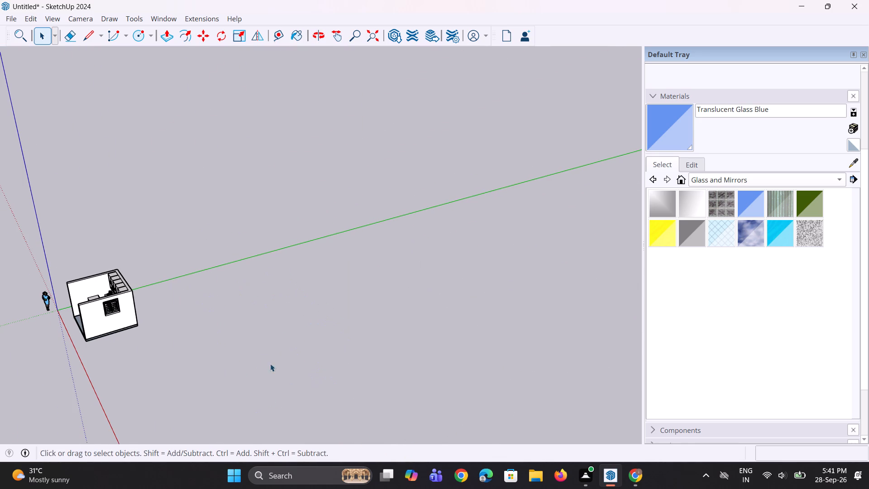
Return to the kitchen room and examine from inside how the glazed unit sits in the window opening.
scroll(263, 359, "down", 4)
middle_click_drag(9, 328, 242, 332)
scroll(239, 426, "up", 9)
middle_click_drag(167, 428, 171, 392)
scroll(171, 405, "up", 1)
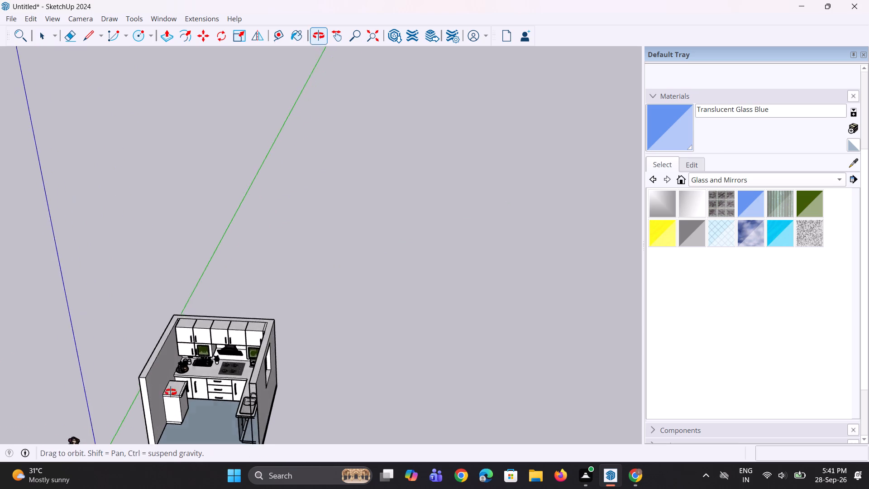
middle_click_drag(171, 392, 178, 339)
scroll(178, 340, "up", 8)
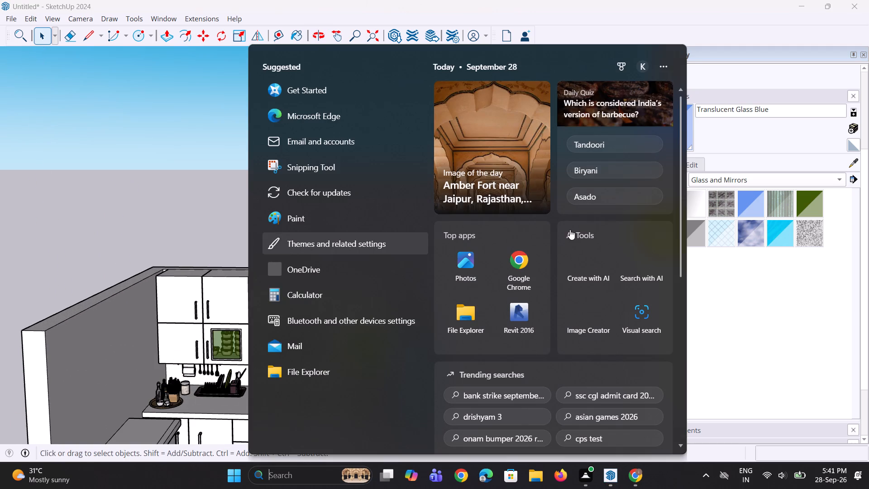
left_click(698, 313)
scroll(368, 305, "down", 3)
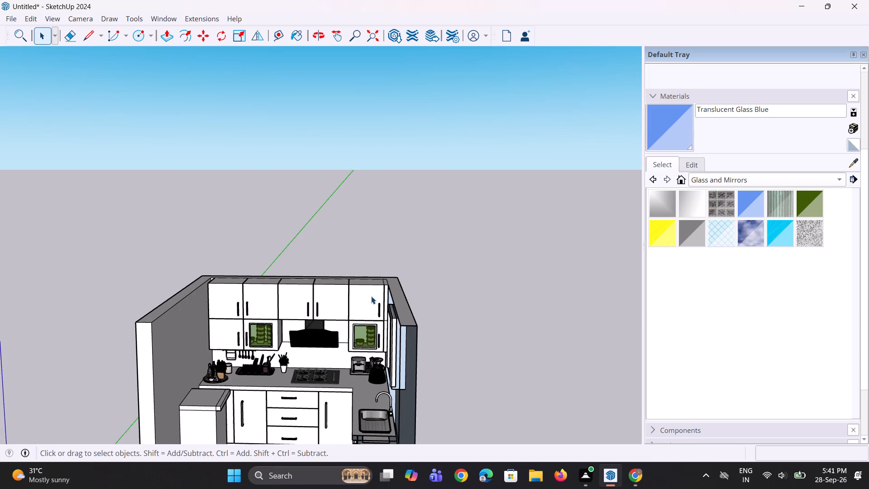
scroll(323, 406, "up", 7)
middle_click_drag(519, 347, 672, 356)
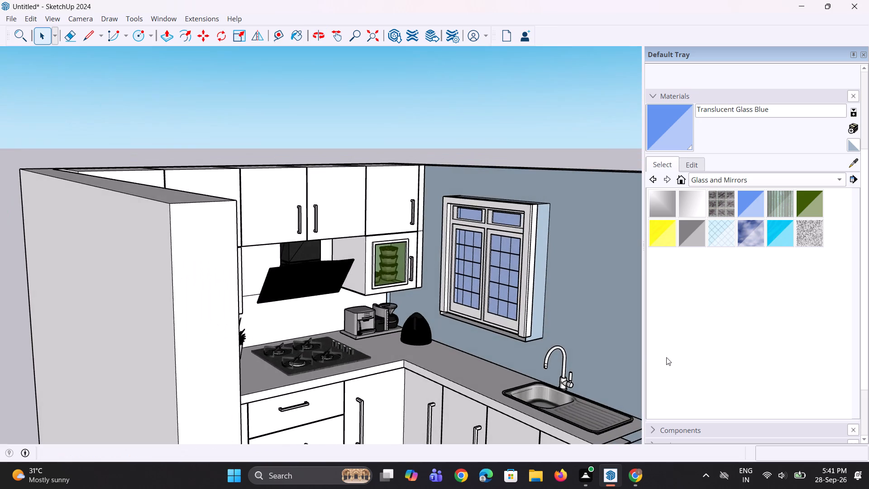
middle_click_drag(621, 344, 473, 367)
scroll(530, 330, "up", 2)
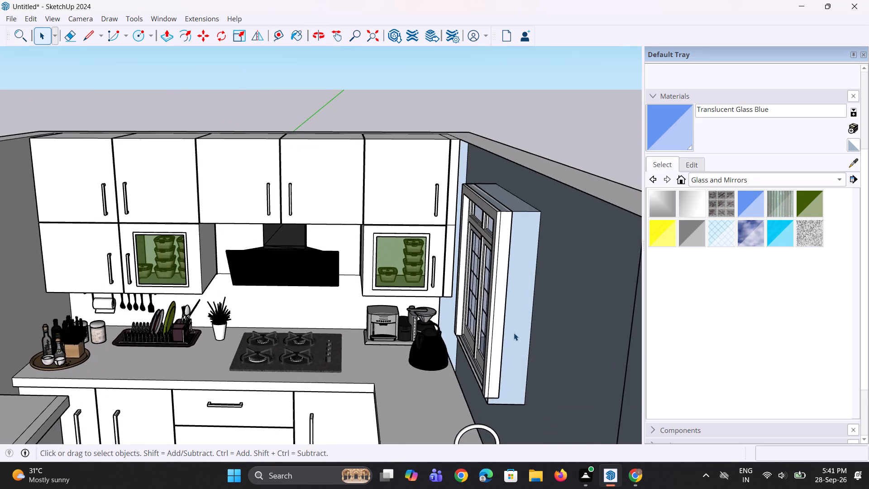
scroll(514, 333, "up", 2)
middle_click_drag(514, 333, 659, 348)
scroll(533, 338, "down", 4)
middle_click_drag(552, 335, 552, 335)
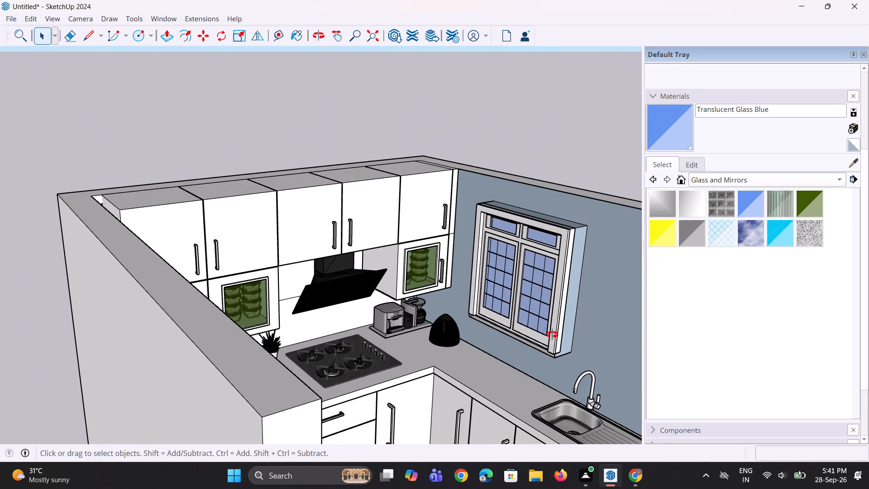
middle_click_drag(552, 335, 468, 380)
Move the glazed unit by its lower corner out of the window opening, about 5' 1 13/16" along the wall beside the sink.
left_click(552, 307)
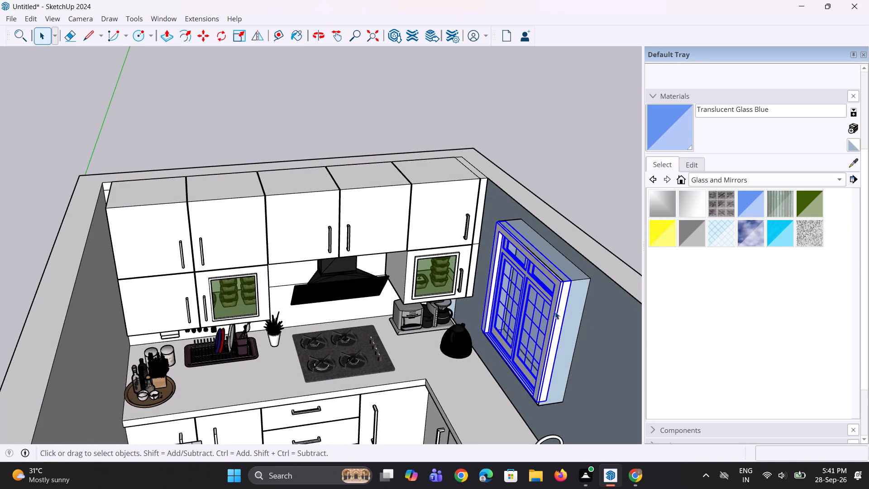
scroll(563, 321, "up", 5)
key("m")
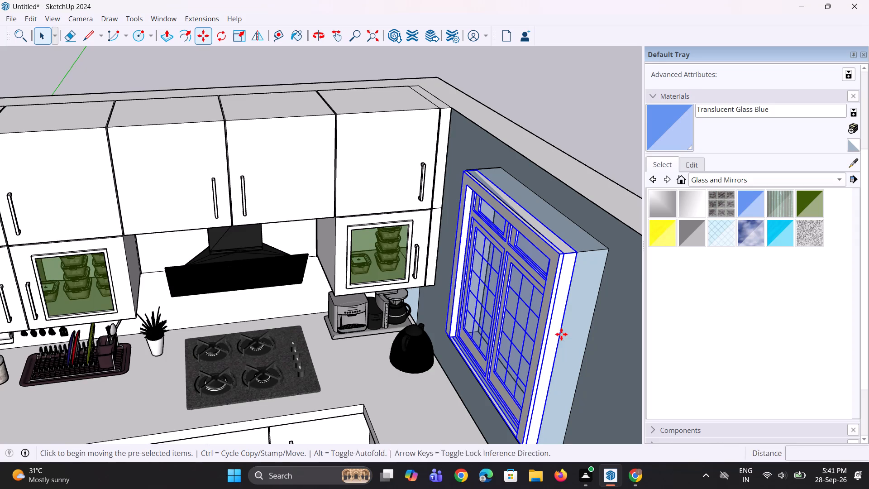
scroll(507, 284, "down", 12)
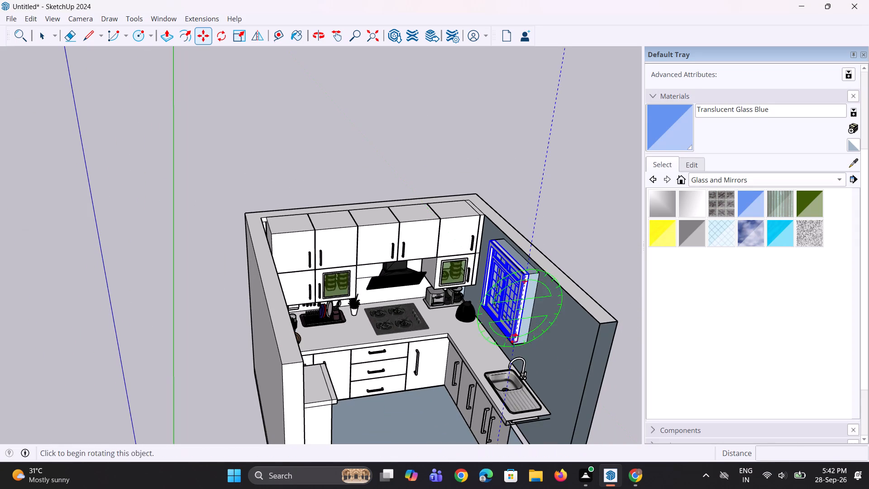
left_click(511, 342)
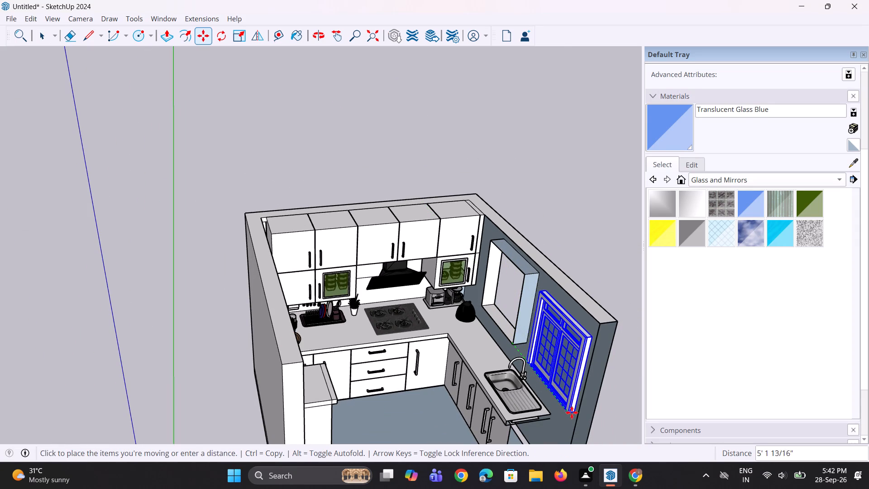
left_click(572, 413)
scroll(554, 372, "up", 2)
scroll(499, 325, "up", 5)
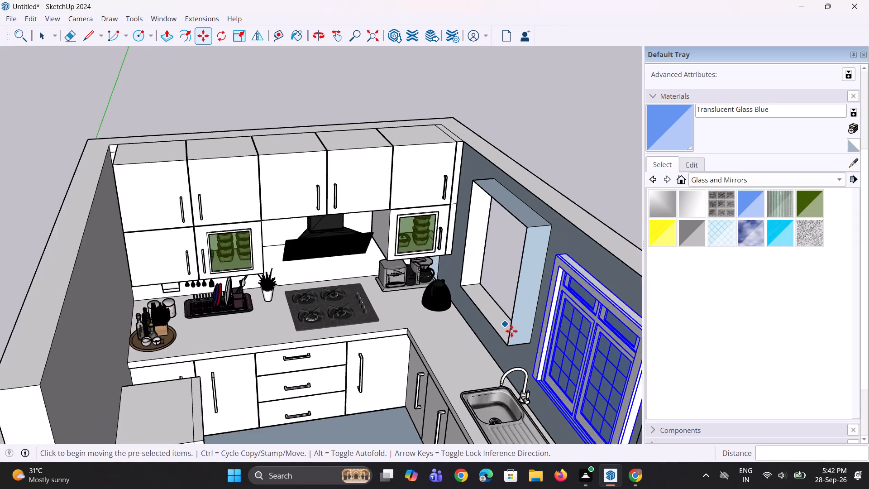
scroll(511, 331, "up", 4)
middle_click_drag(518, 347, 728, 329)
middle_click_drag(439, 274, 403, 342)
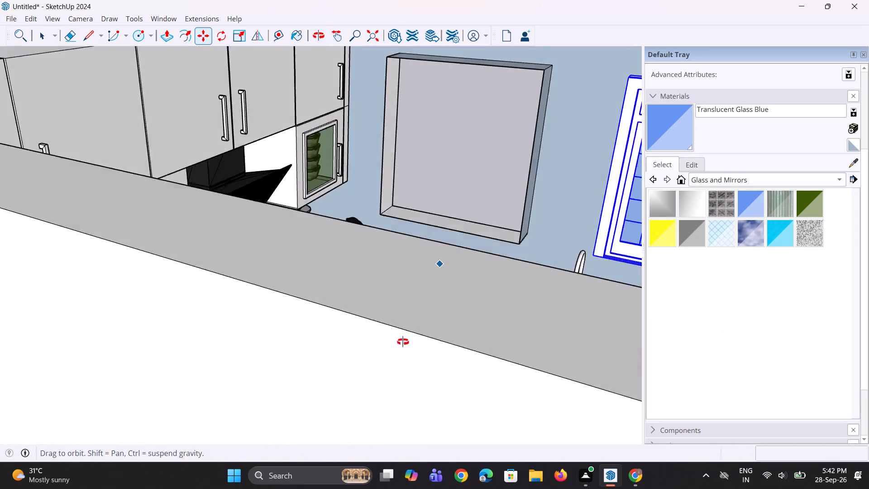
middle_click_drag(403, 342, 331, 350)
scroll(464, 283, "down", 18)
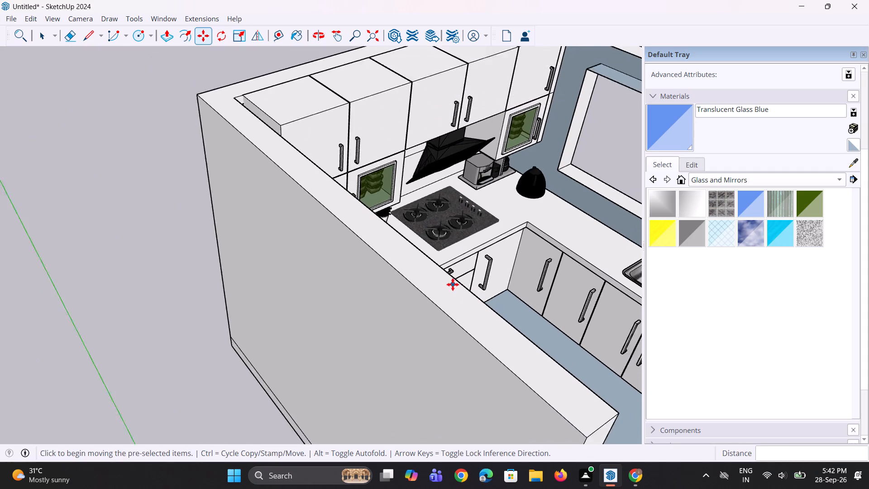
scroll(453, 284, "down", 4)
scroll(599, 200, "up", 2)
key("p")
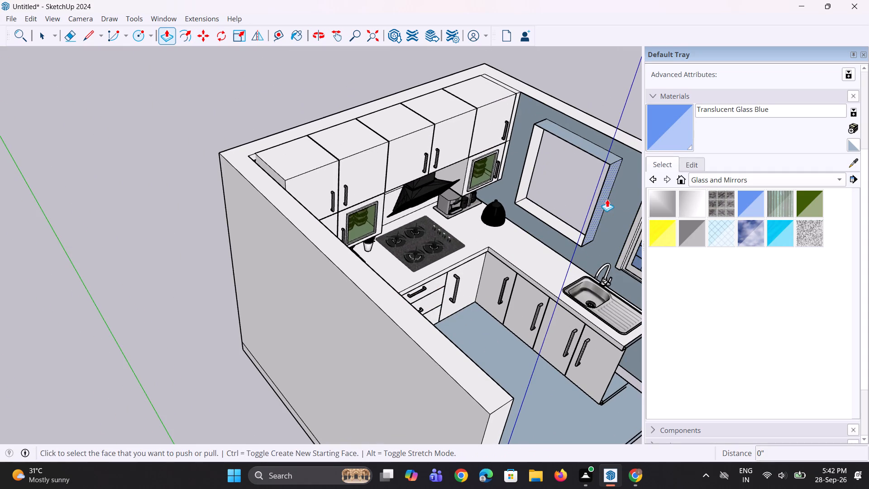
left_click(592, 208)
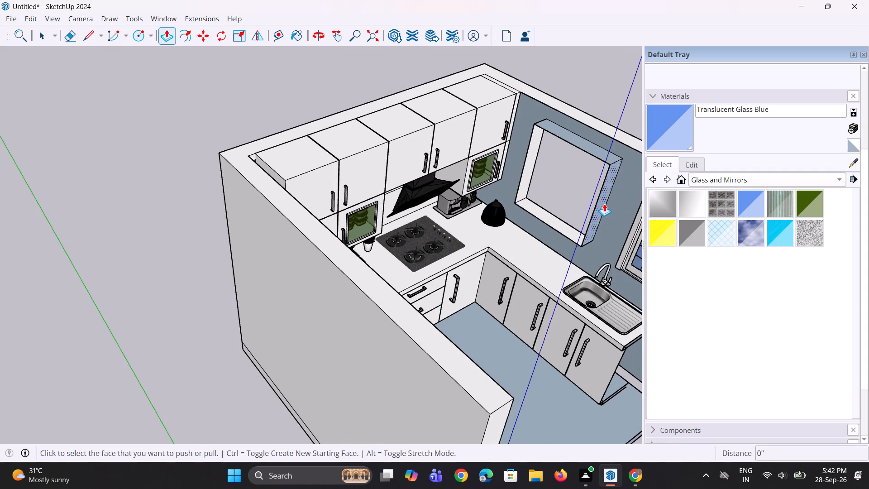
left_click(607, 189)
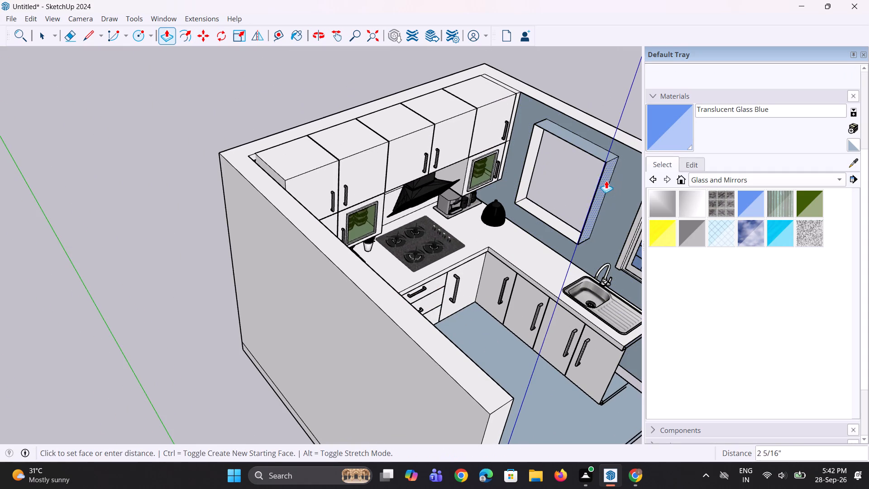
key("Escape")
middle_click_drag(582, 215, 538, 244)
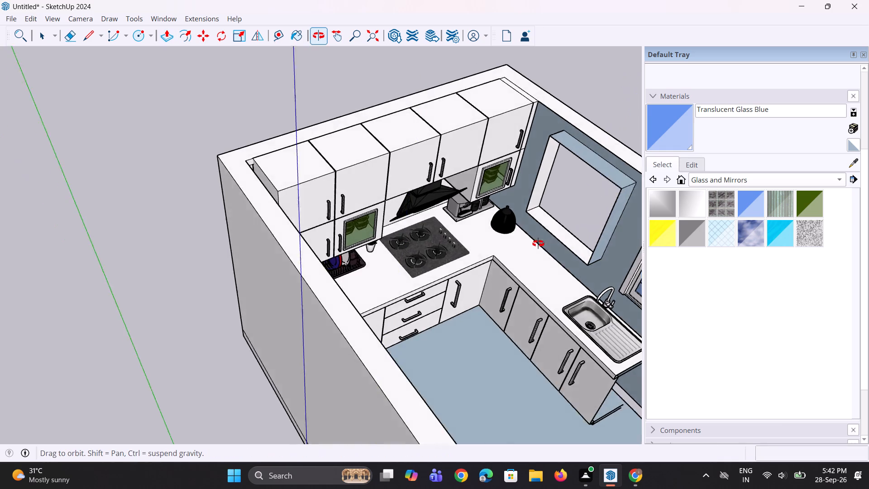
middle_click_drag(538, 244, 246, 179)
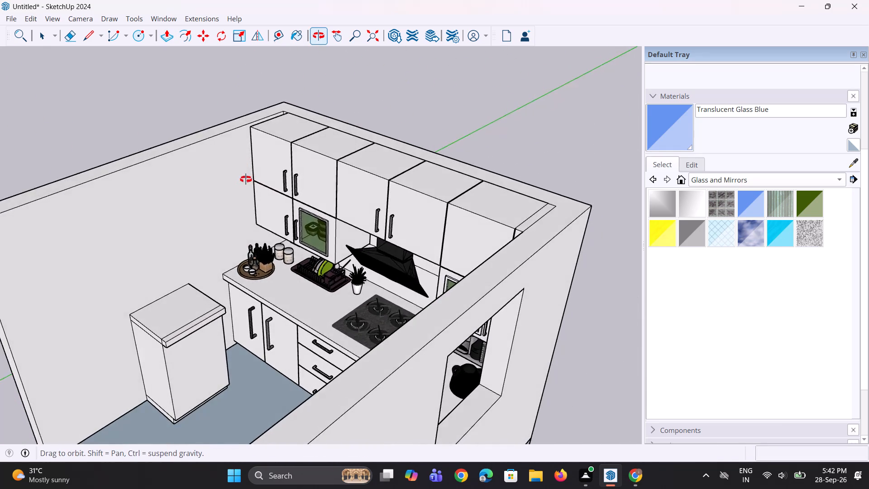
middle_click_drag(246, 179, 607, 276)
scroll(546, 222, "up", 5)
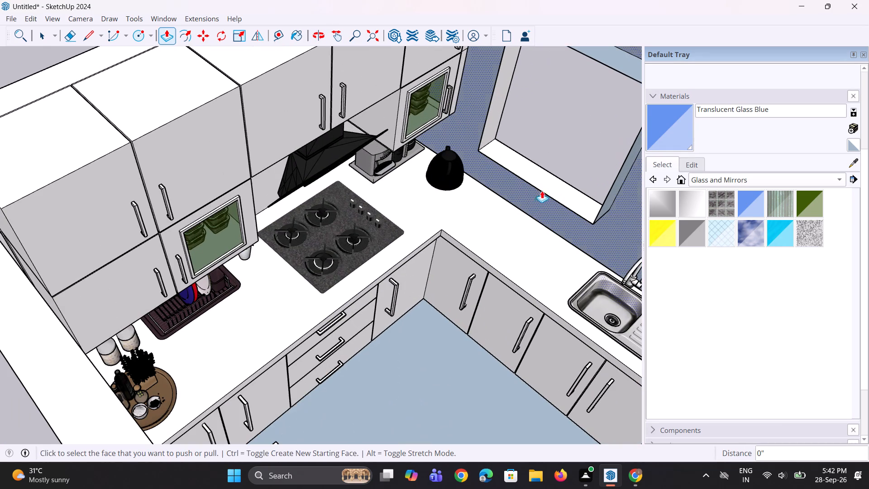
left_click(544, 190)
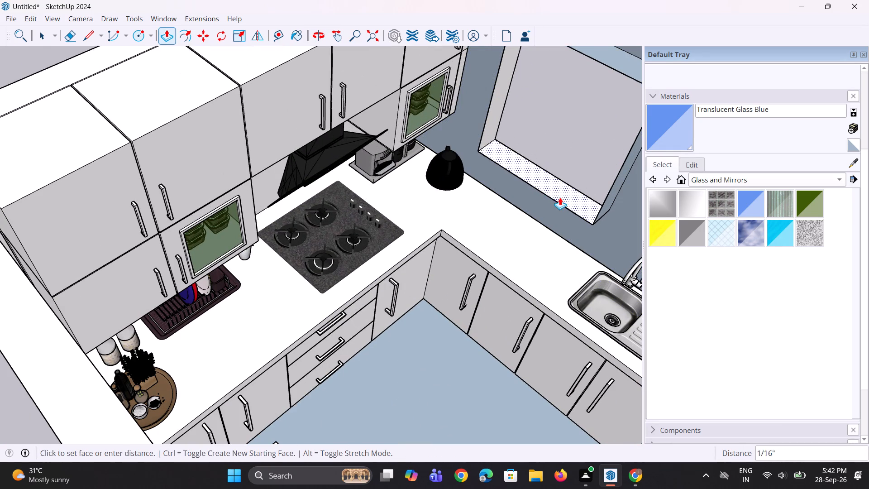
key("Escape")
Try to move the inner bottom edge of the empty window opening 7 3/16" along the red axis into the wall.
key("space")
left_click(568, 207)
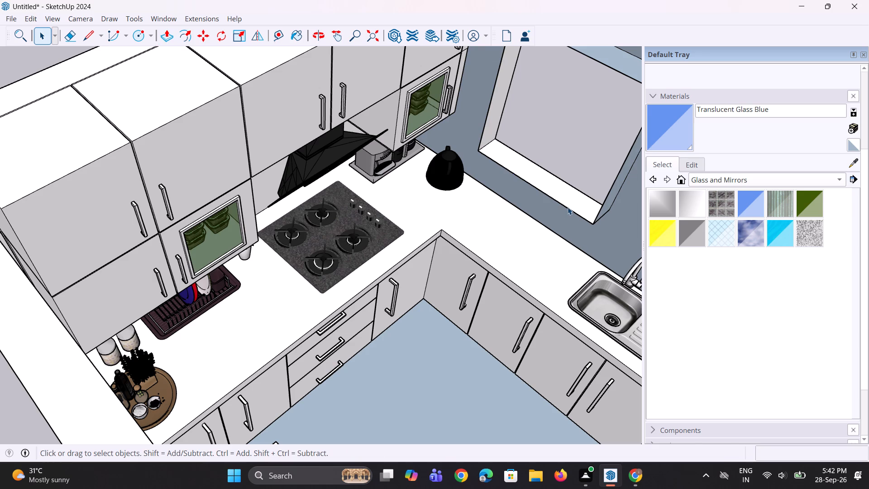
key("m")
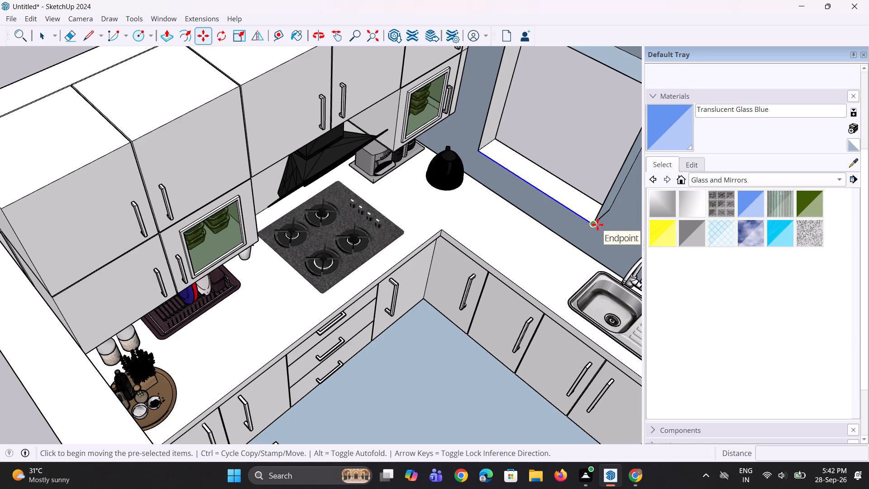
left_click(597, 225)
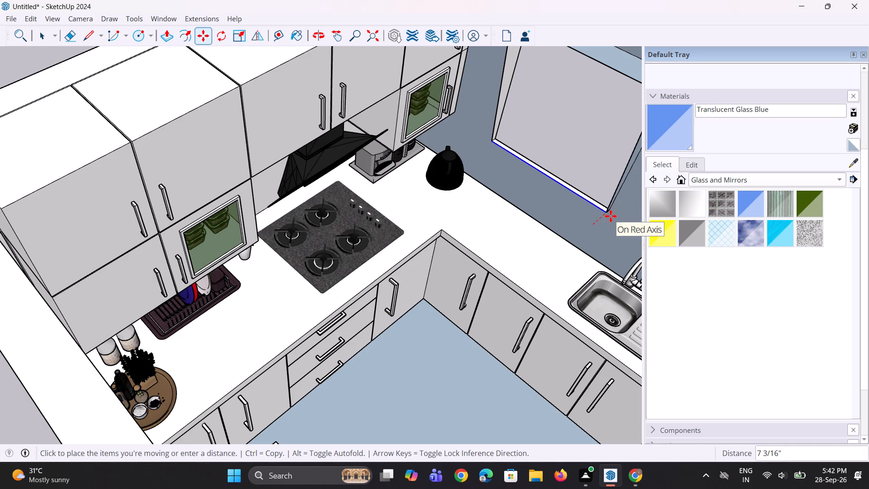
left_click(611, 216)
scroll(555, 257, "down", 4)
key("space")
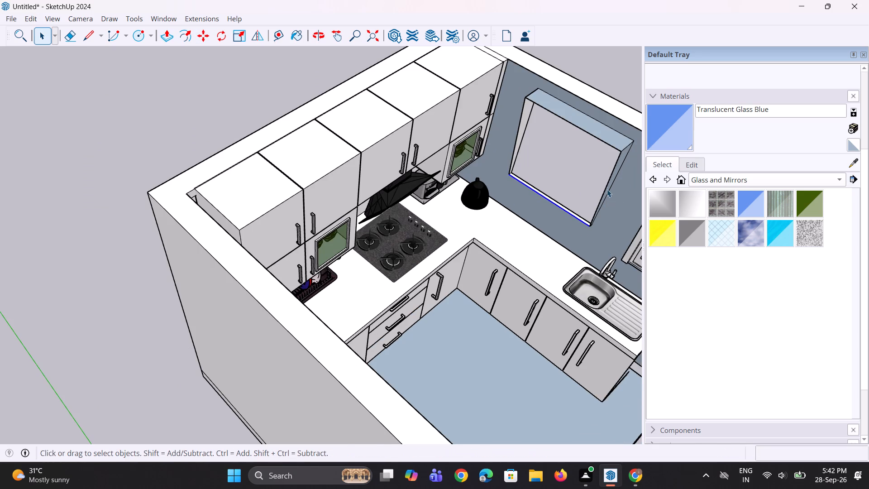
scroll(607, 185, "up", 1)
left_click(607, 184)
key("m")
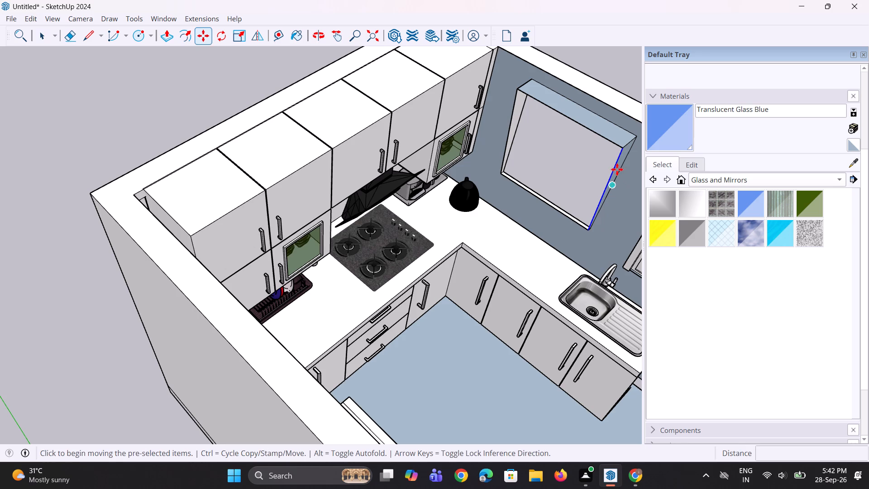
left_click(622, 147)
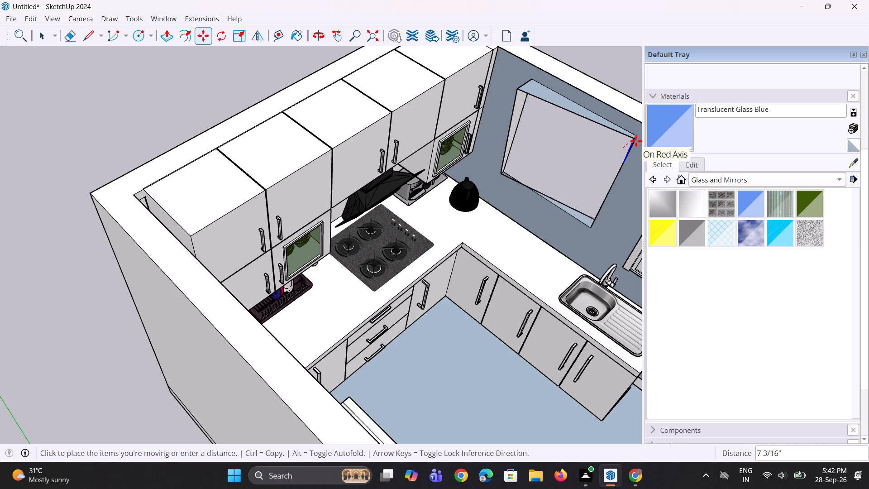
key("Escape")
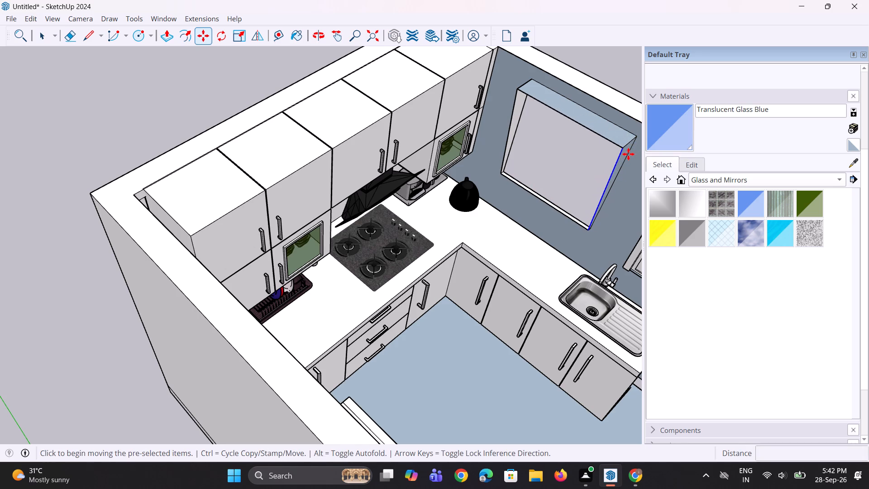
Undo the opening edge move, the window unit's move, the deletions of reference geometry outside the room and the window glazing.
scroll(511, 246, "down", 13)
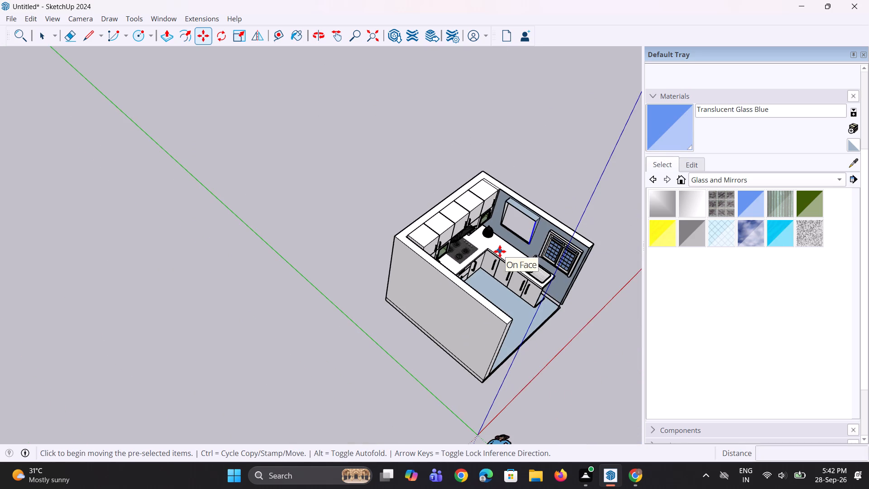
key("ctrl+z")
key("ctrl+z")
key("ctrl+z")
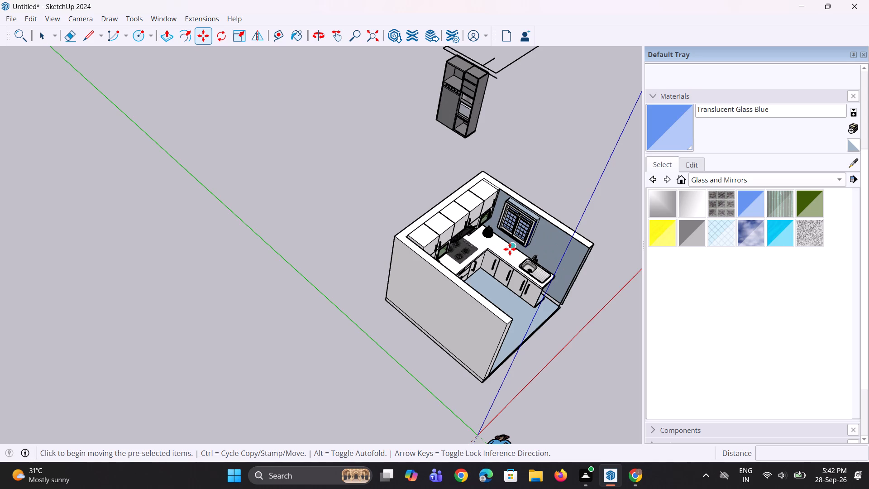
key("ctrl+z")
key("ctrl+z")
key("ctrl+z")
key("ctrl+z")
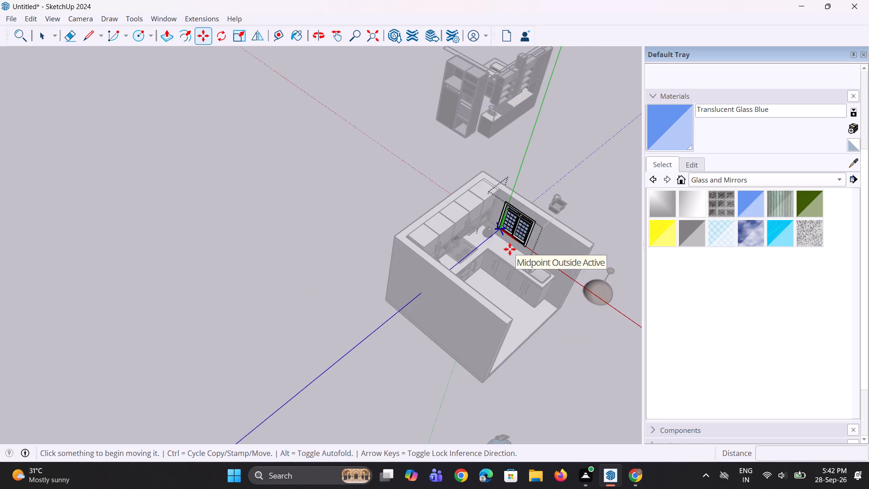
key("ctrl+z")
key("ctrl+z")
key("ctrl+z")
key("ctrl+z")
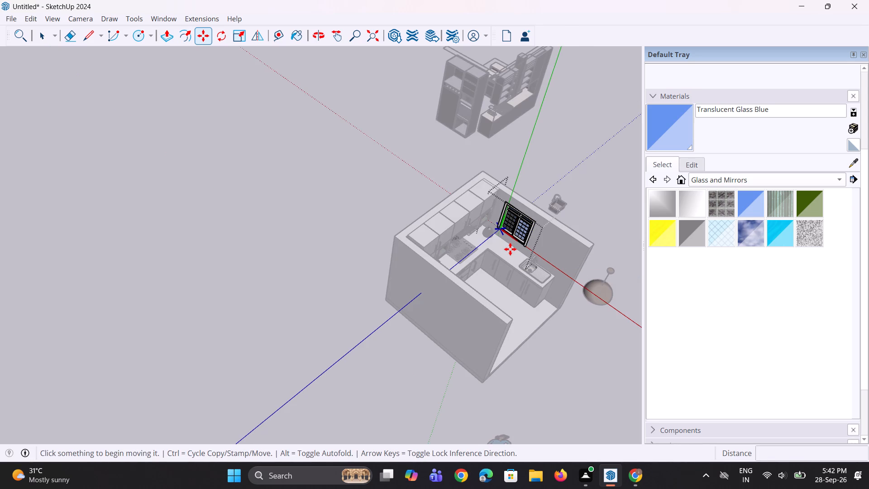
key("ctrl+z")
key("ctrl+z")
key("ctrl+z")
key("ctrl+z")
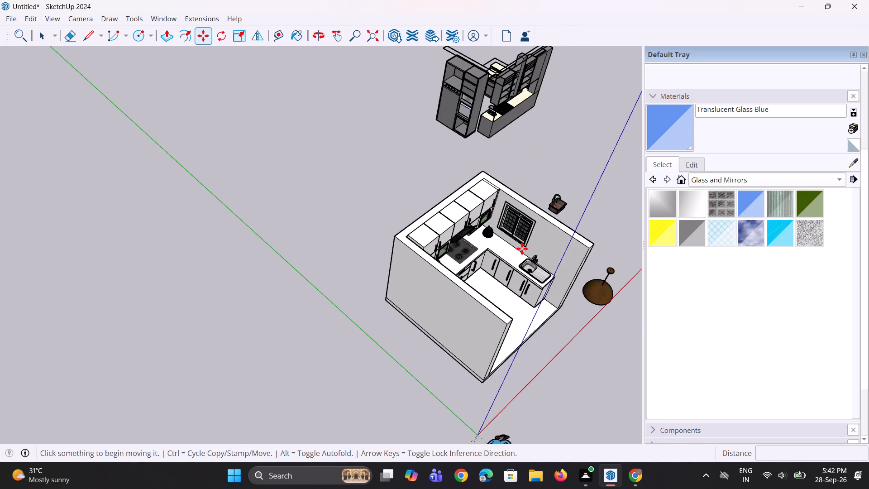
key("ctrl+z")
Open the window unit for editing and paint the panes of the sash nearer the sink with Translucent Glass Blue.
middle_click_drag(492, 247, 416, 236)
scroll(495, 258, "up", 2)
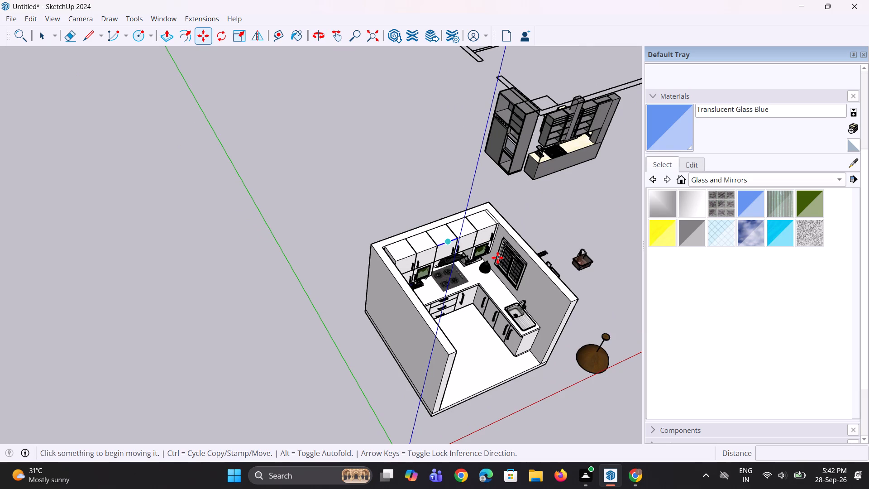
scroll(497, 258, "up", 2)
scroll(537, 260, "up", 7)
scroll(479, 249, "up", 3)
key("space")
key("space")
scroll(524, 283, "up", 2)
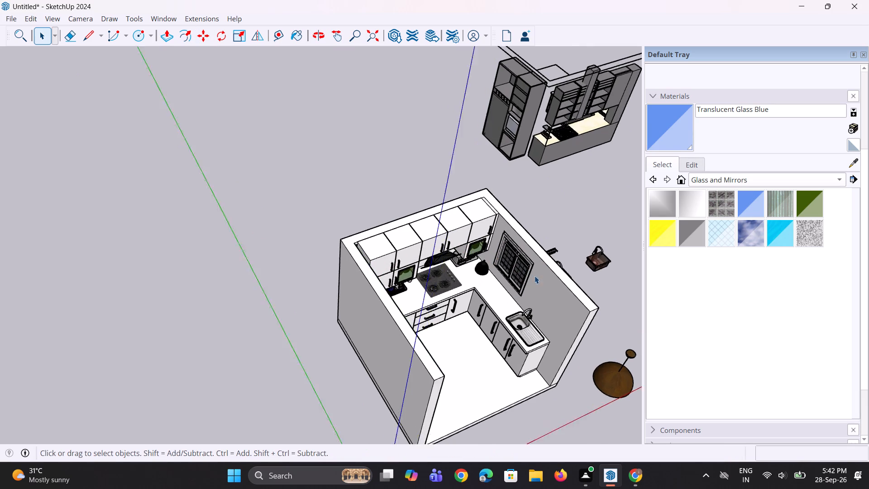
scroll(535, 276, "up", 10)
middle_click_drag(491, 273, 555, 209)
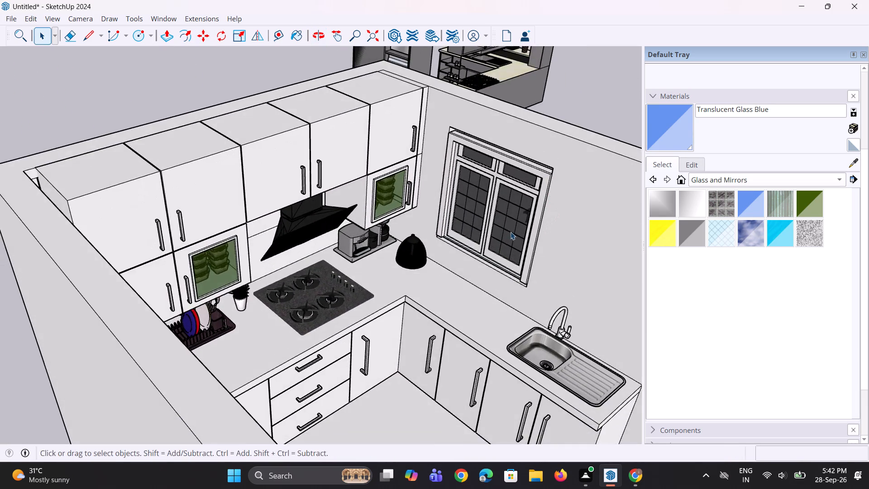
scroll(511, 232, "up", 8)
left_click(511, 229)
right_click(522, 225)
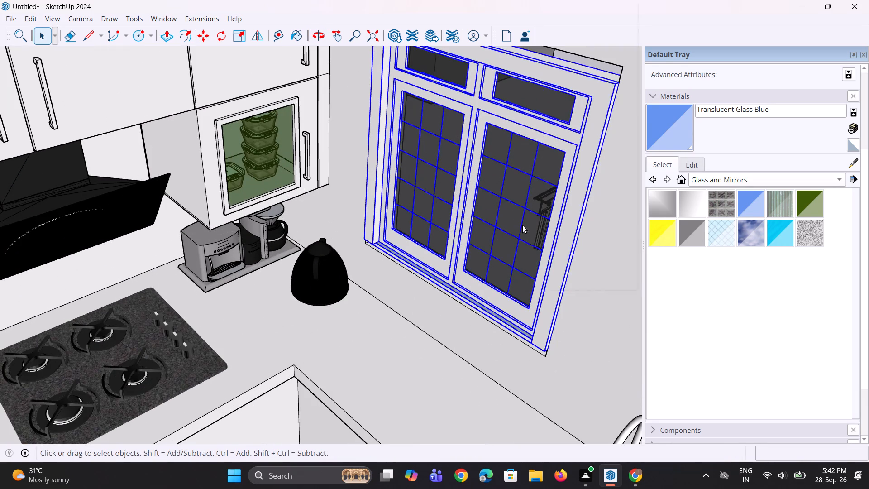
left_click(565, 71)
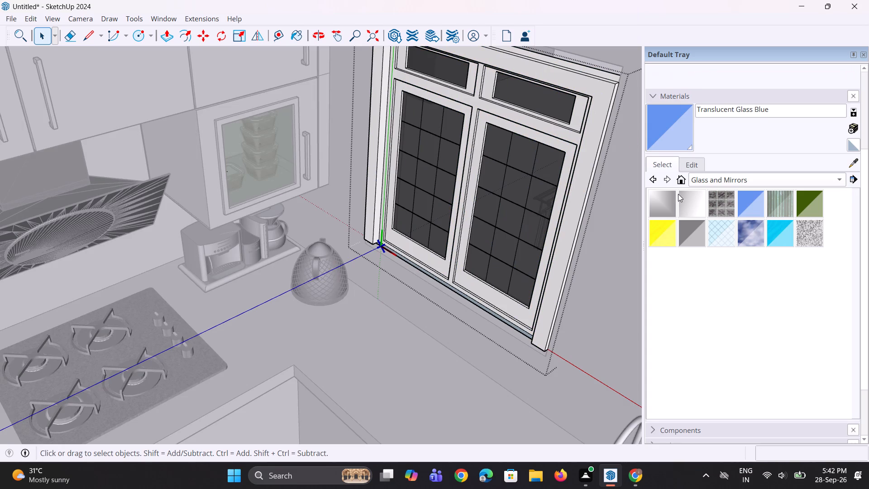
left_click(748, 206)
left_click(542, 177)
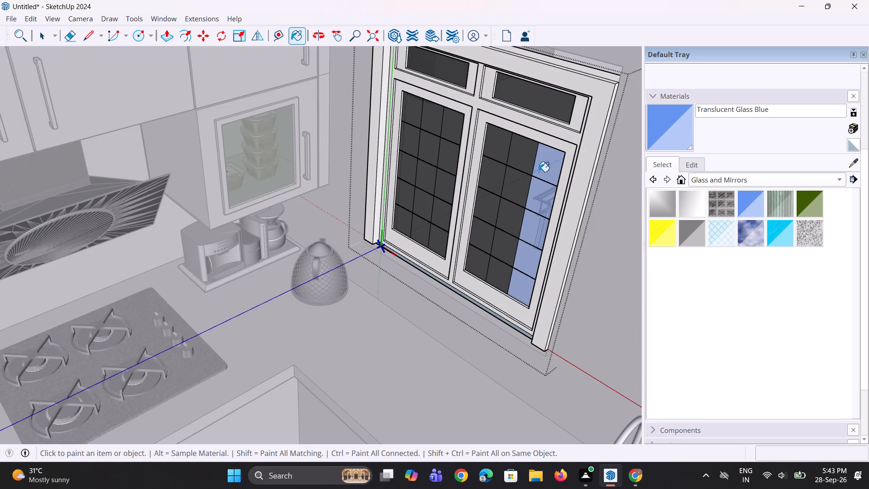
left_click(530, 164)
left_click(504, 163)
Paint the other sash's panes and both upper lights with Translucent Glass Blue, and leave the window unit's editing.
left_click(451, 165)
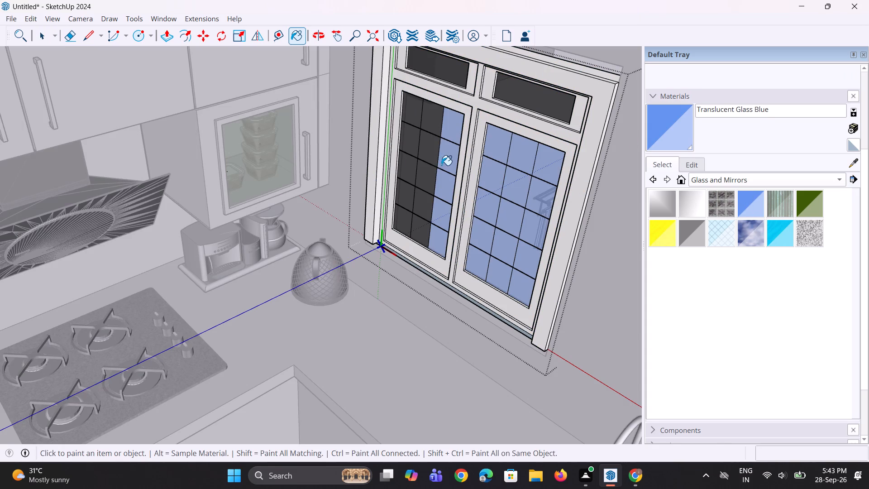
left_click(431, 163)
left_click(406, 158)
left_click(450, 77)
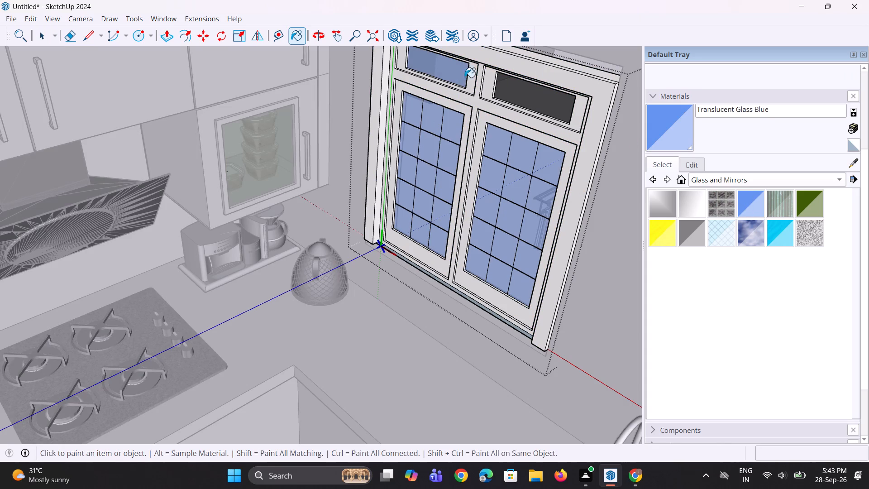
left_click(514, 96)
scroll(365, 349, "down", 8)
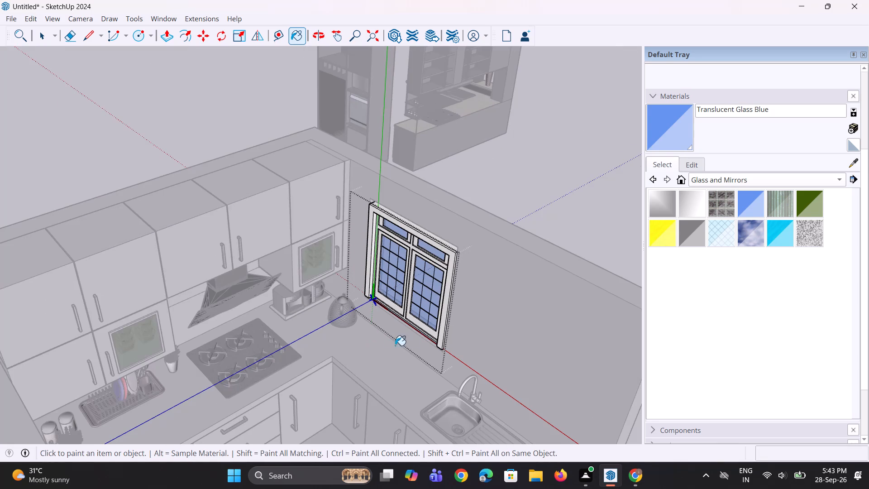
key("space")
key("space")
key("space")
left_click(562, 157)
Scale the window unit by about 1.02 along the green axis so its bottom edge meets the opening's sill.
middle_click_drag(444, 281, 473, 233)
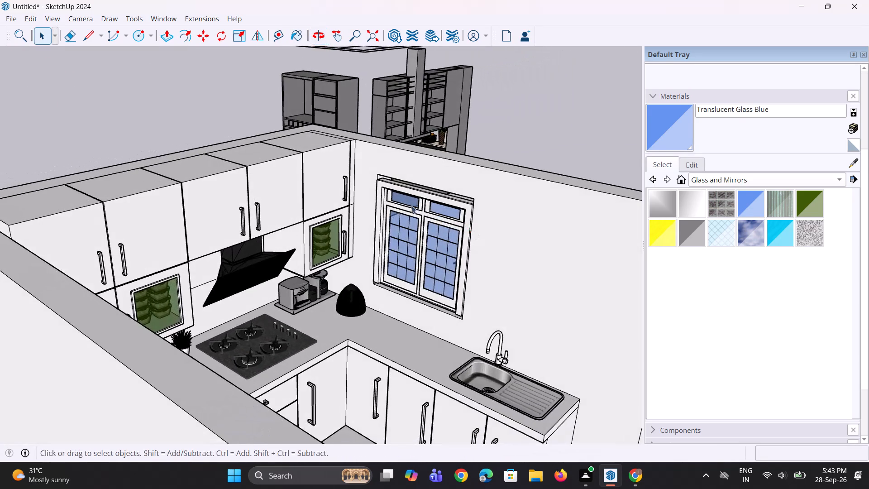
scroll(407, 205, "up", 3)
middle_click_drag(397, 214, 468, 233)
scroll(451, 301, "up", 3)
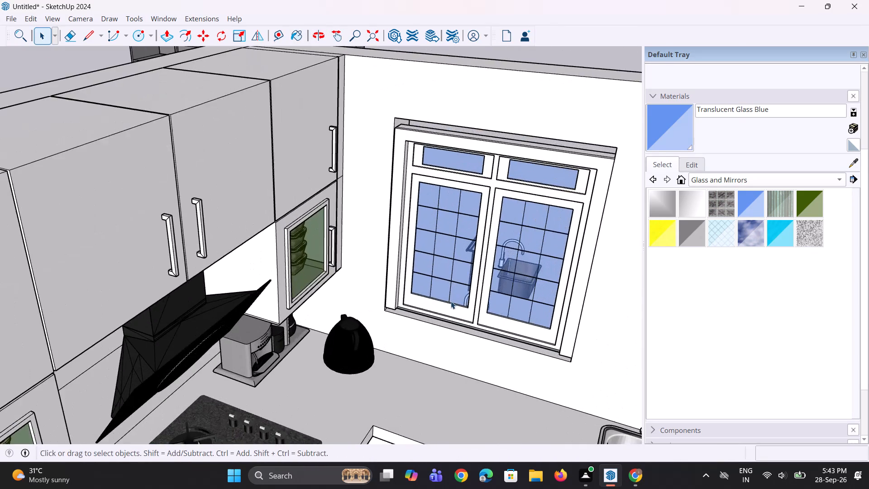
middle_click_drag(430, 314, 439, 288)
scroll(436, 290, "up", 9)
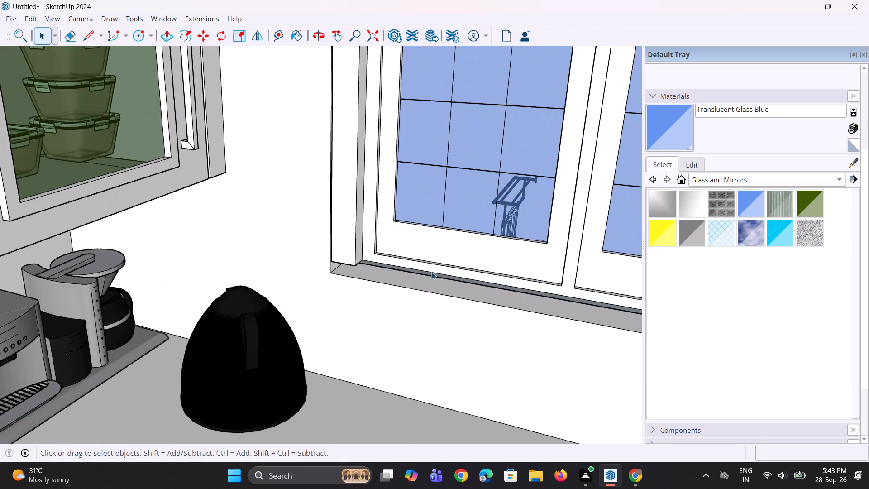
left_click(431, 271)
scroll(426, 307, "down", 5)
key("s")
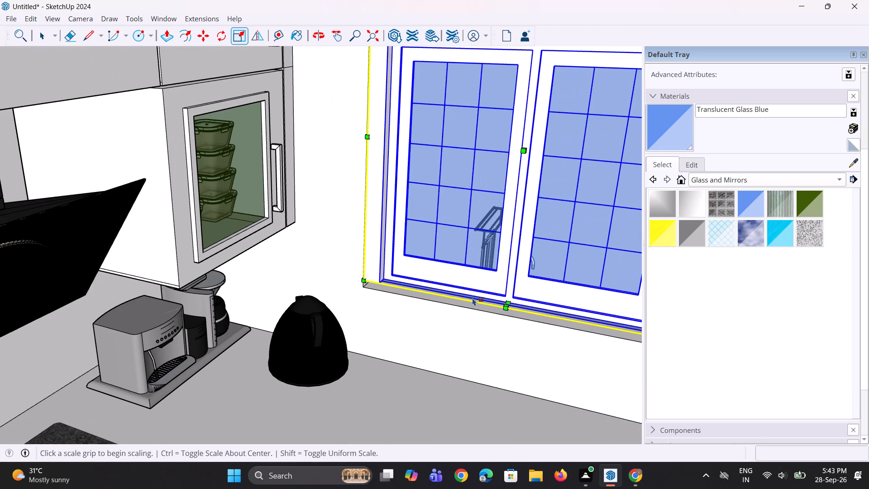
left_click(511, 299)
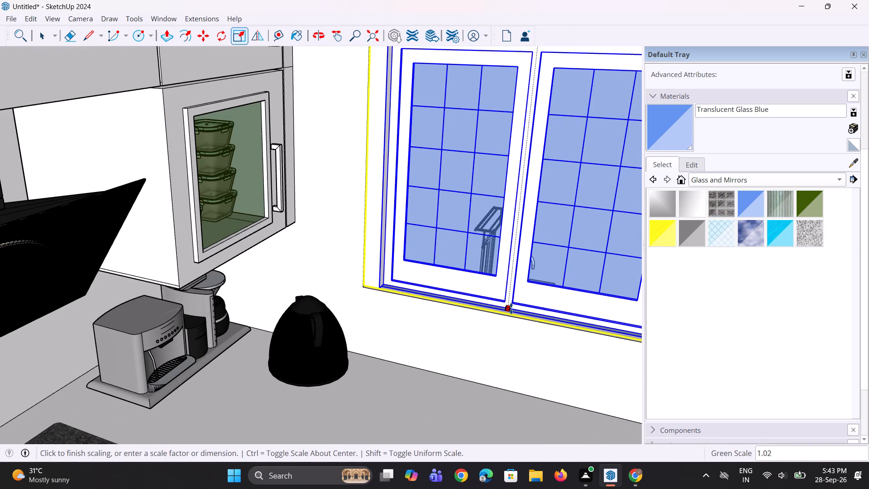
left_click(511, 308)
Scale the window unit's top edge up by about 1.02 to meet the top of the opening, and clear the selection.
scroll(469, 355, "down", 7)
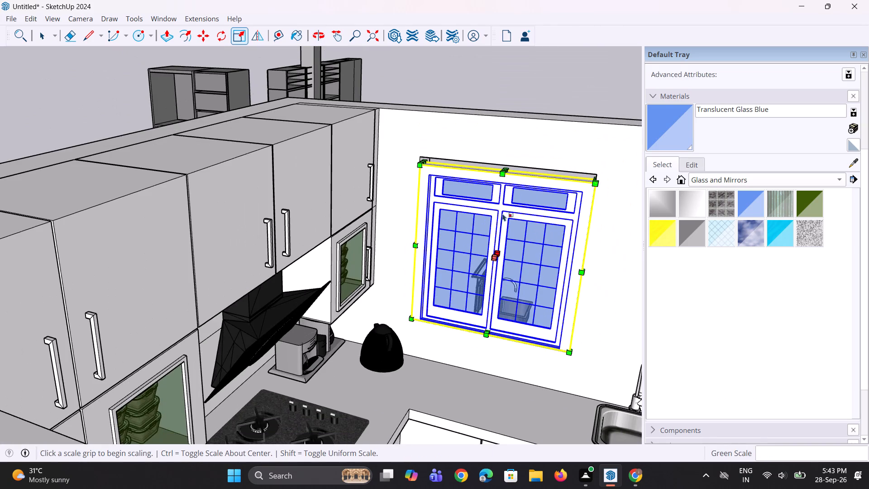
scroll(503, 152, "up", 9)
left_click(501, 177)
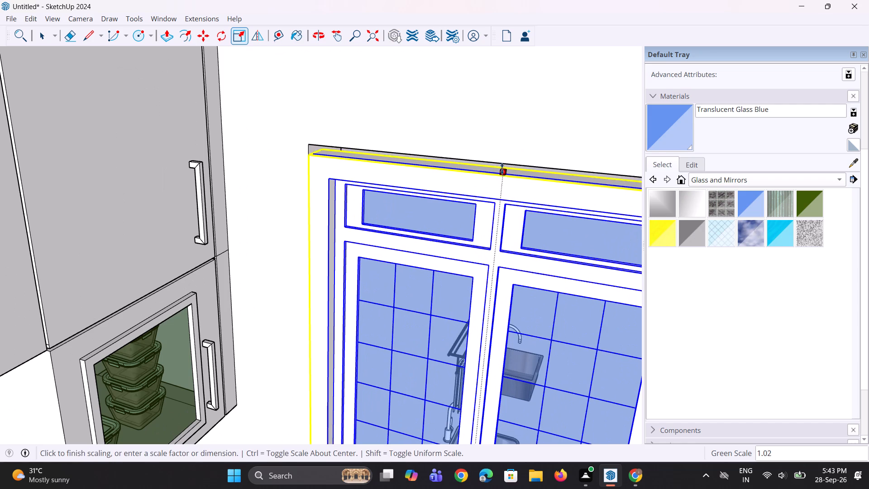
left_click(502, 163)
key("space")
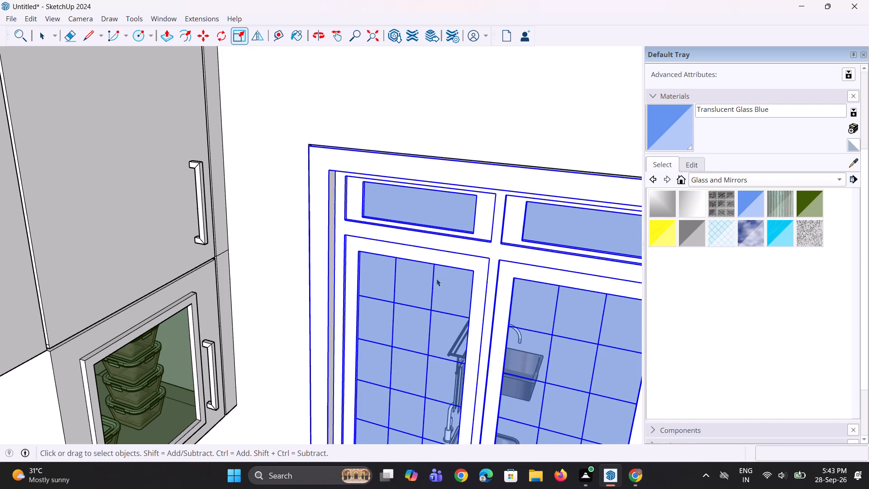
key("space")
key("space")
scroll(358, 298, "down", 10)
left_click(548, 145)
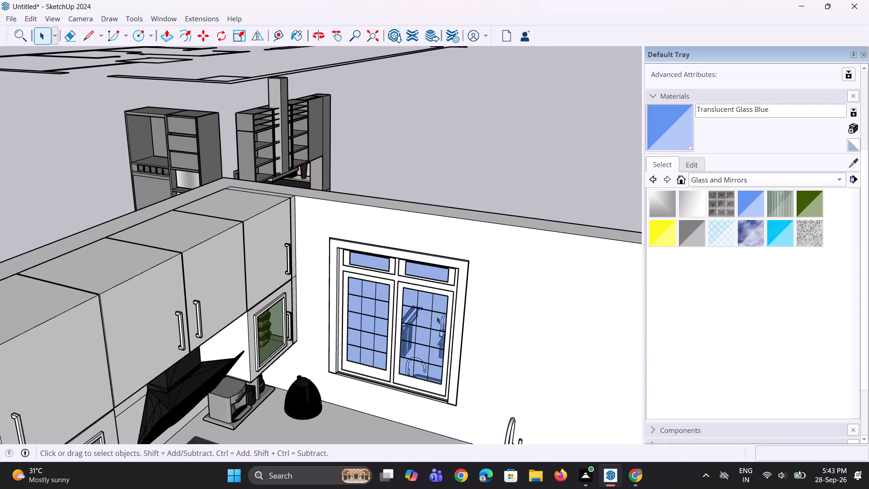
Delete the floor plan linework and the old reference kitchen cabinets outside the room.
middle_click_drag(437, 318, 292, 321)
scroll(319, 327, "down", 5)
middle_click_drag(406, 303, 314, 318)
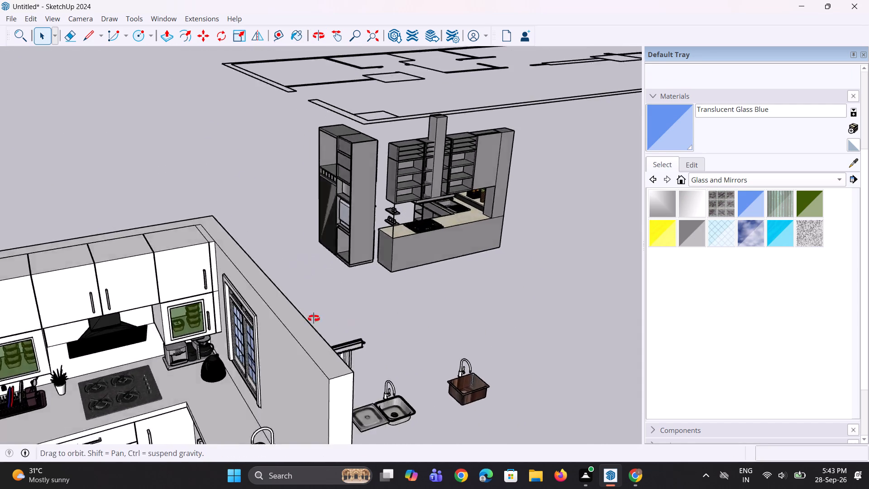
middle_click_drag(314, 318, 274, 318)
scroll(274, 318, "down", 17)
middle_click_drag(425, 331, 138, 312)
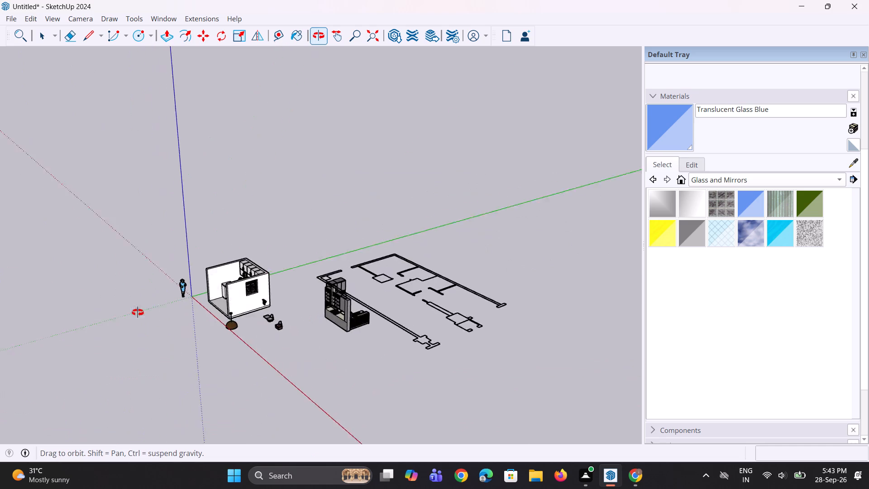
middle_click_drag(138, 312, 17, 273)
middle_click_drag(275, 278, 237, 449)
middle_click_drag(261, 360, 310, 409)
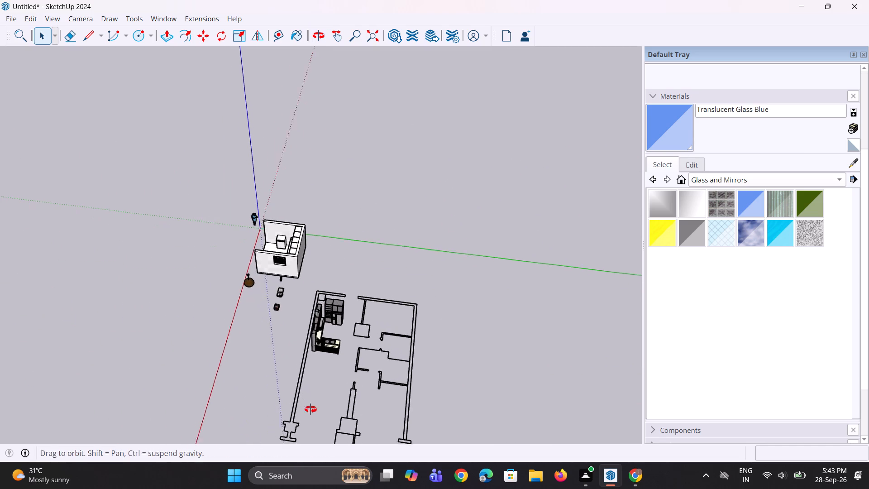
middle_click_drag(310, 409, 363, 406)
left_click_drag(332, 254, 560, 476)
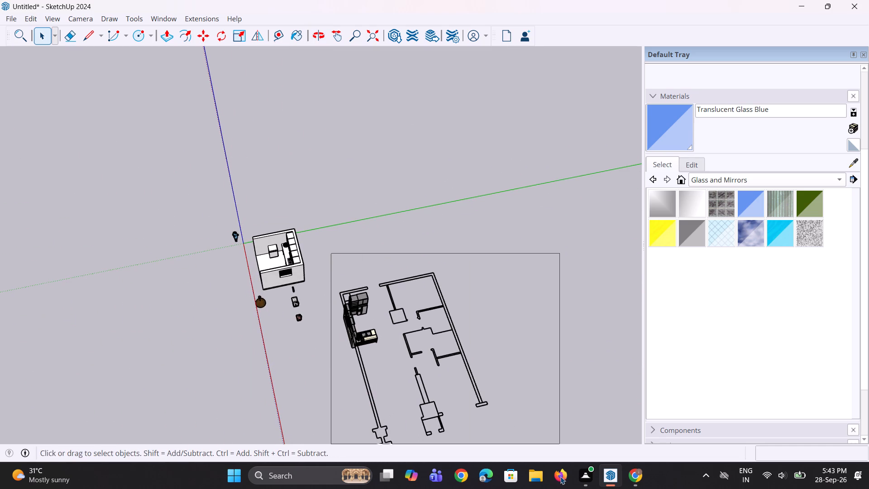
left_click_drag(560, 476, 560, 474)
key("Delete")
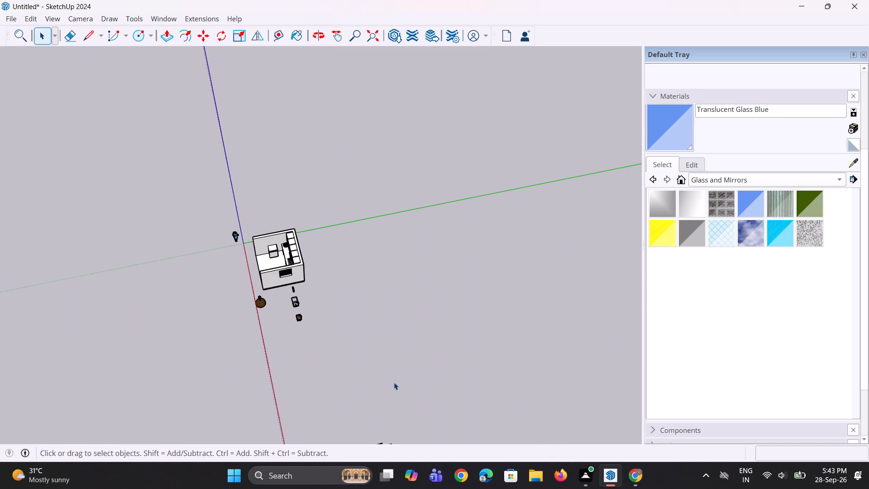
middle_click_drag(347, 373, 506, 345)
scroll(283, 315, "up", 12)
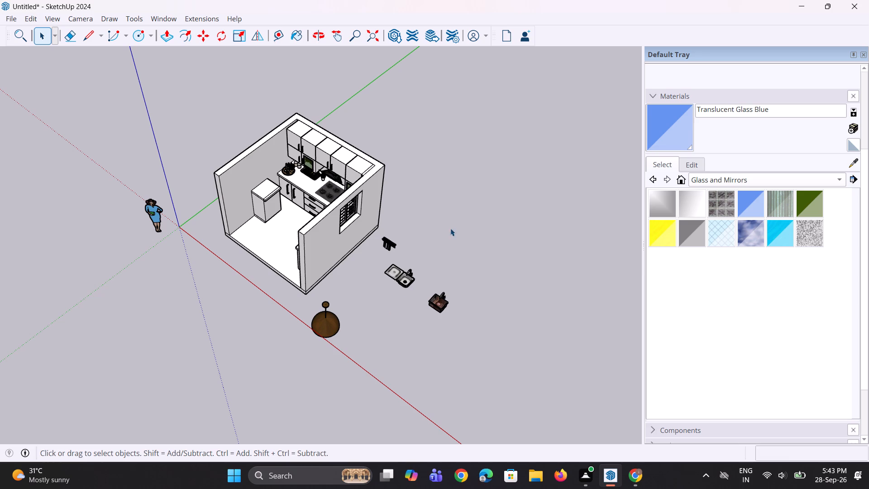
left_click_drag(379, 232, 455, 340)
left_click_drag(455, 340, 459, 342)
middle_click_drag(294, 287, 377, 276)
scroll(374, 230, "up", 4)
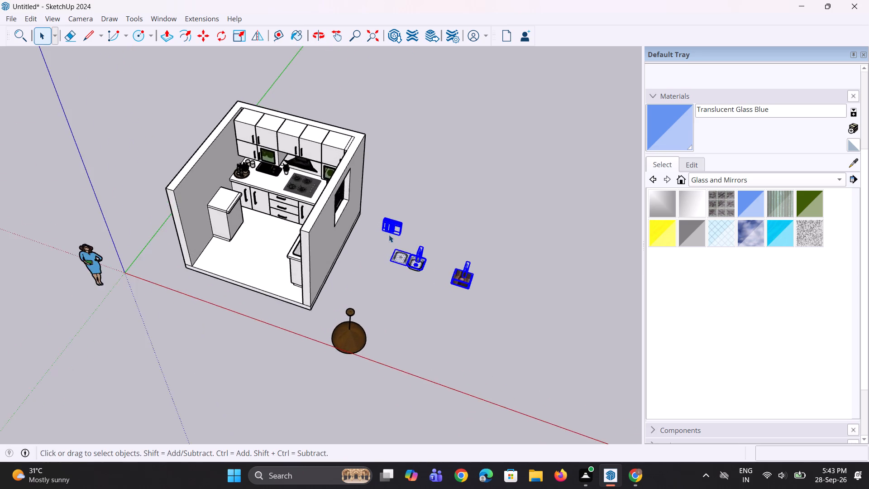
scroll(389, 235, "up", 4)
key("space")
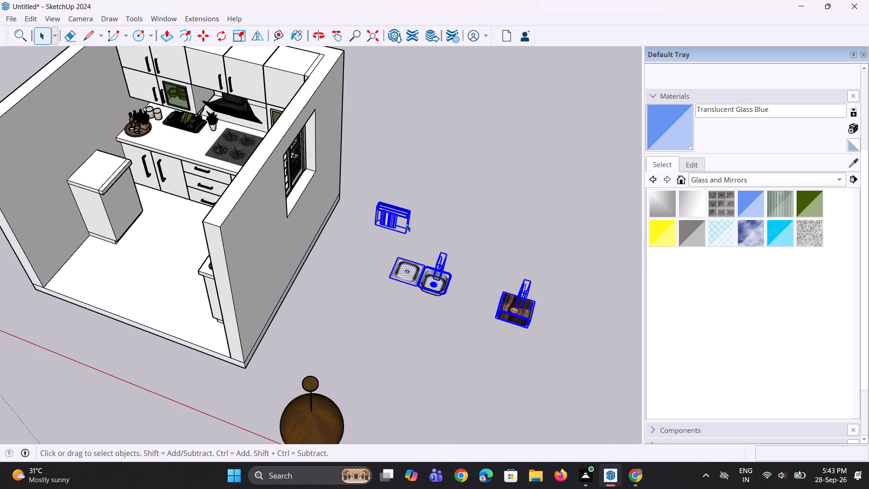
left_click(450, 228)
Rotate the loose towel rail outside the window wall 90 degrees in the horizontal plane.
left_click(387, 212)
middle_click_drag(373, 233, 389, 238)
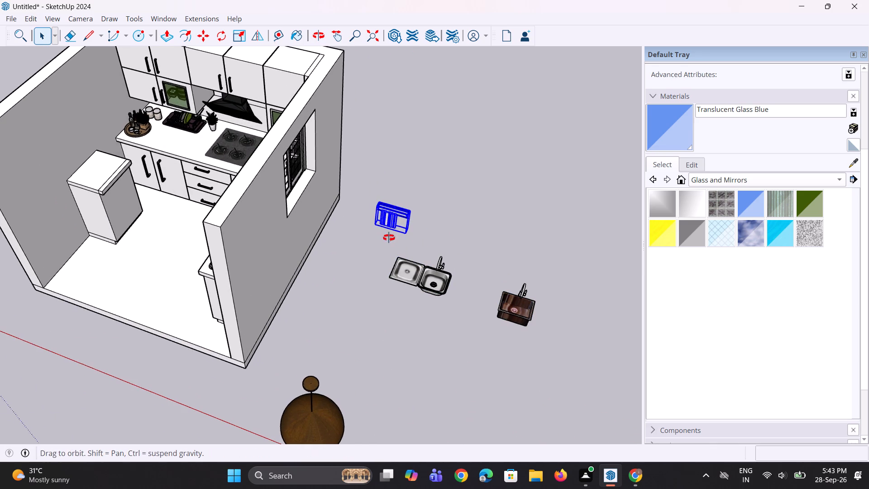
middle_click_drag(389, 238, 423, 234)
key("m")
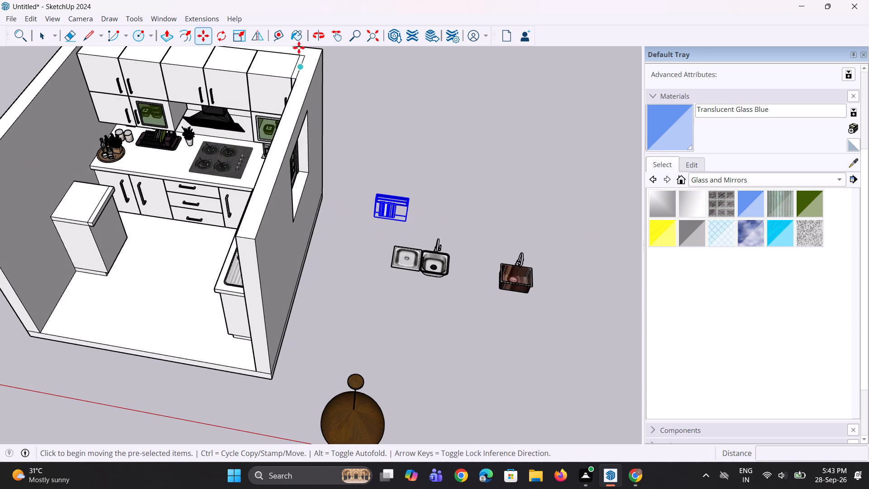
left_click(222, 42)
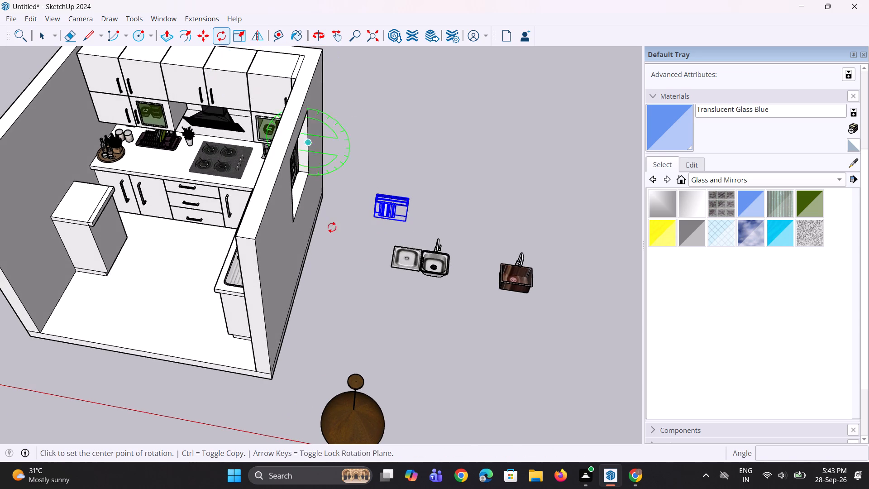
left_click(359, 248)
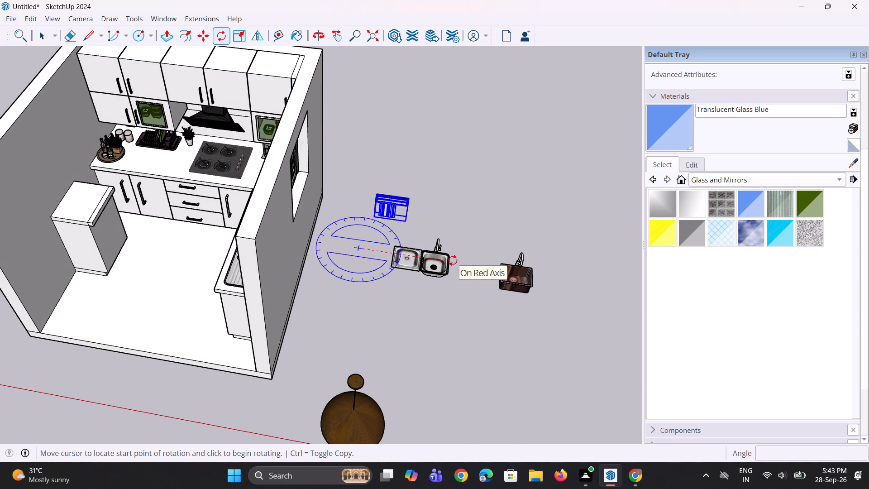
left_click(453, 260)
left_click(335, 335)
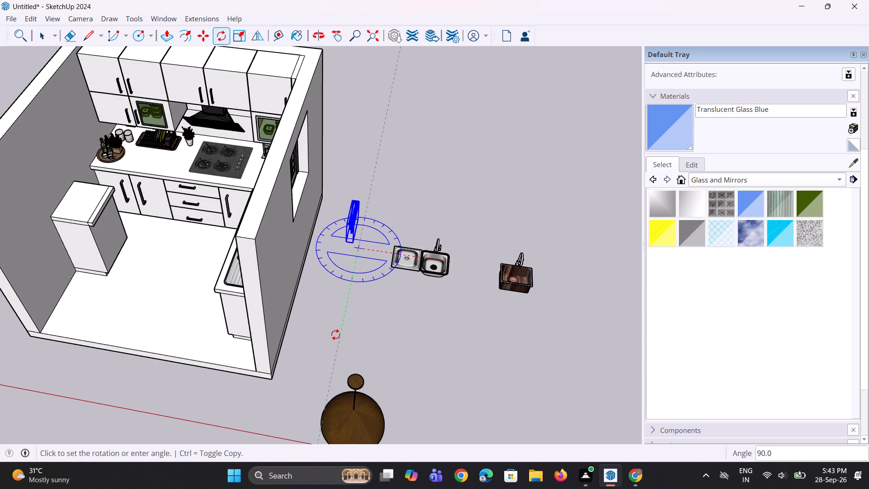
Move the towel rail about 4' 4 1/2" into the kitchen, onto the countertop area beside the sink faucet.
middle_click_drag(348, 276, 404, 282)
key("m")
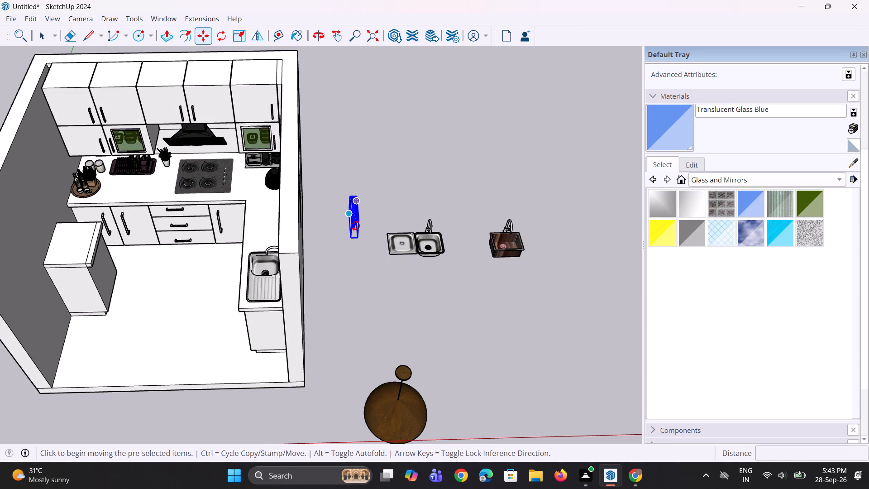
left_click(358, 217)
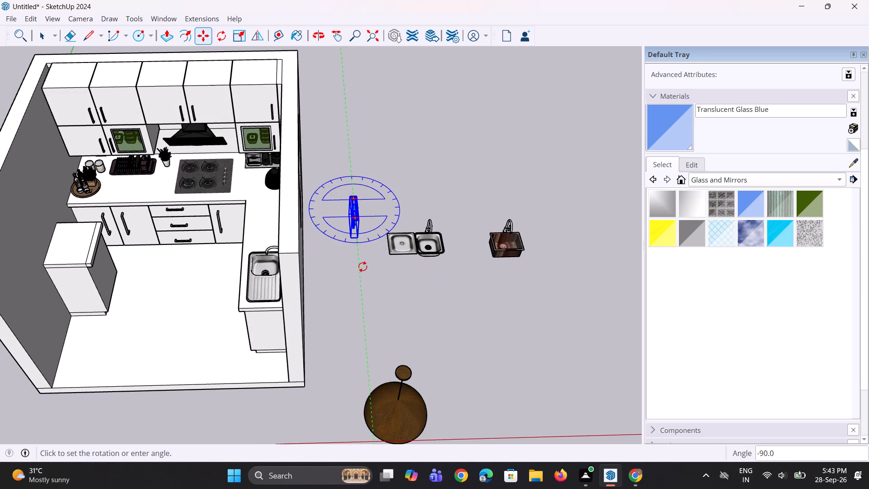
key("Escape")
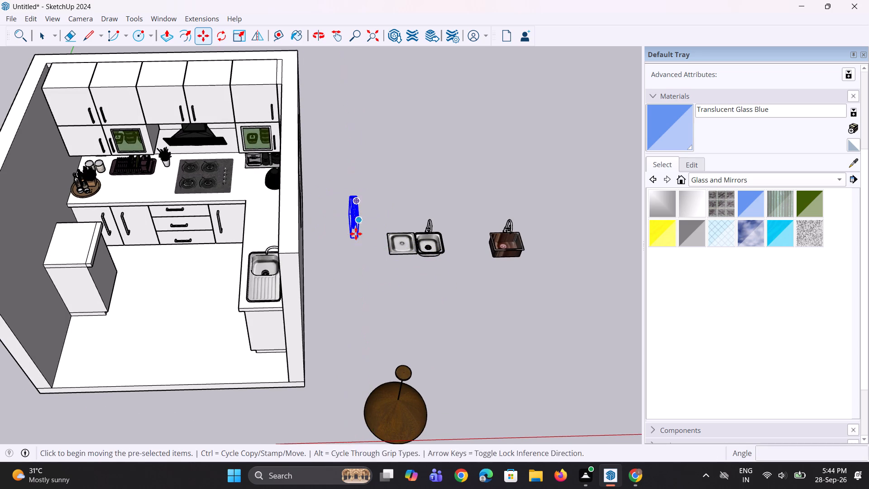
left_click(353, 241)
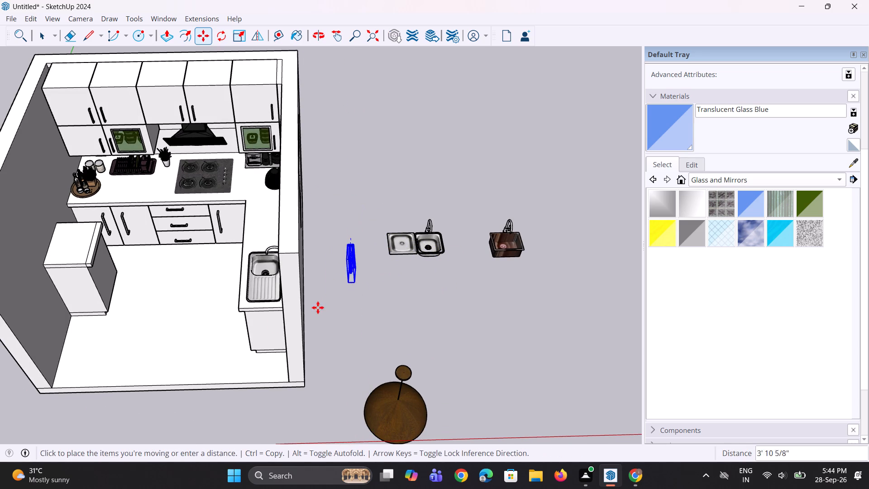
scroll(243, 308, "up", 2)
middle_click_drag(217, 301, 337, 297)
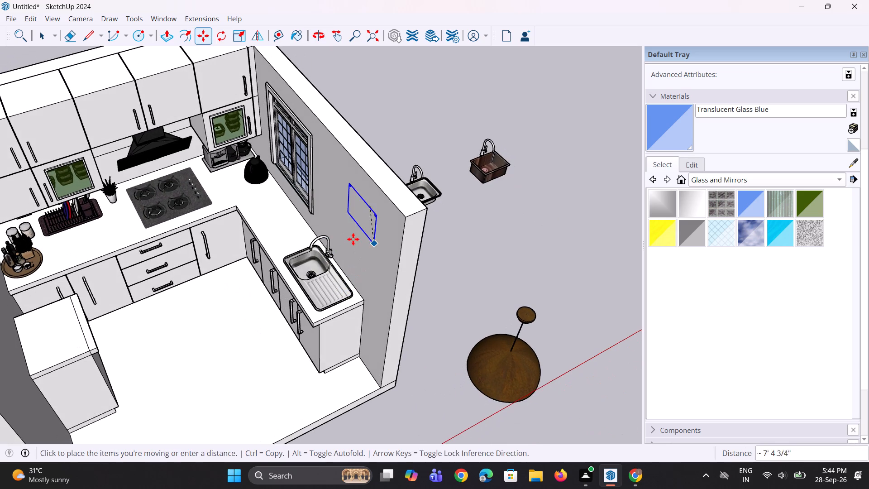
left_click(318, 255)
Move the towel rail 7 13/16" clear of the faucet, and shift it back toward the window wall.
middle_click_drag(295, 265, 399, 244)
scroll(339, 215, "up", 7)
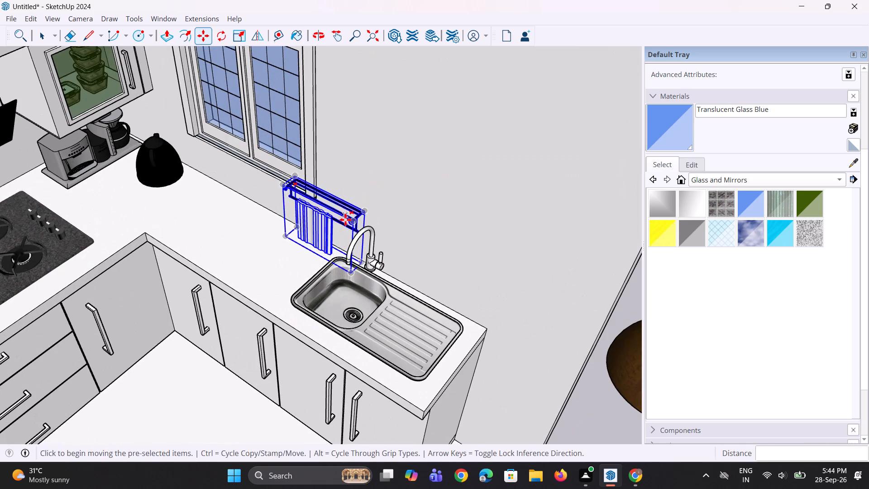
left_click(353, 226)
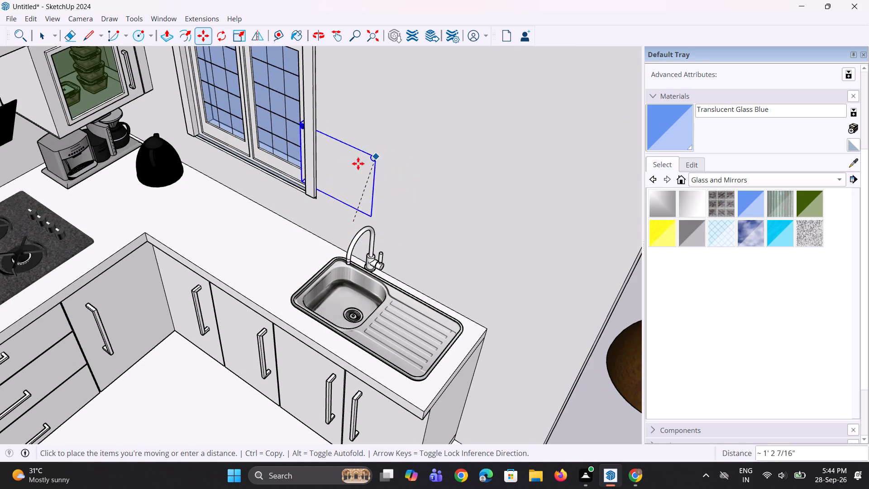
left_click(317, 221)
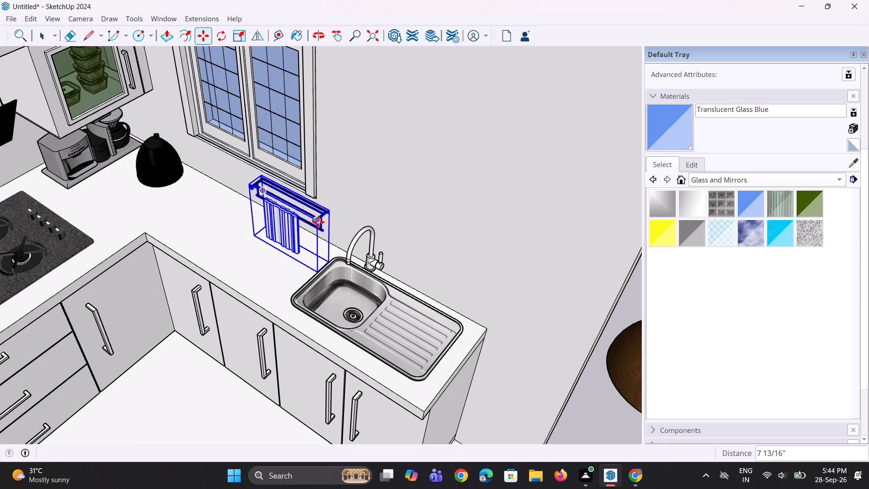
middle_click_drag(372, 227, 291, 240)
left_click(248, 222)
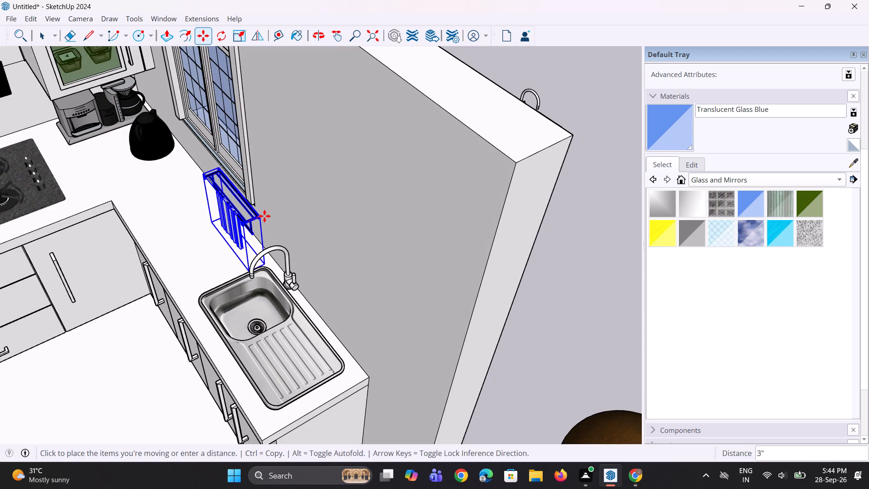
left_click(276, 215)
Move the towel rail about 2' 1 15/16" along the green axis to the wall behind the sink.
middle_click_drag(264, 233, 463, 228)
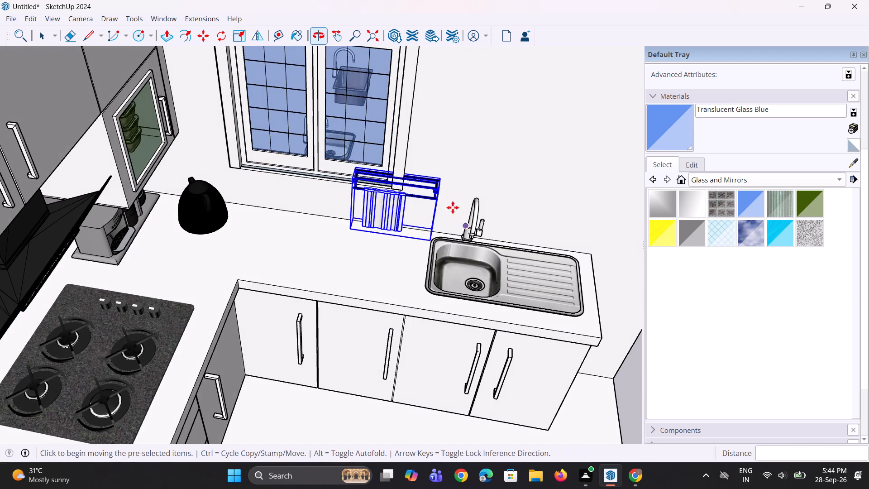
left_click(435, 192)
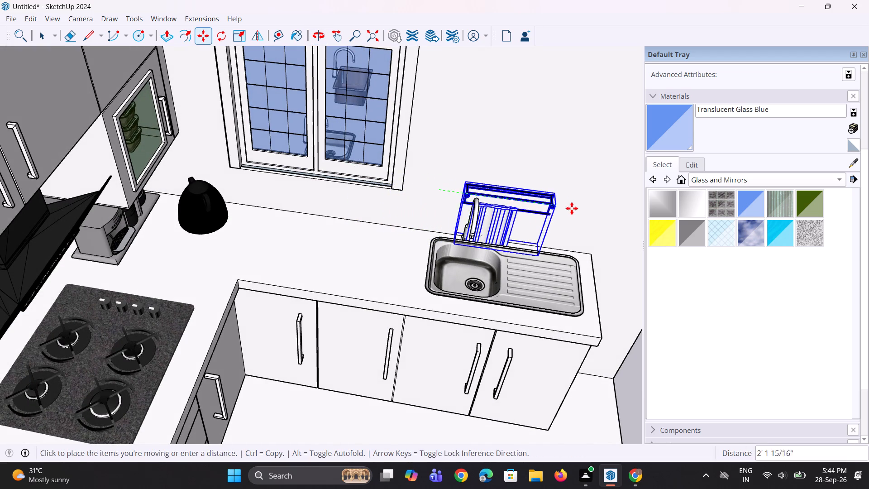
left_click(574, 208)
middle_click_drag(450, 223, 491, 248)
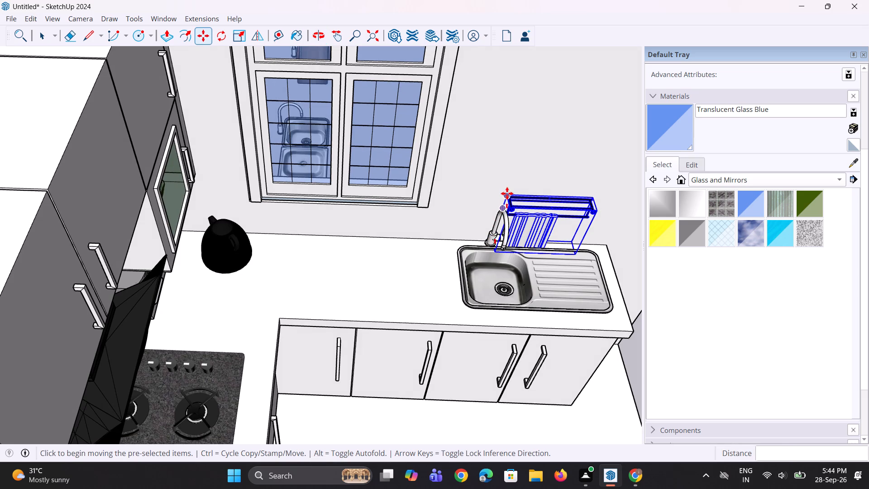
Raise the towel rail from the countertop up the wall beside the window, above the sink.
left_click(507, 193)
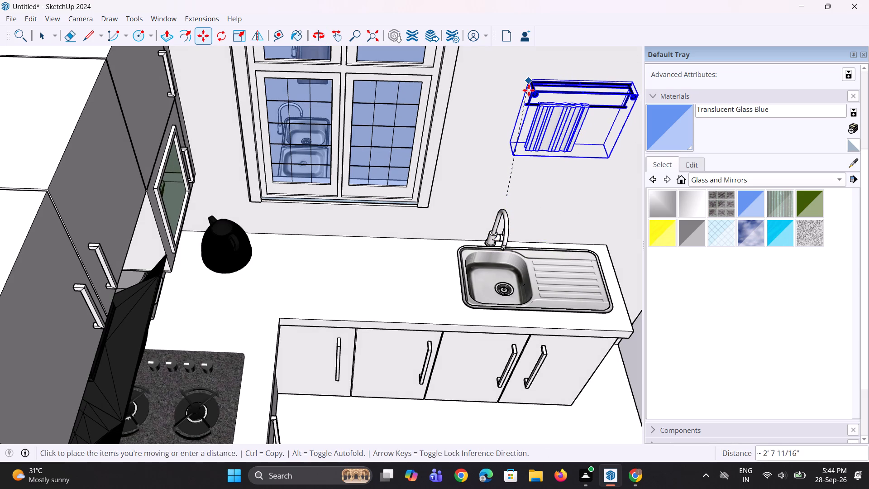
left_click(535, 107)
scroll(478, 223, "down", 4)
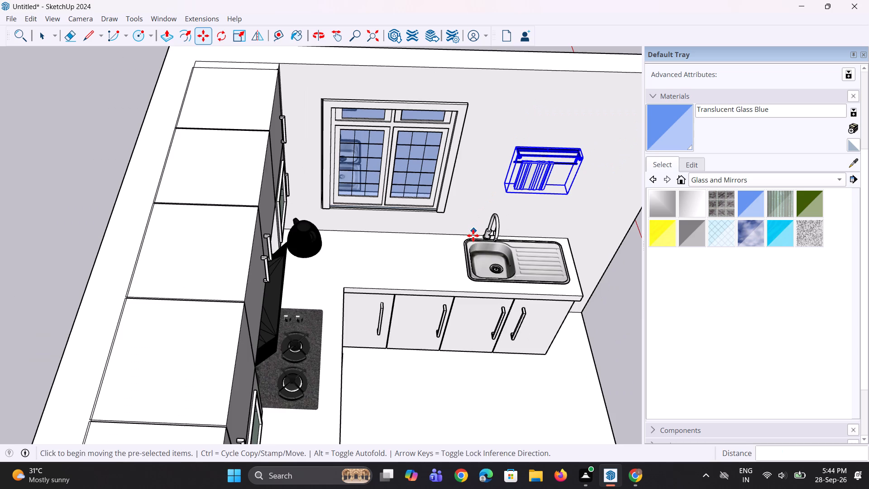
Lower the towel rail about 11" down the wall so it hangs just above the sink faucet, and deselect it.
middle_click_drag(473, 235, 404, 178)
scroll(558, 190, "up", 2)
middle_click_drag(555, 181, 507, 158)
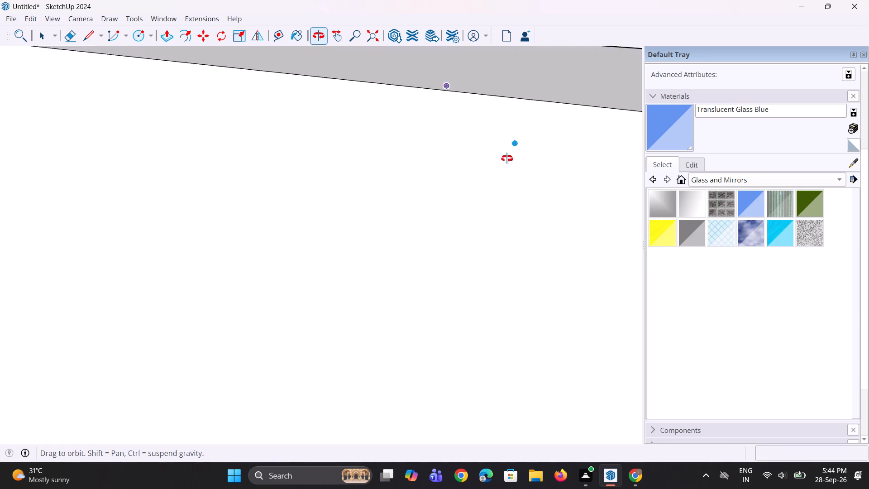
middle_click_drag(507, 158, 496, 208)
scroll(525, 278, "up", 4)
middle_click_drag(509, 259, 410, 148)
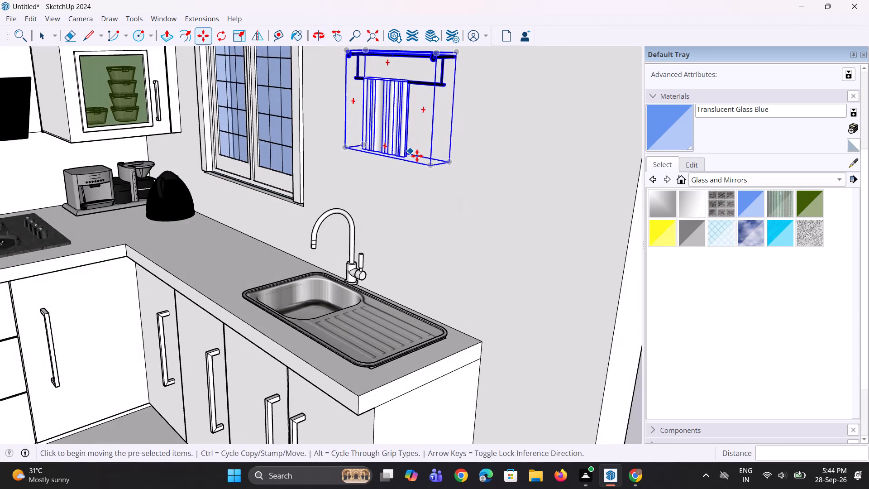
left_click(446, 165)
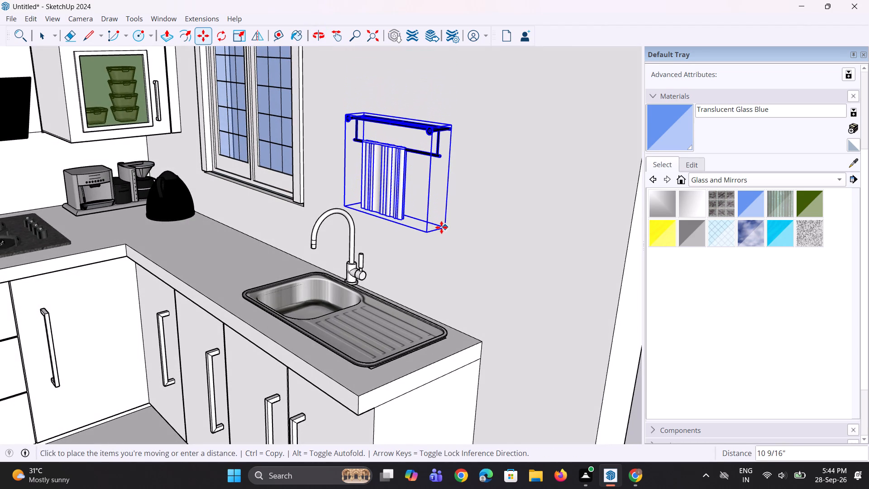
left_click(441, 234)
key("space")
key("space")
scroll(289, 289, "down", 2)
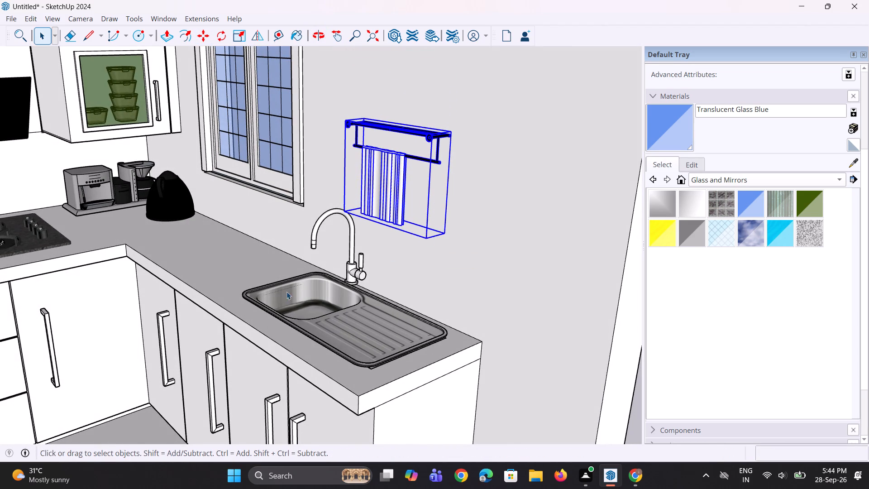
scroll(286, 292, "down", 8)
left_click(499, 240)
Delete the two spare sinks with faucets standing outside the window wall.
middle_click_drag(389, 285, 213, 341)
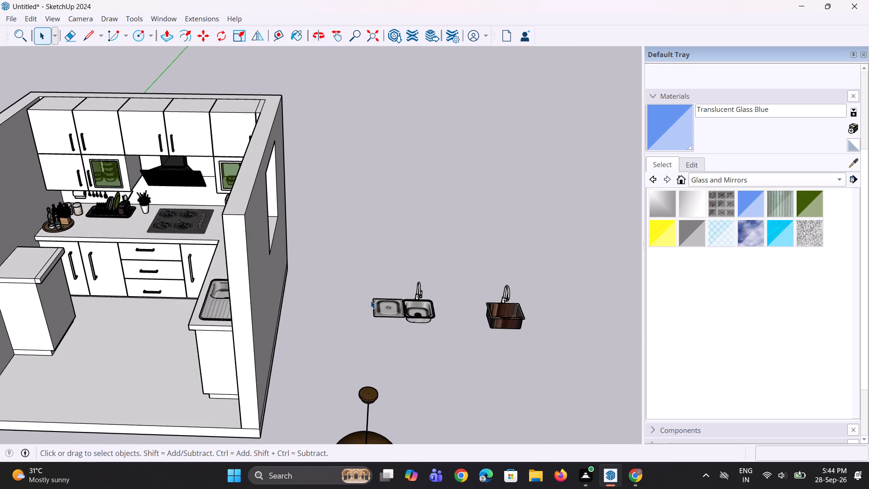
left_click_drag(363, 246, 596, 354)
key("Delete")
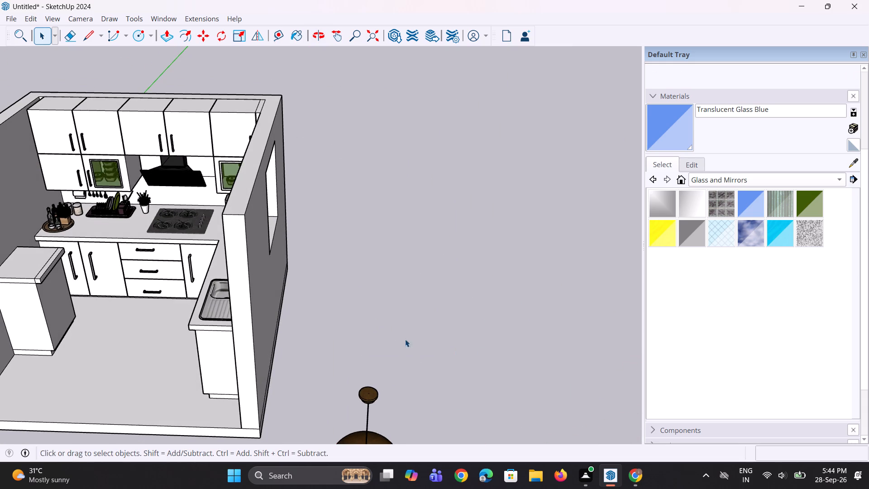
Switch the material library to the Colors collection and bring its green shades into view.
scroll(385, 333, "down", 5)
middle_click_drag(247, 296, 290, 251)
scroll(264, 330, "up", 4)
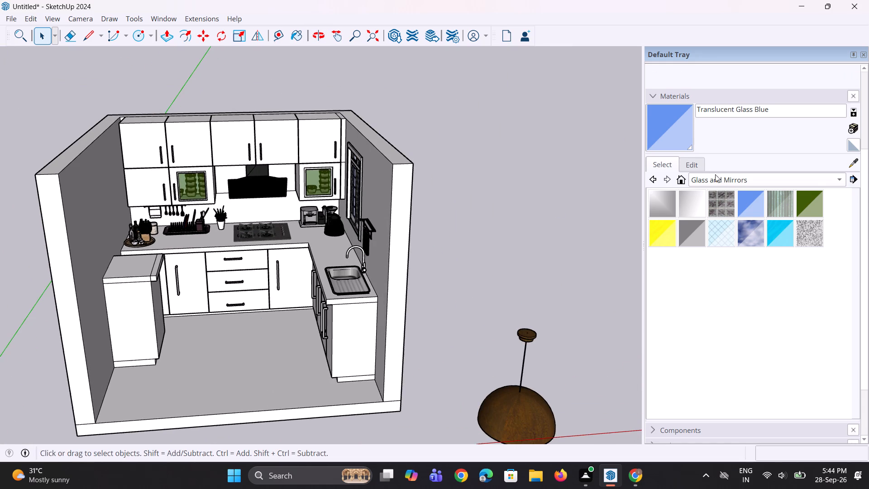
left_click(726, 181)
left_click(718, 158)
scroll(734, 281, "down", 4)
scroll(734, 280, "up", 1)
scroll(734, 278, "down", 3)
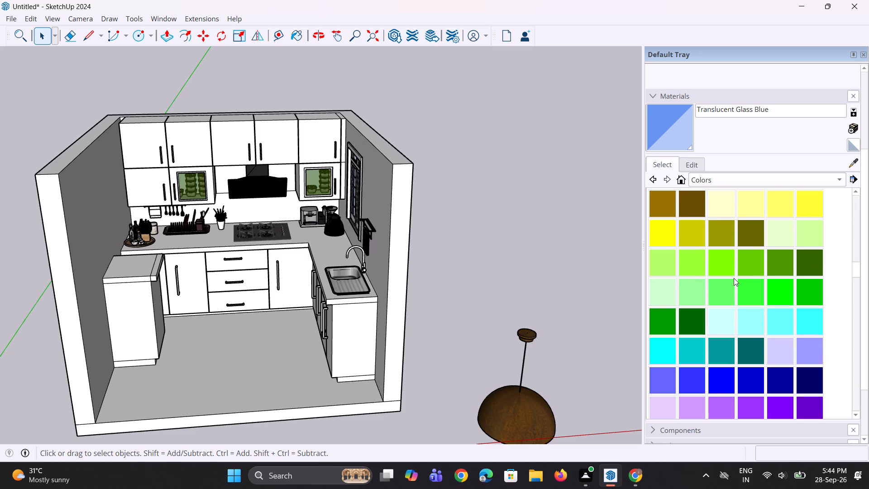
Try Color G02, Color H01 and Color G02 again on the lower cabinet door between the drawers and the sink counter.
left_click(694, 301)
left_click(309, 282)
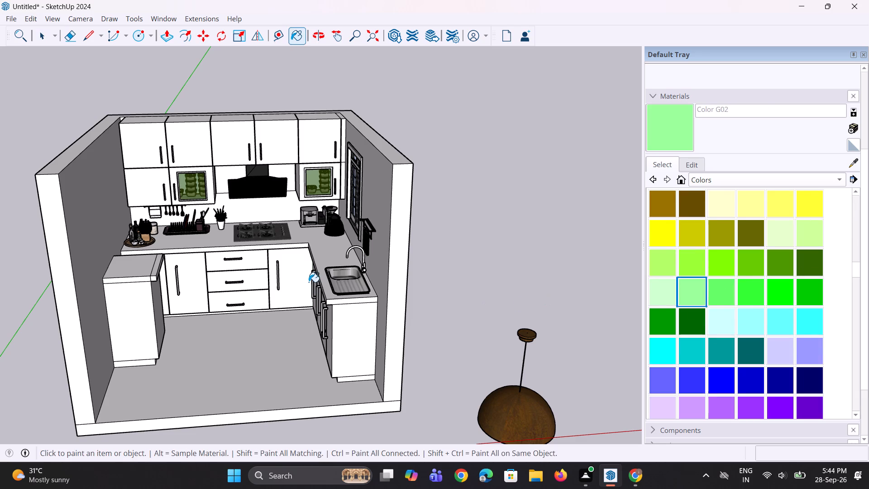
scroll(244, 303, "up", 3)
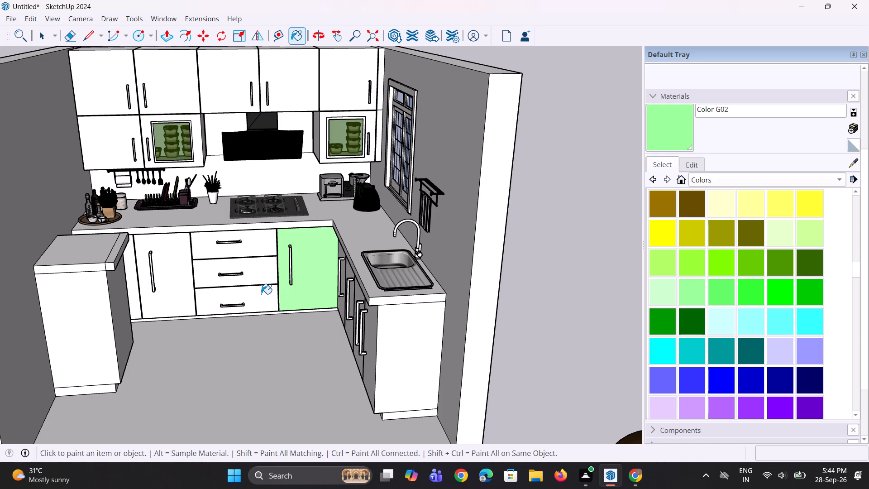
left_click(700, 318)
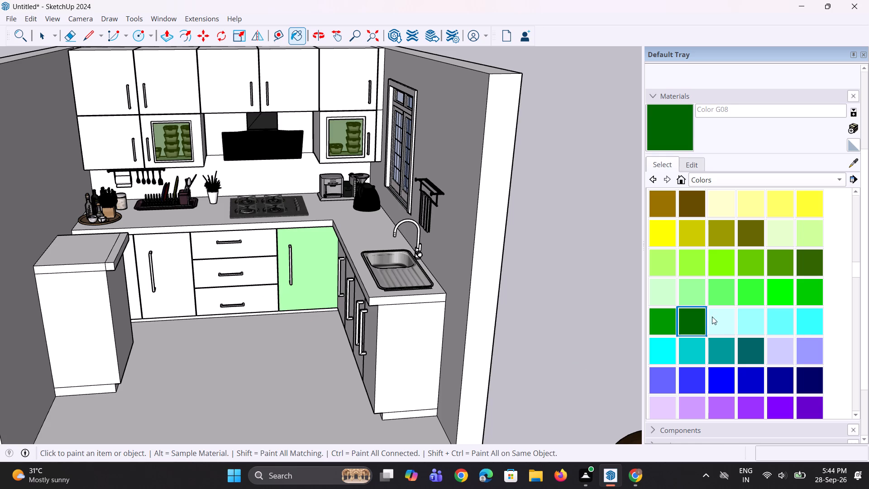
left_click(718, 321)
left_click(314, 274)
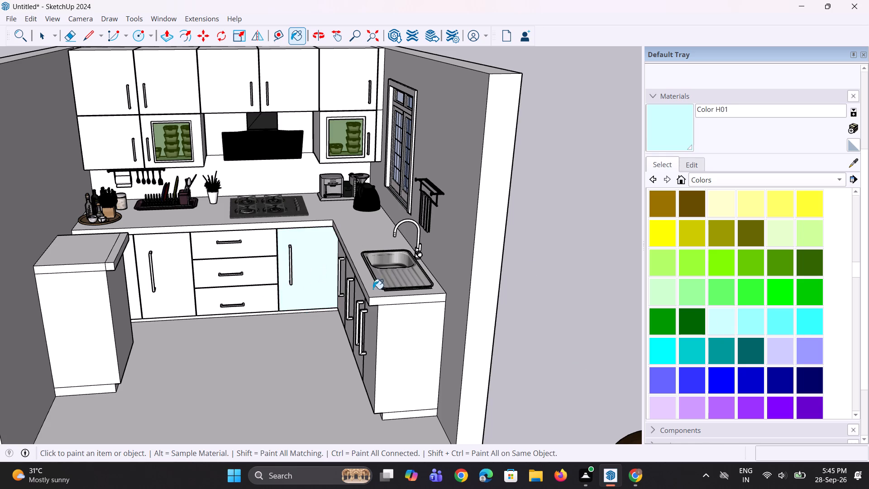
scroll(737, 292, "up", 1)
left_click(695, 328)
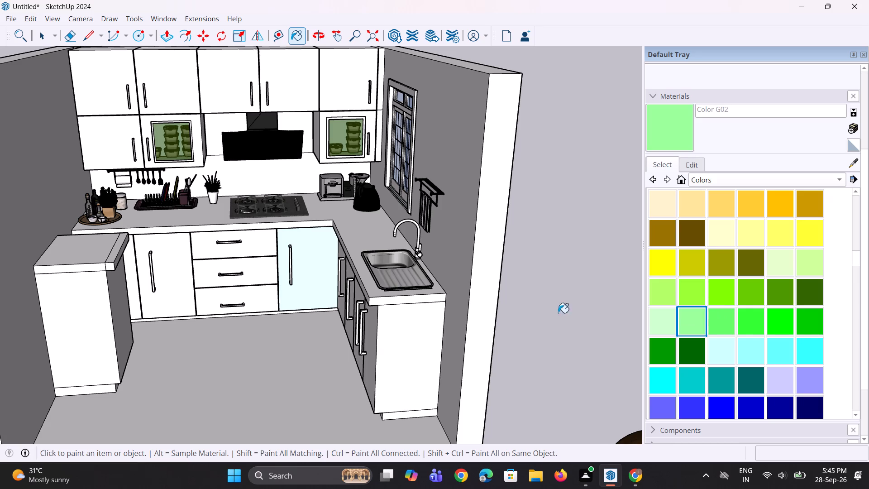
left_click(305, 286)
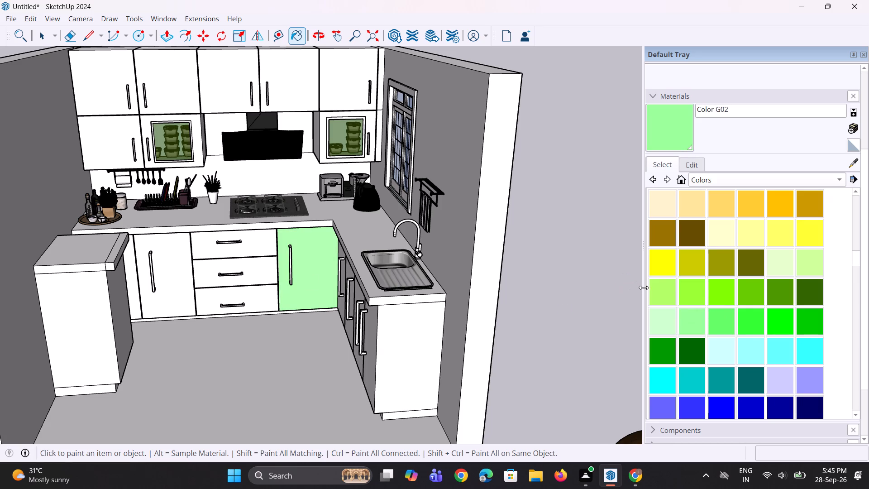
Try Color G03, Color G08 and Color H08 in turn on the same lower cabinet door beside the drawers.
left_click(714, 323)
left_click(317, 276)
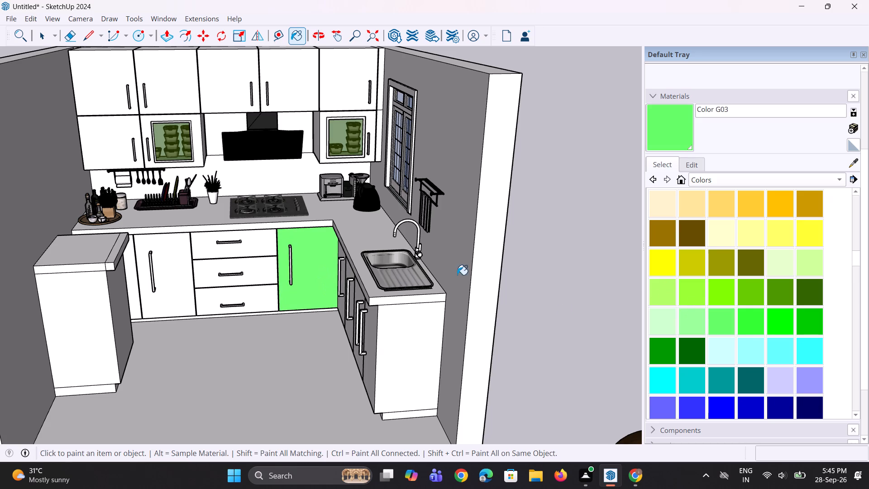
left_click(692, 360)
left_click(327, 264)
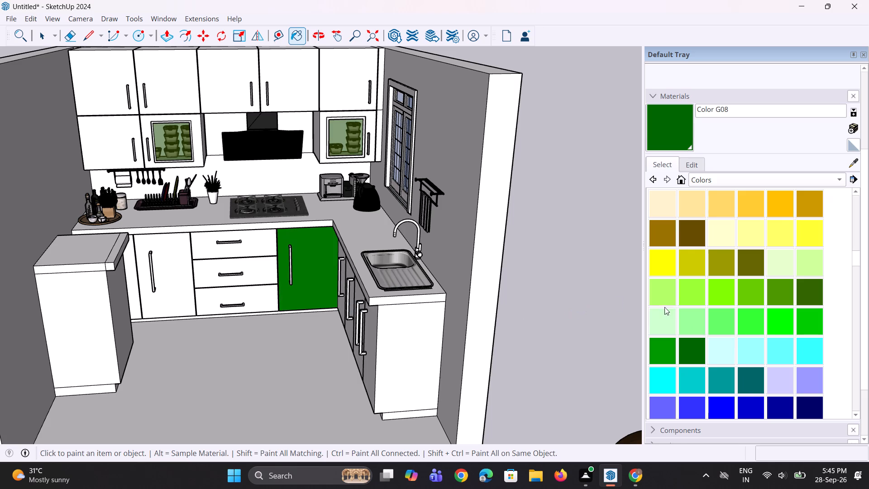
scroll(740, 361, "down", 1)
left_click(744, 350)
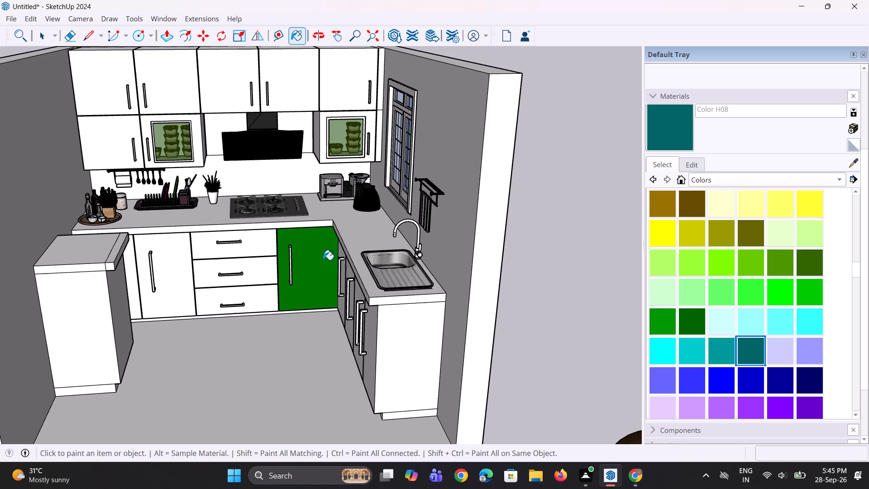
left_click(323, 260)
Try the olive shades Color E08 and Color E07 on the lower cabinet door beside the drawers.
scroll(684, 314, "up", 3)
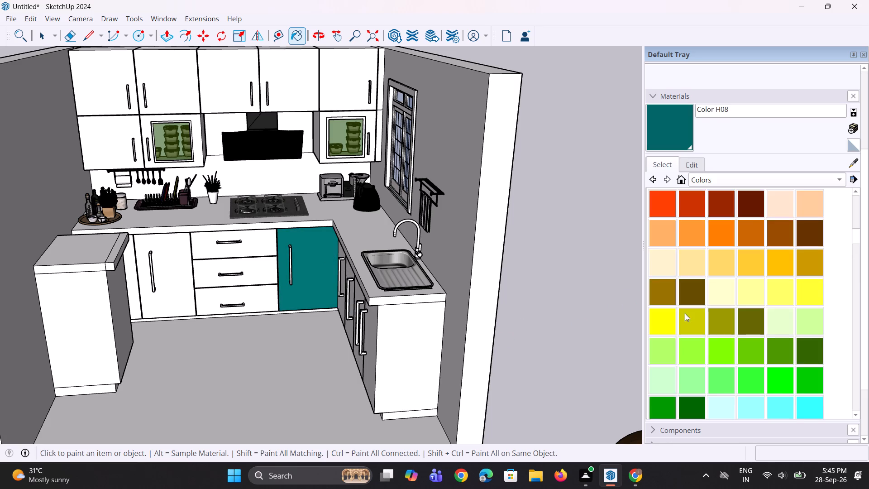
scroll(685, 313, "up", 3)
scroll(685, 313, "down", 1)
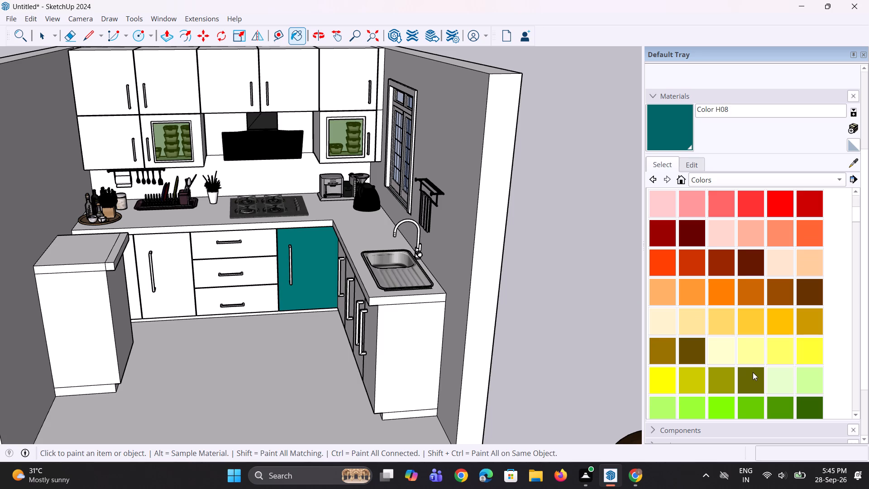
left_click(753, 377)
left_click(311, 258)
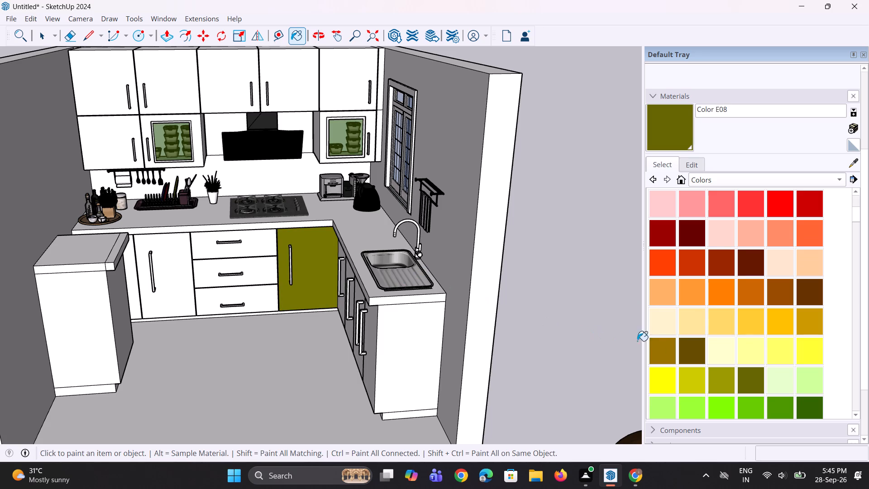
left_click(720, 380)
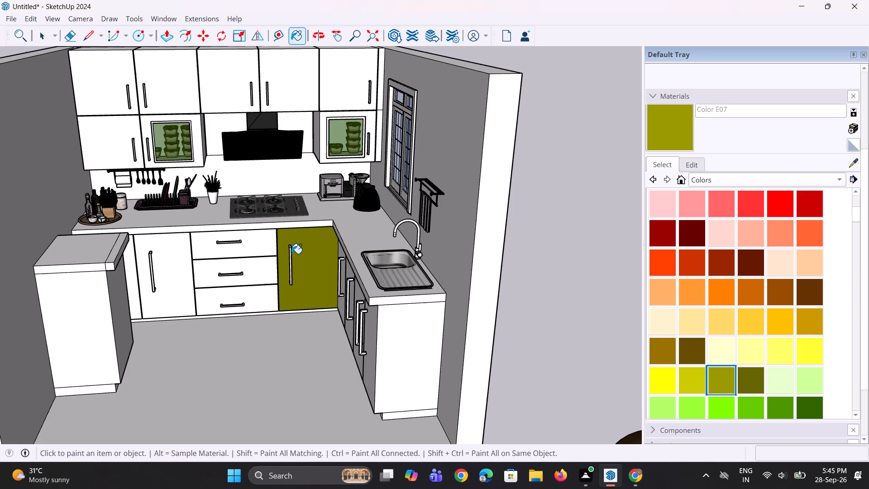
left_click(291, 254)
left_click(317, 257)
Paint the lower cabinet door beside the drawers with Color E06.
scroll(322, 266, "down", 2)
middle_click_drag(322, 268, 318, 252)
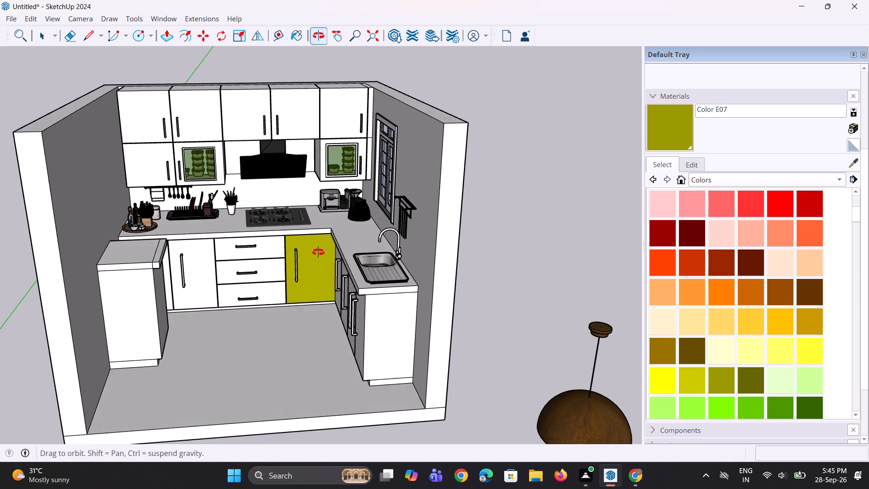
middle_click_drag(318, 252, 318, 251)
scroll(624, 235, "up", 2)
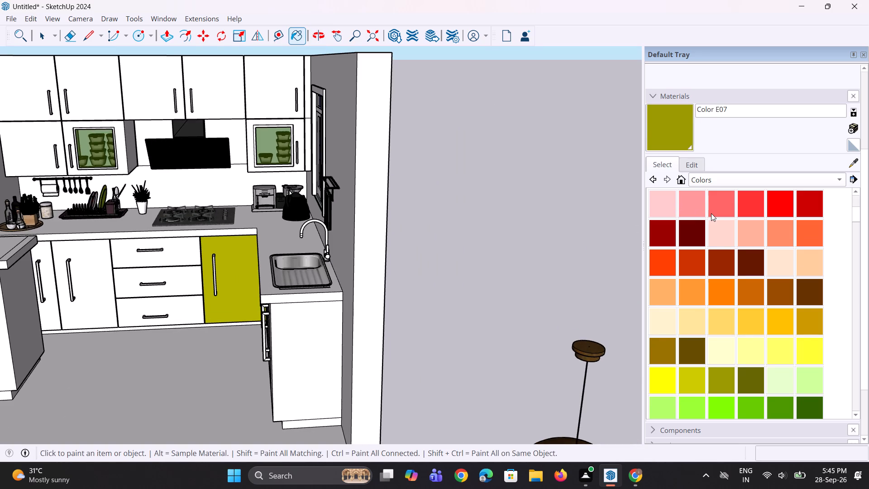
left_click(689, 386)
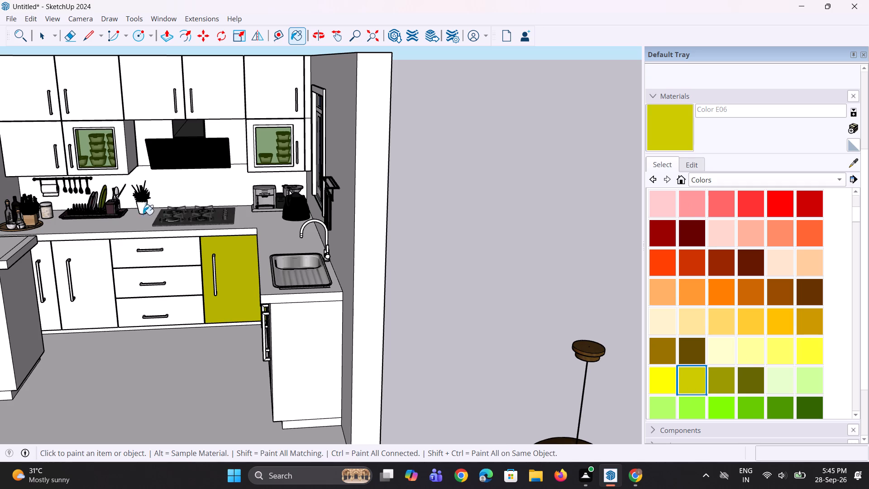
left_click(225, 260)
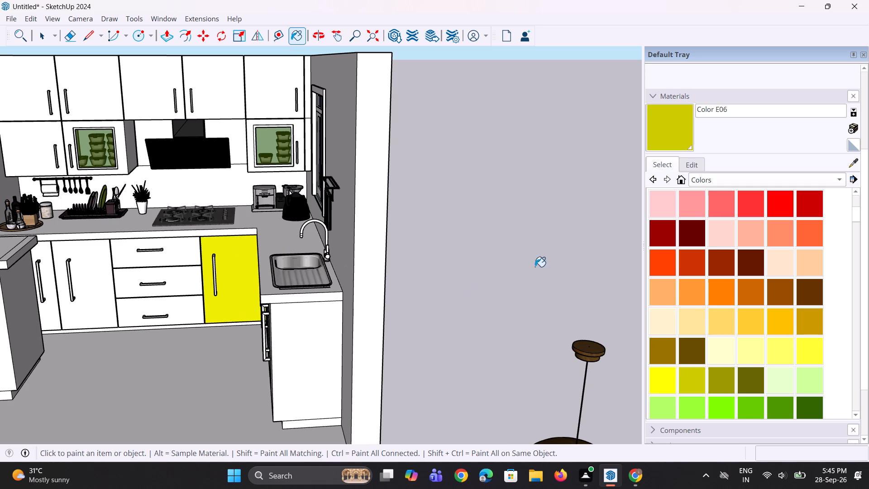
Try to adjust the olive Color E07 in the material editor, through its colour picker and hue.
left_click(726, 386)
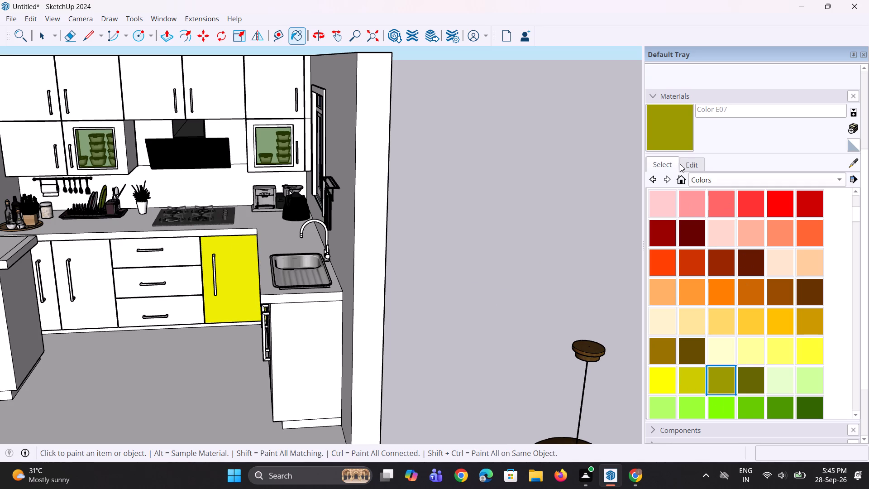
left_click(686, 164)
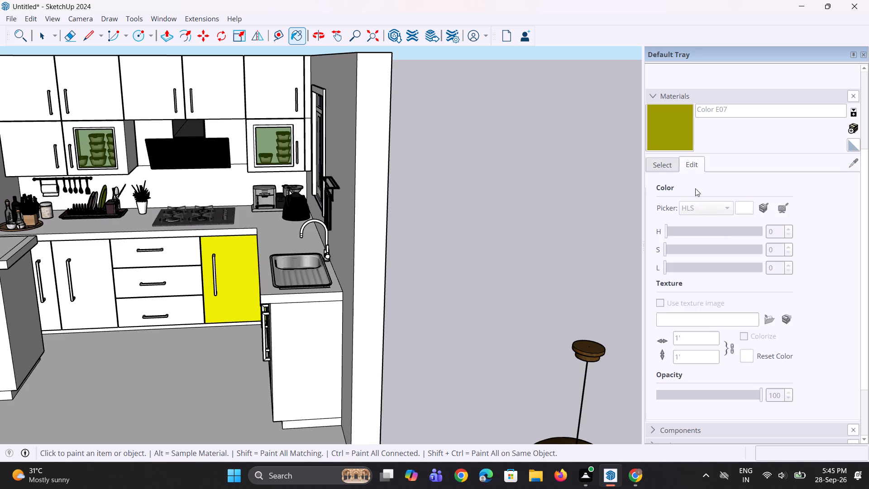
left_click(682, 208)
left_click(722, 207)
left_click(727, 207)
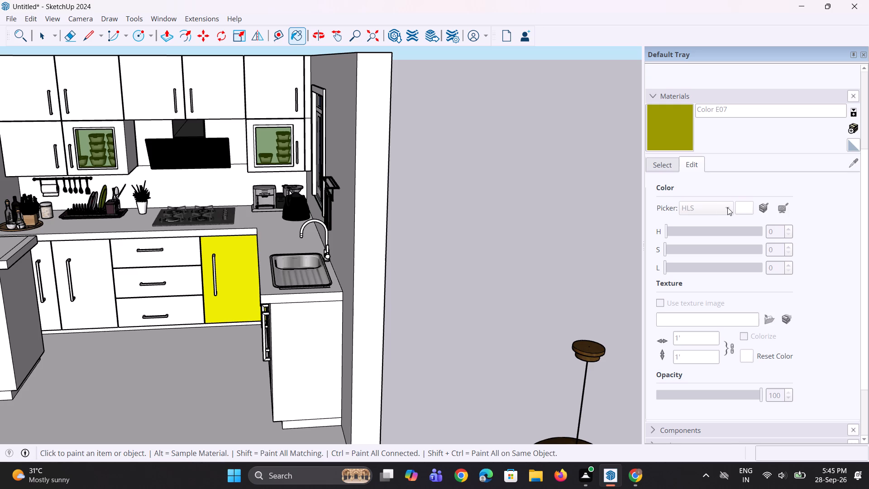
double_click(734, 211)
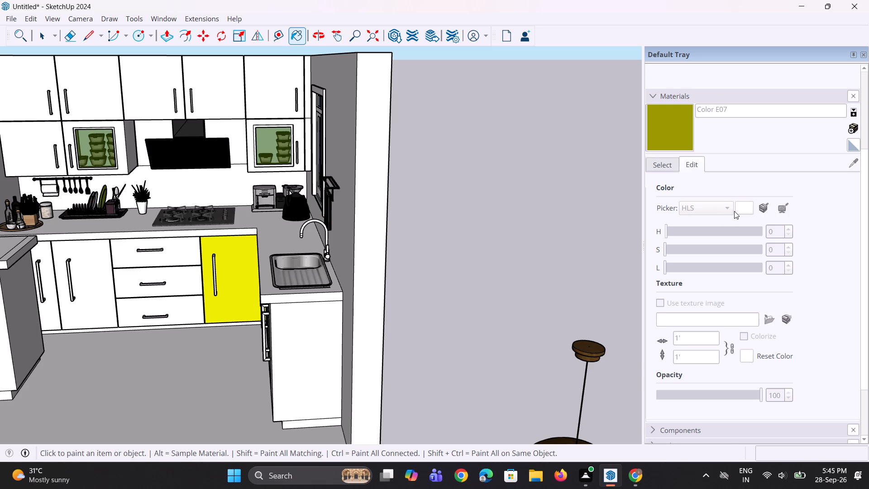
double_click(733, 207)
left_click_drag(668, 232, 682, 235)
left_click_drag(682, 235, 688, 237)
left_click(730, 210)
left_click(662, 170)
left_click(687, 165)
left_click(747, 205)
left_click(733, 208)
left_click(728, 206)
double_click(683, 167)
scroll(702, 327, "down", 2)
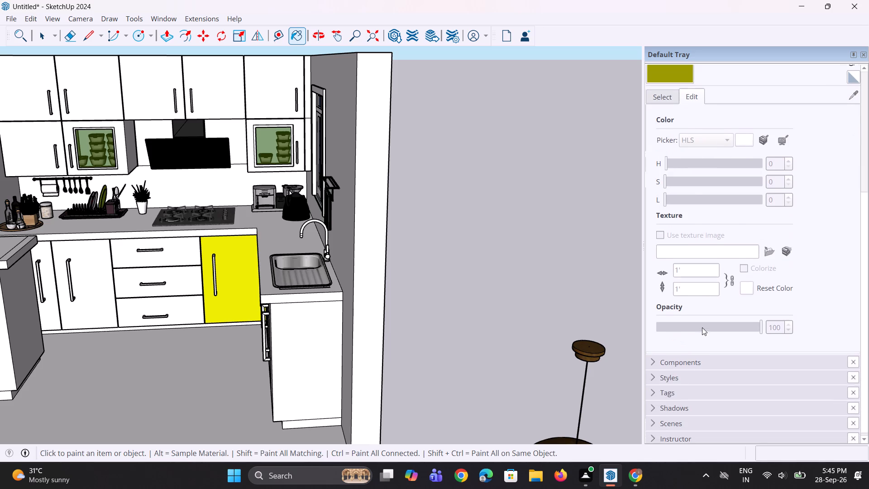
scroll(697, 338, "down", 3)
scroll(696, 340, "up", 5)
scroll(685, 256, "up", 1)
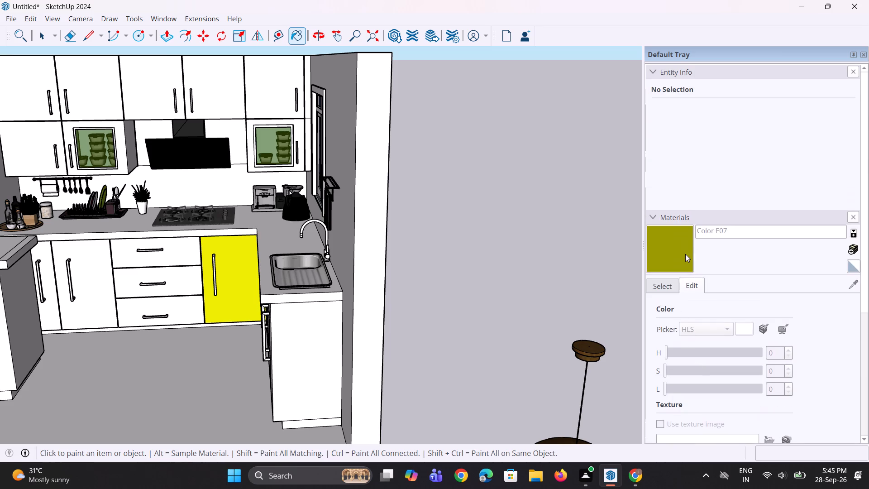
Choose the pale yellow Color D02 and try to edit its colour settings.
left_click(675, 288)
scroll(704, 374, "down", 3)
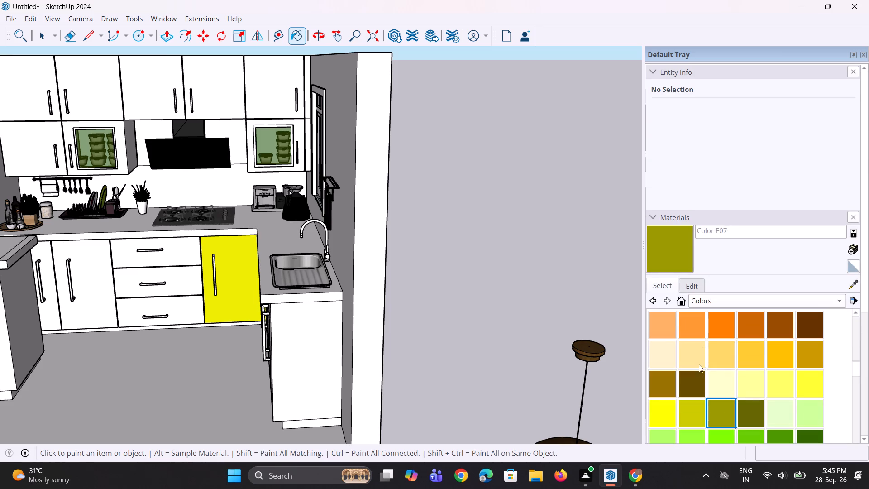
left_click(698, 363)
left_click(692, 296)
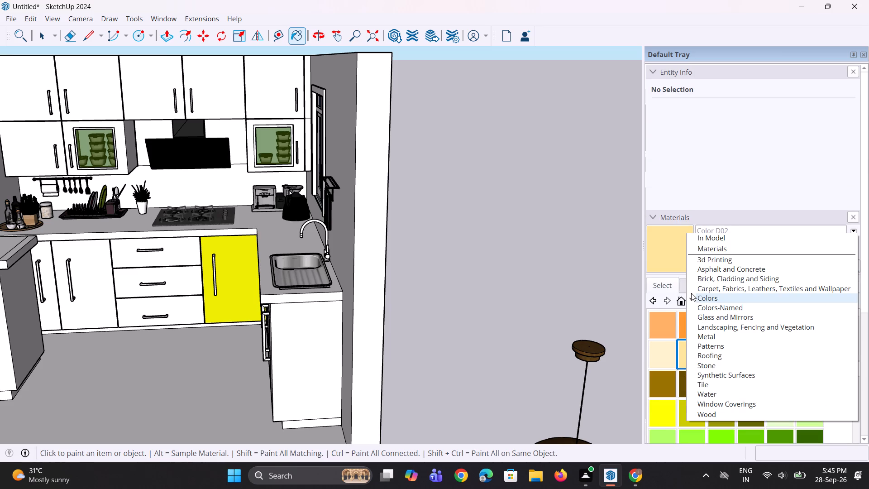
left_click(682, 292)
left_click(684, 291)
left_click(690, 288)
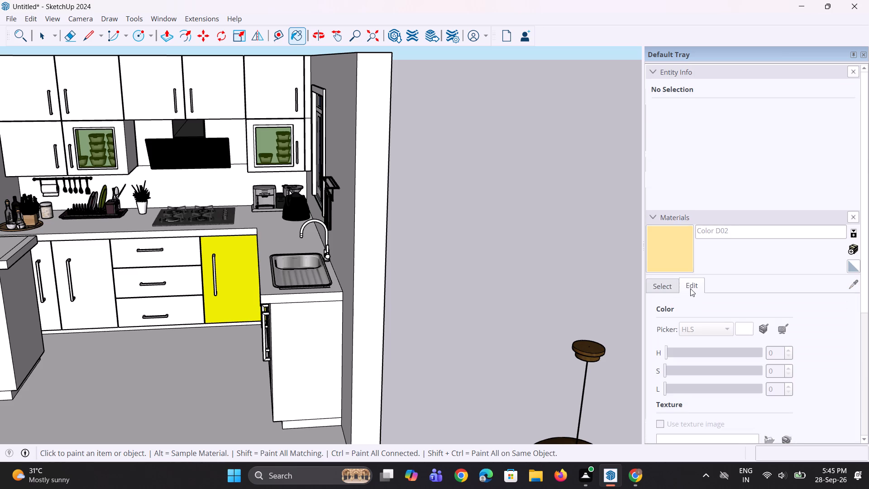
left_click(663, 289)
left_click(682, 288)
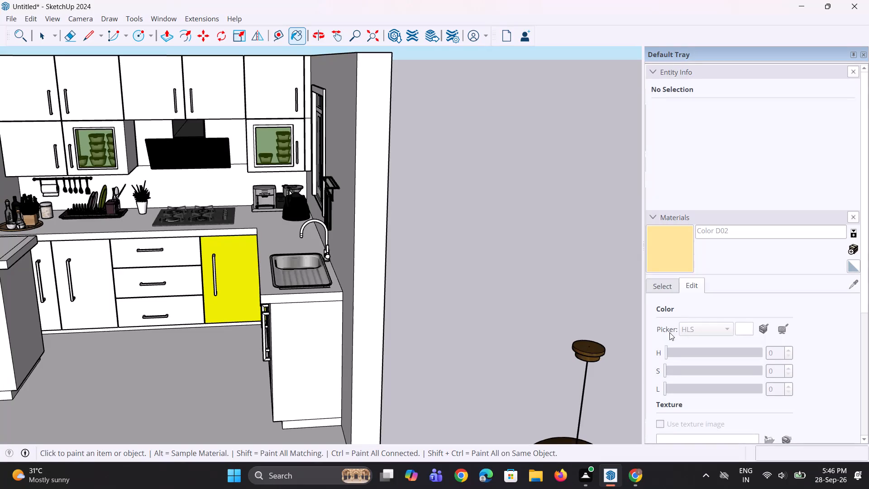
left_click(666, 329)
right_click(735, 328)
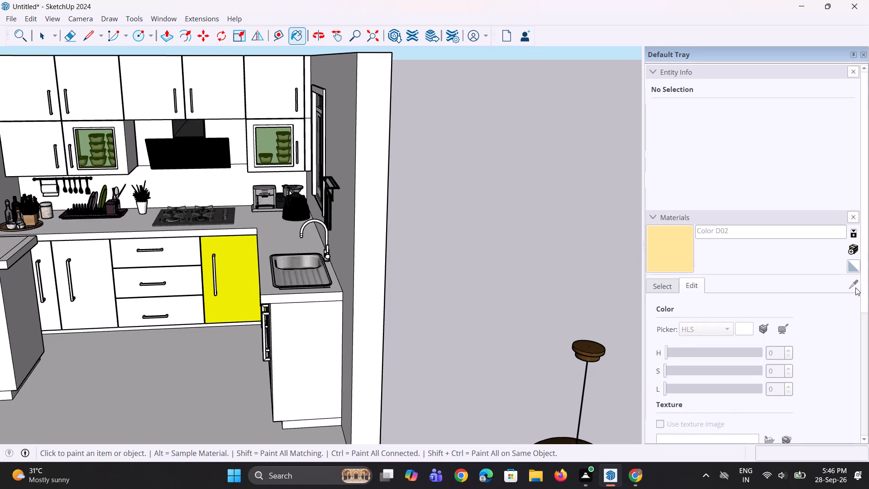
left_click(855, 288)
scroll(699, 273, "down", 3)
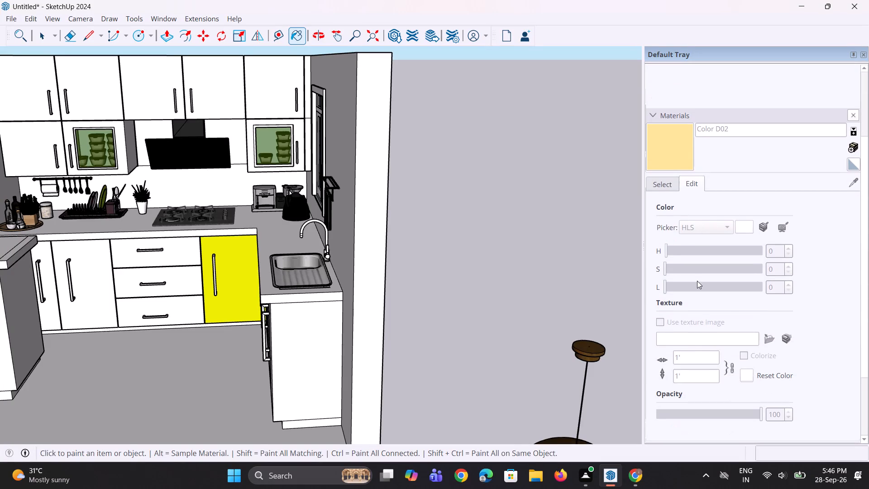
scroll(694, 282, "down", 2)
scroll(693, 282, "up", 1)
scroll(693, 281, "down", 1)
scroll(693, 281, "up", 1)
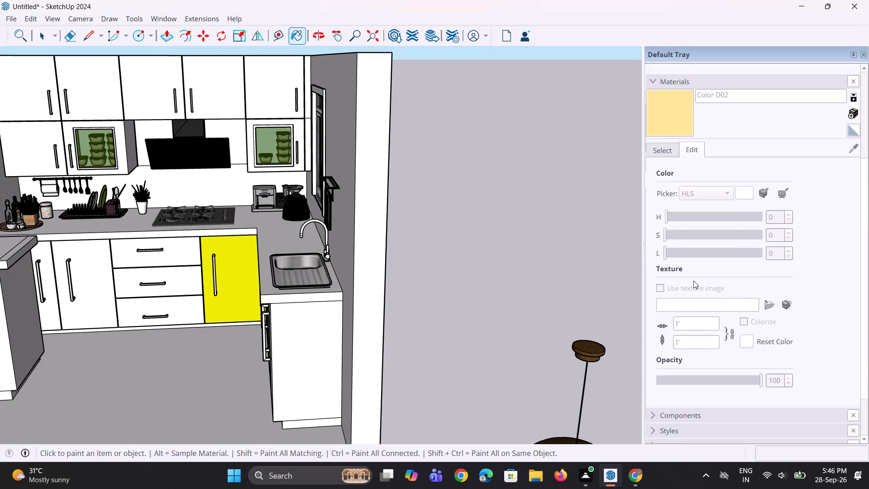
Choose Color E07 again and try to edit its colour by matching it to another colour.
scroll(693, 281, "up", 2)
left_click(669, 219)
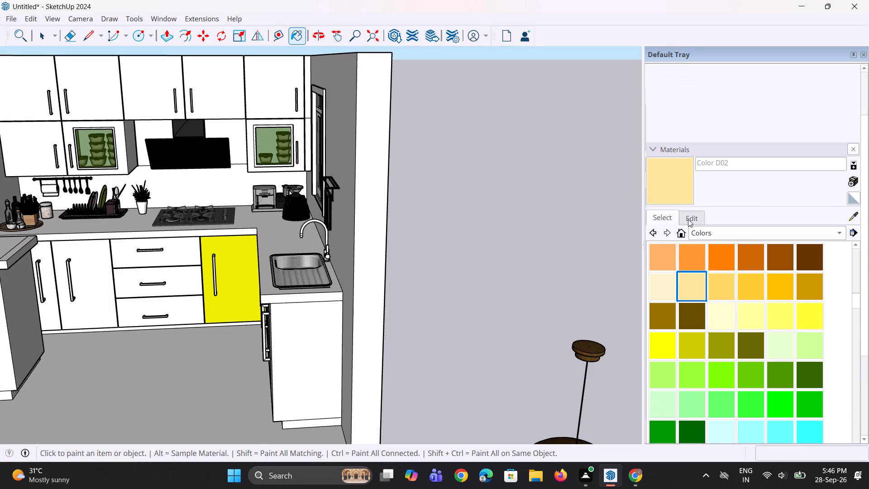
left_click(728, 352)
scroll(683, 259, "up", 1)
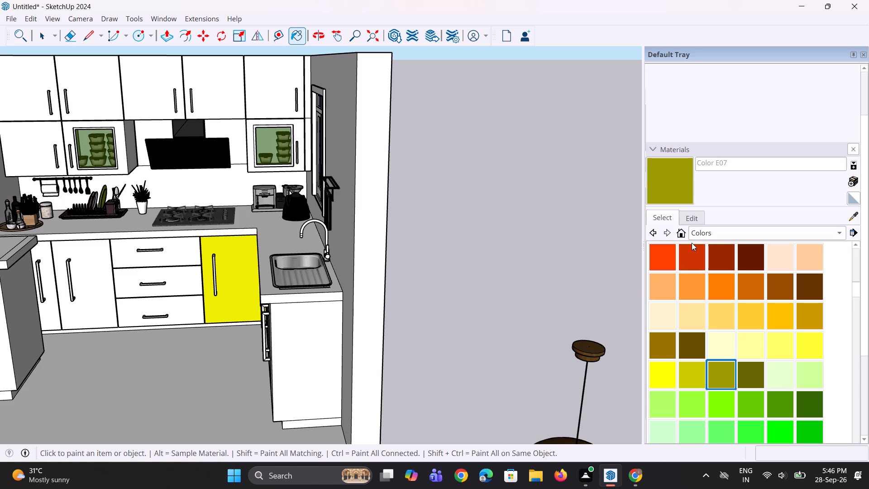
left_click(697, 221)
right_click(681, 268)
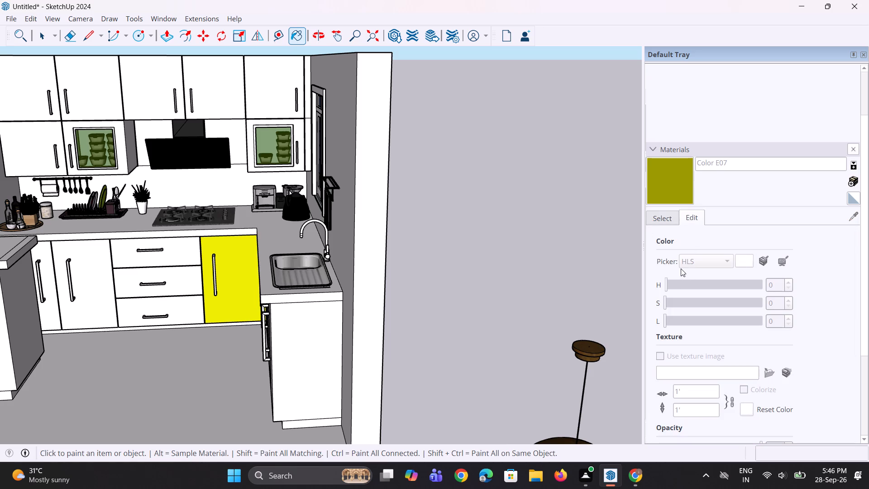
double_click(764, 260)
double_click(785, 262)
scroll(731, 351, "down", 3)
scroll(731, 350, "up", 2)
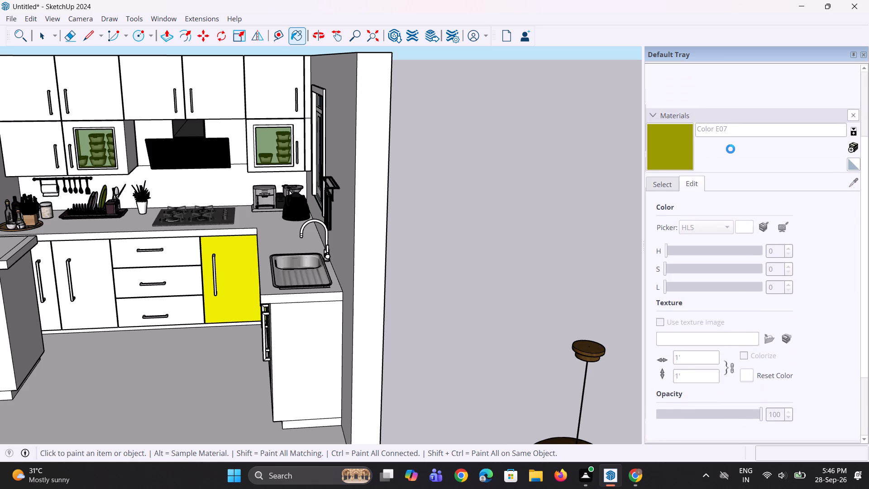
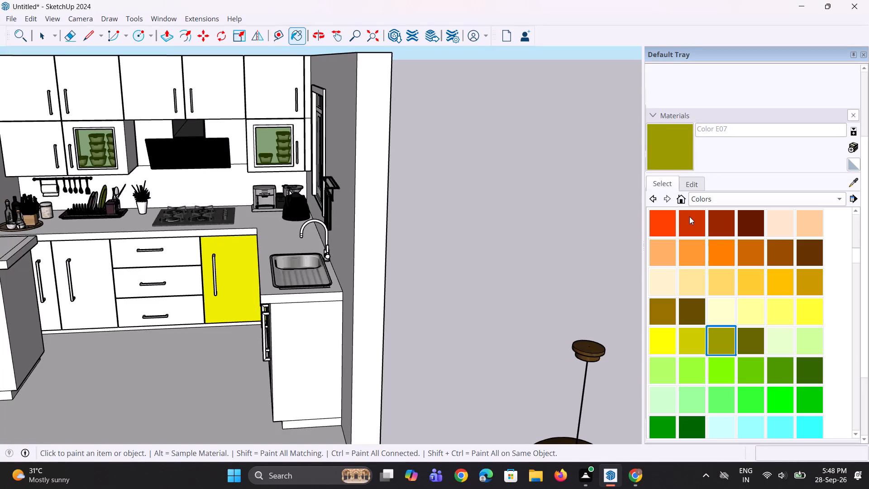
Browse the In Model and Colors material collections for a green shade for the base cabinet door.
left_click(682, 203)
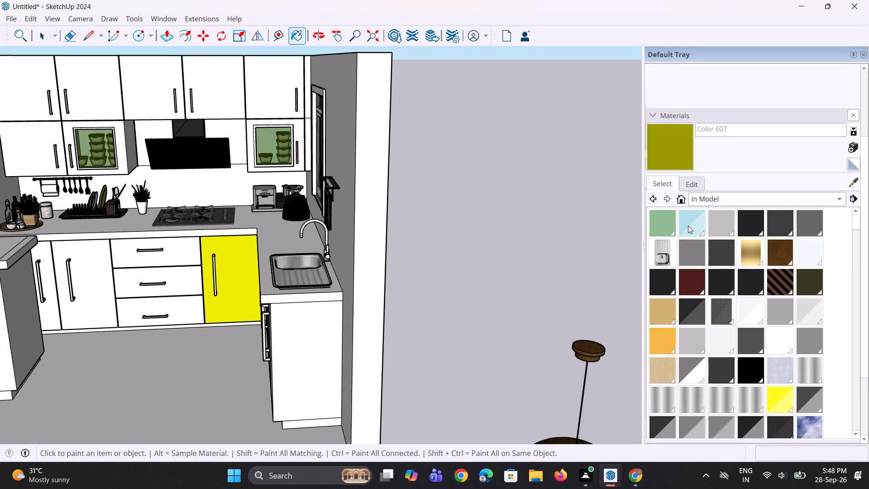
scroll(688, 259, "down", 3)
scroll(715, 371, "down", 4)
scroll(719, 369, "up", 7)
left_click(662, 183)
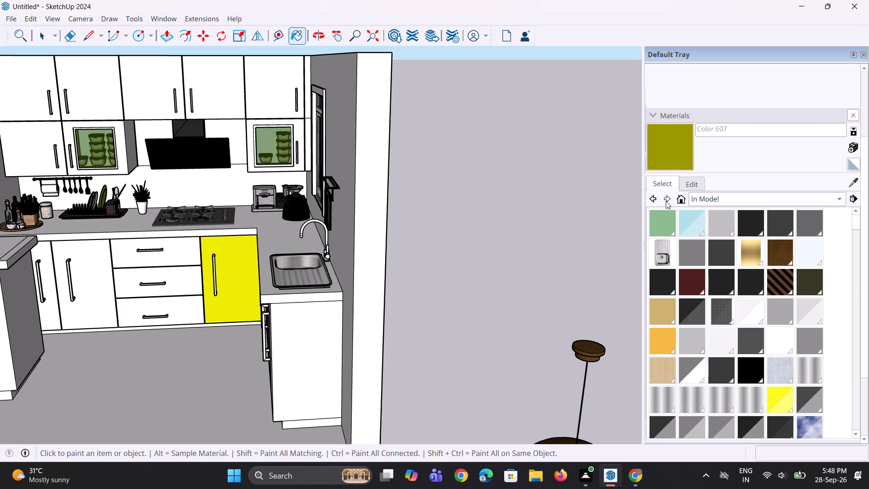
left_click(666, 201)
left_click(655, 200)
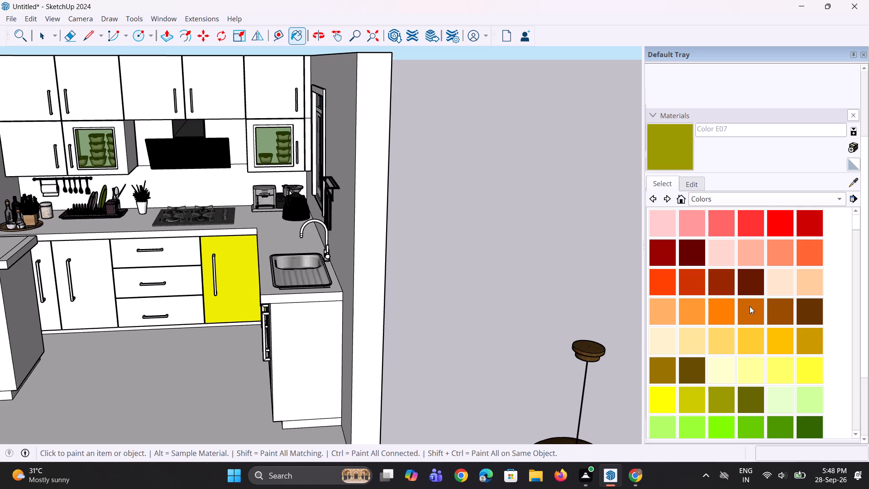
scroll(731, 382, "down", 1)
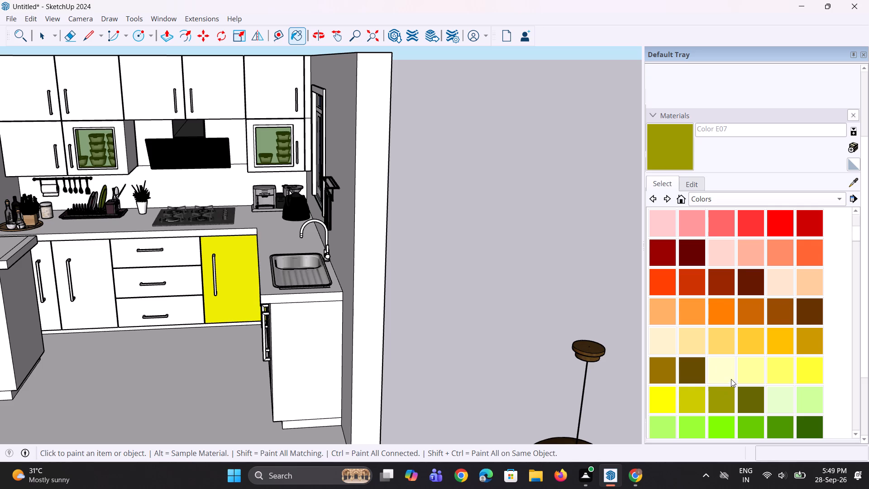
scroll(731, 379, "down", 1)
left_click(726, 373)
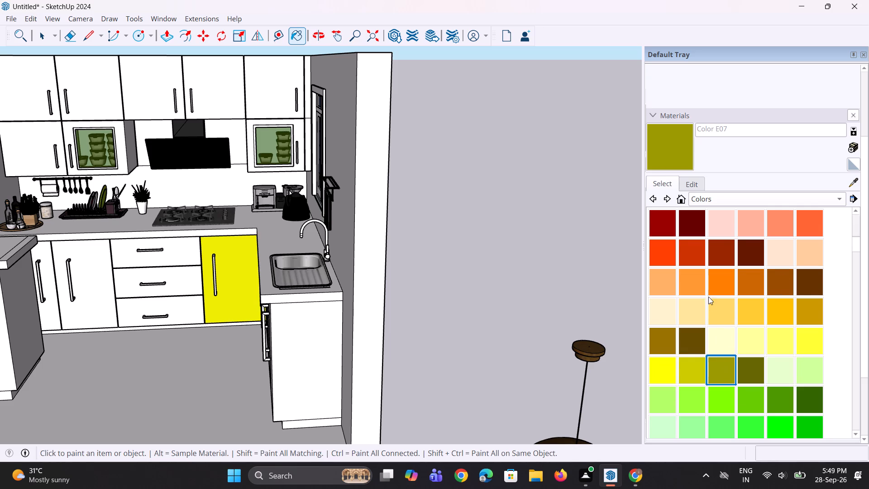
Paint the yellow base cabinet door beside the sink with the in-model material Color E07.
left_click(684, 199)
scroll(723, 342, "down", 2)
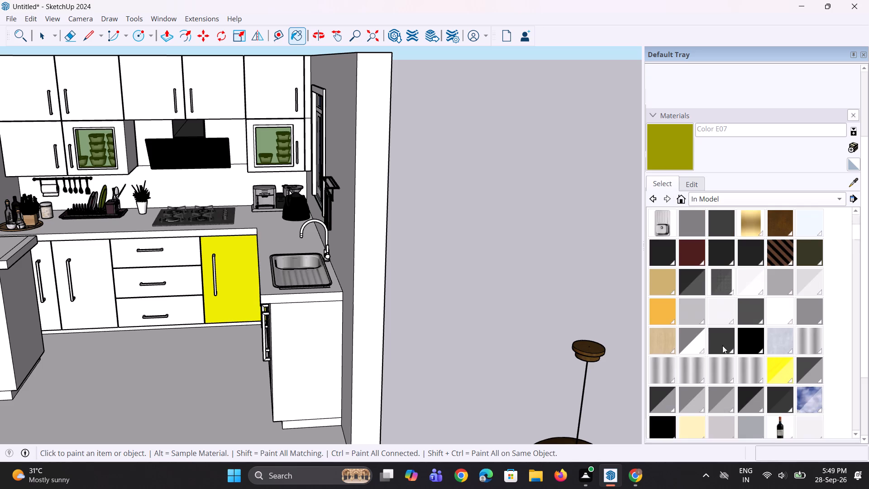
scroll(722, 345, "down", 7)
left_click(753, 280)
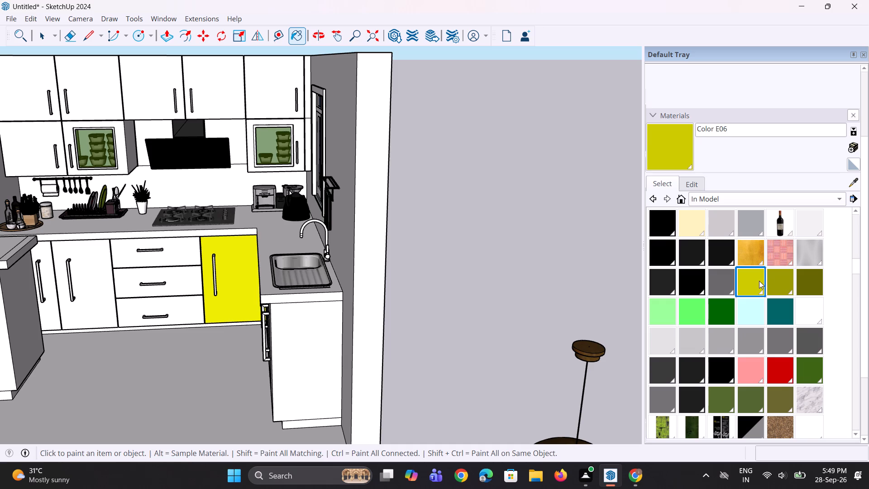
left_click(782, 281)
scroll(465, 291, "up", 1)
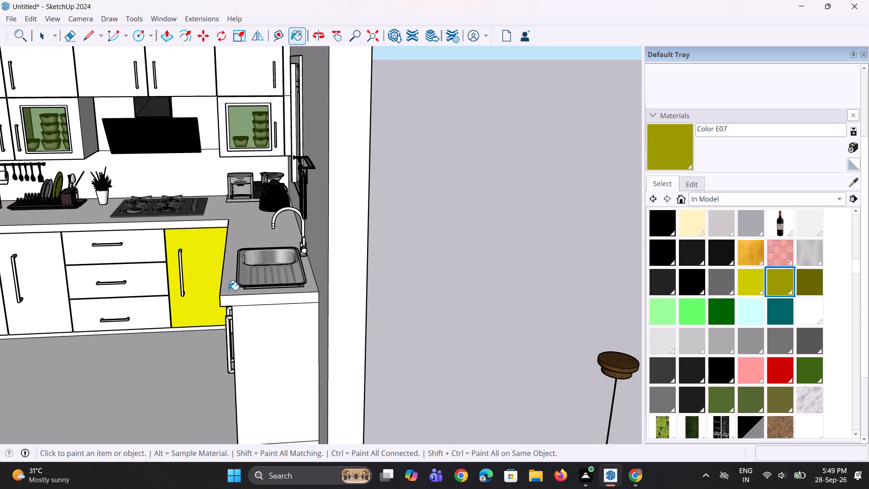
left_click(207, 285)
Repaint the base cabinet door beside the sink with the in-model material Decor - Olives.
scroll(187, 321, "down", 3)
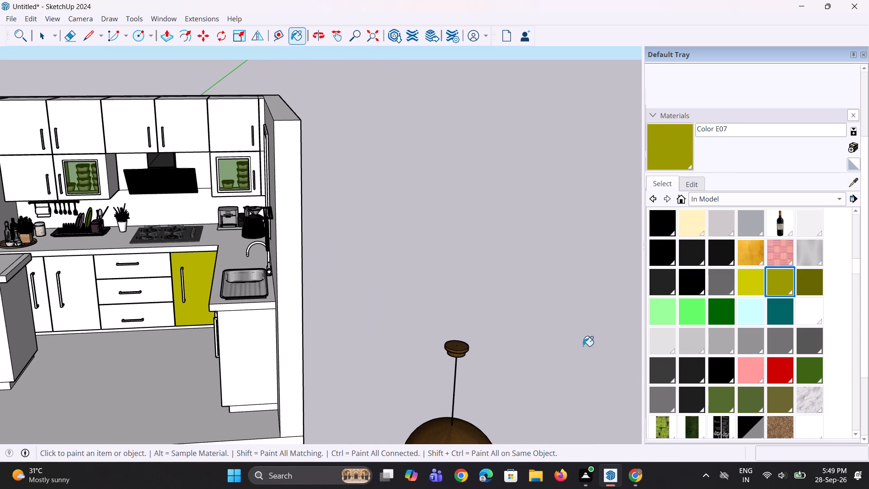
scroll(731, 353, "down", 3)
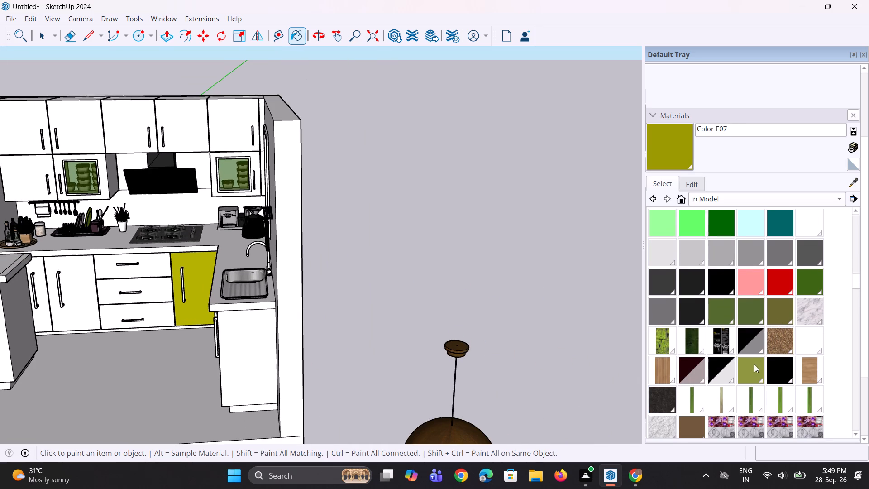
left_click(754, 368)
scroll(255, 311, "up", 2)
left_click(190, 280)
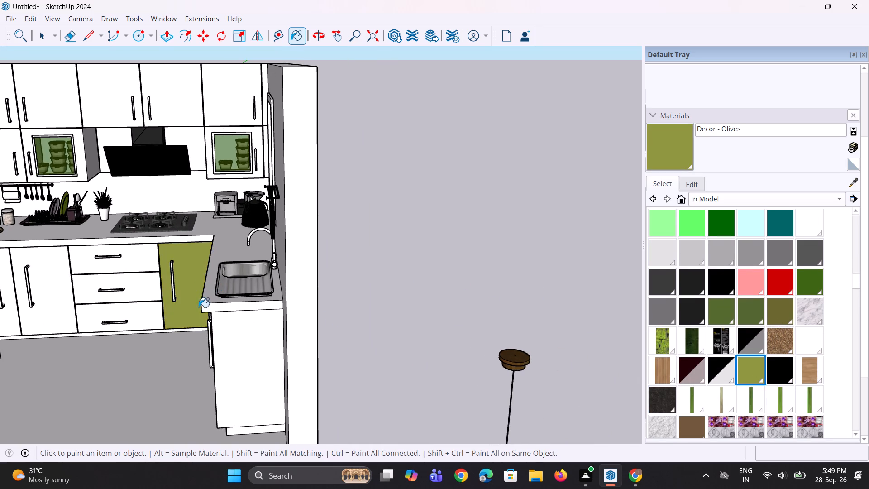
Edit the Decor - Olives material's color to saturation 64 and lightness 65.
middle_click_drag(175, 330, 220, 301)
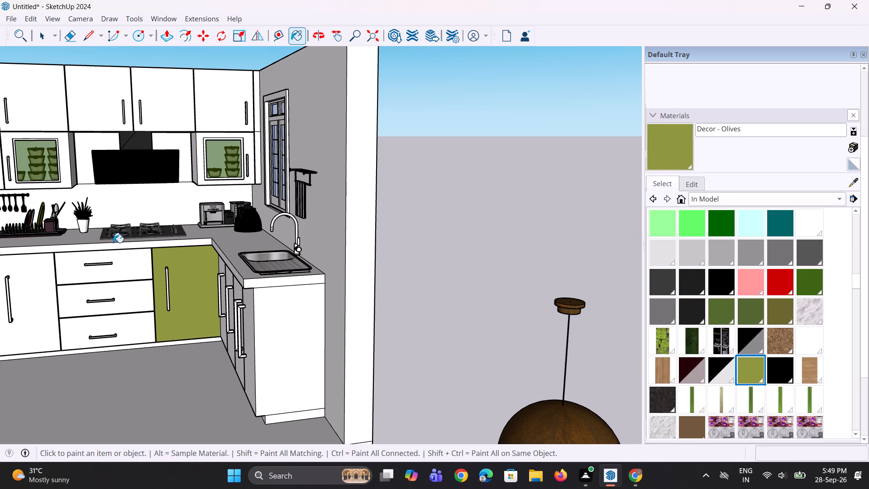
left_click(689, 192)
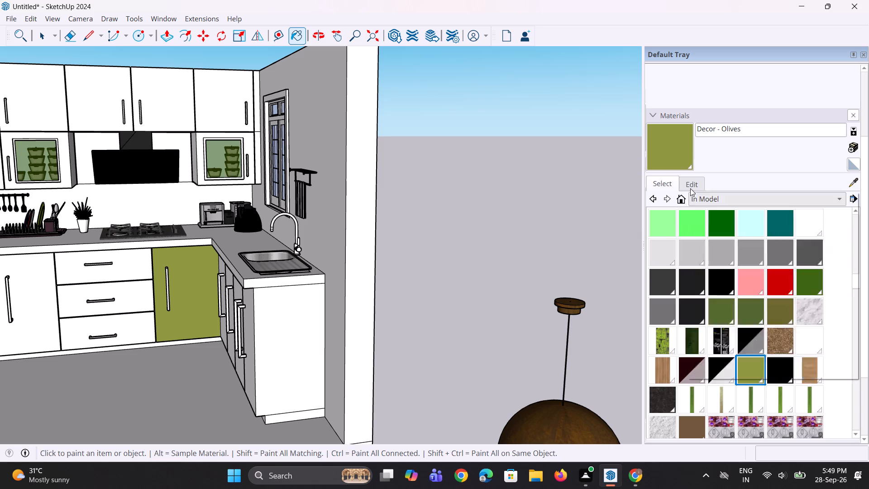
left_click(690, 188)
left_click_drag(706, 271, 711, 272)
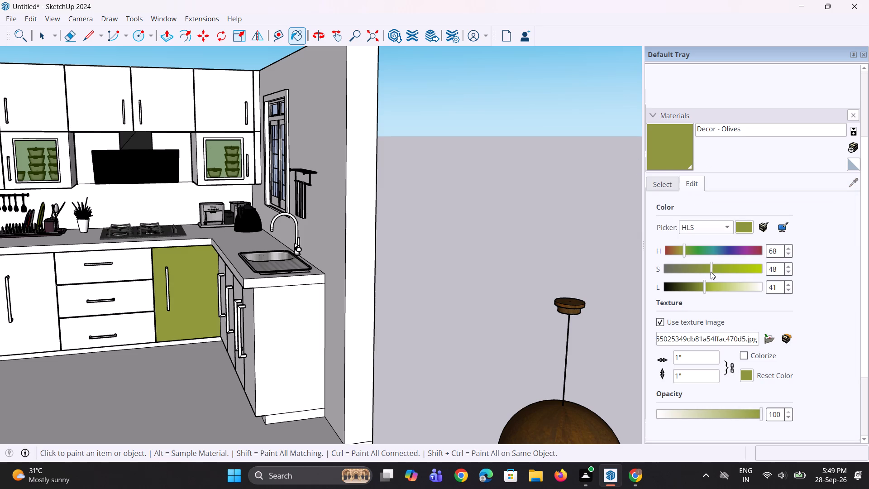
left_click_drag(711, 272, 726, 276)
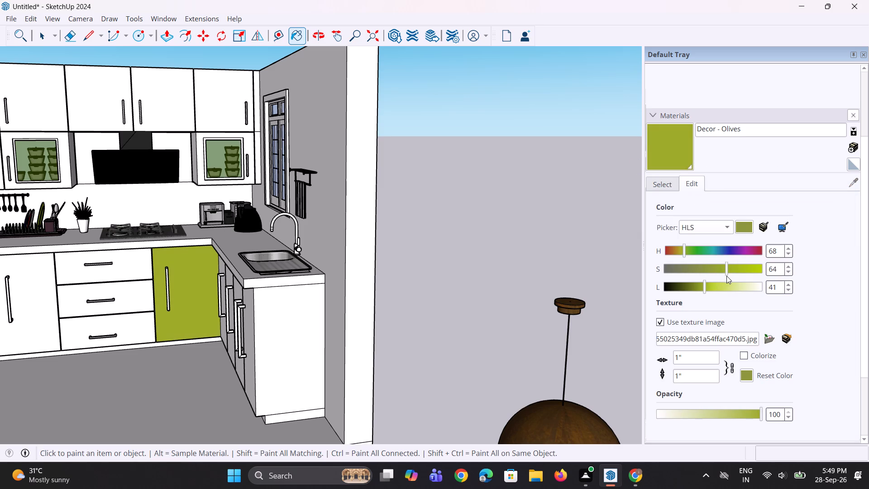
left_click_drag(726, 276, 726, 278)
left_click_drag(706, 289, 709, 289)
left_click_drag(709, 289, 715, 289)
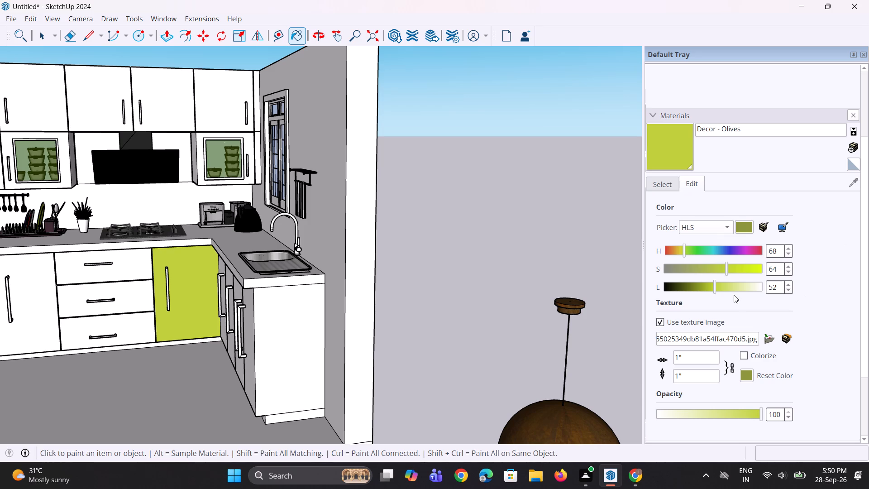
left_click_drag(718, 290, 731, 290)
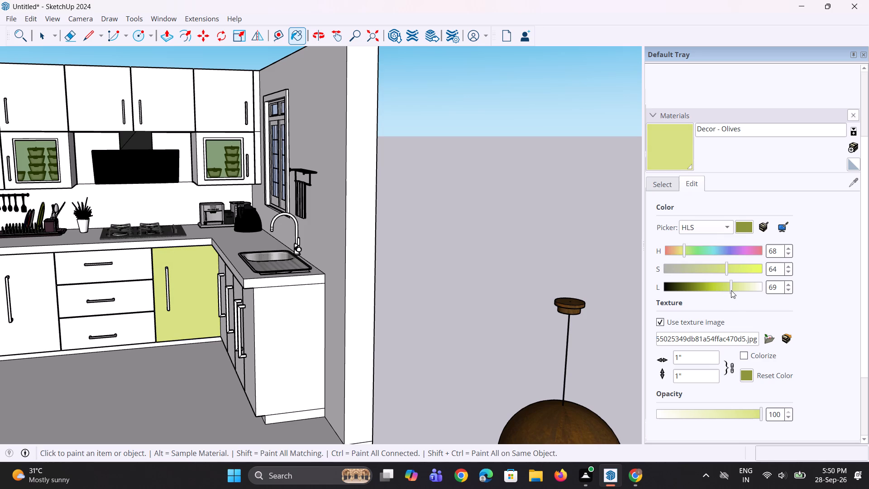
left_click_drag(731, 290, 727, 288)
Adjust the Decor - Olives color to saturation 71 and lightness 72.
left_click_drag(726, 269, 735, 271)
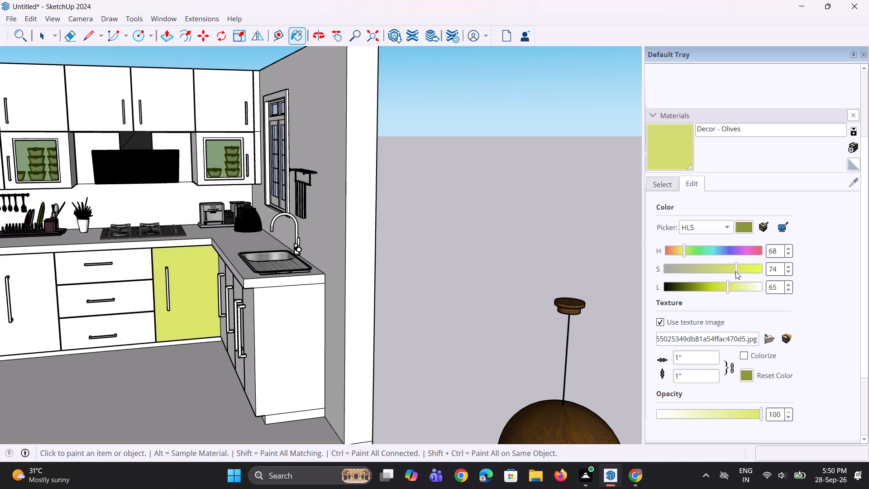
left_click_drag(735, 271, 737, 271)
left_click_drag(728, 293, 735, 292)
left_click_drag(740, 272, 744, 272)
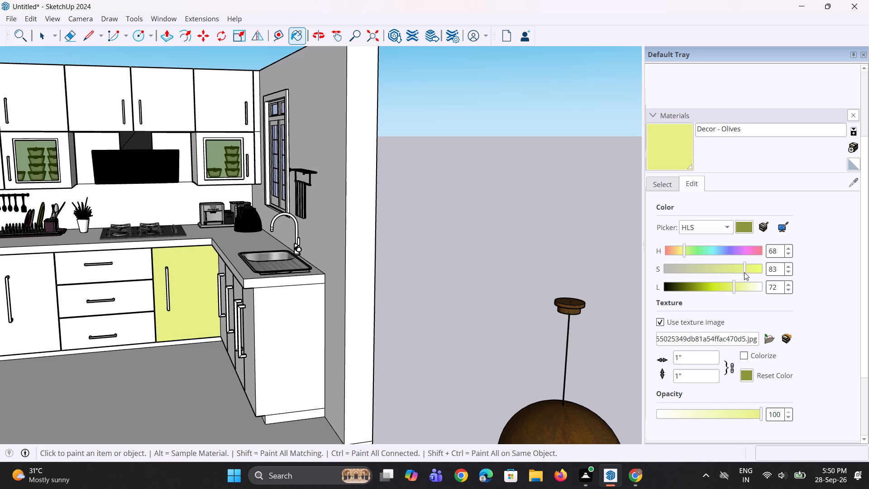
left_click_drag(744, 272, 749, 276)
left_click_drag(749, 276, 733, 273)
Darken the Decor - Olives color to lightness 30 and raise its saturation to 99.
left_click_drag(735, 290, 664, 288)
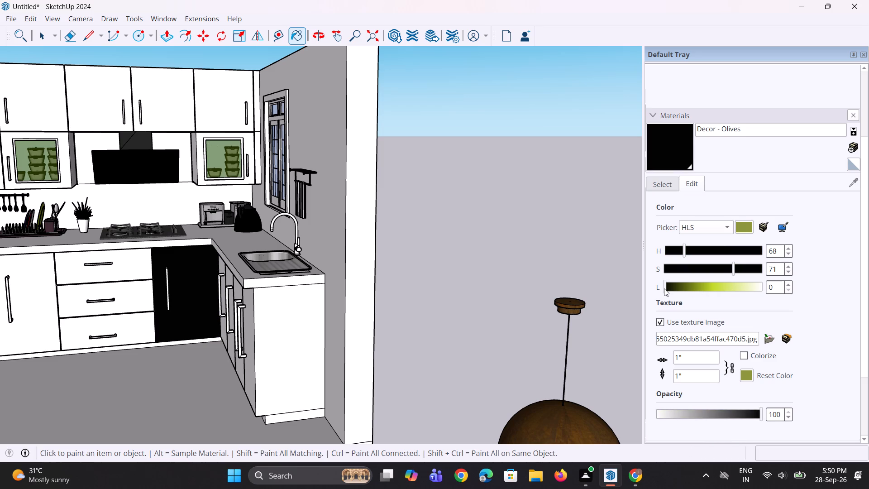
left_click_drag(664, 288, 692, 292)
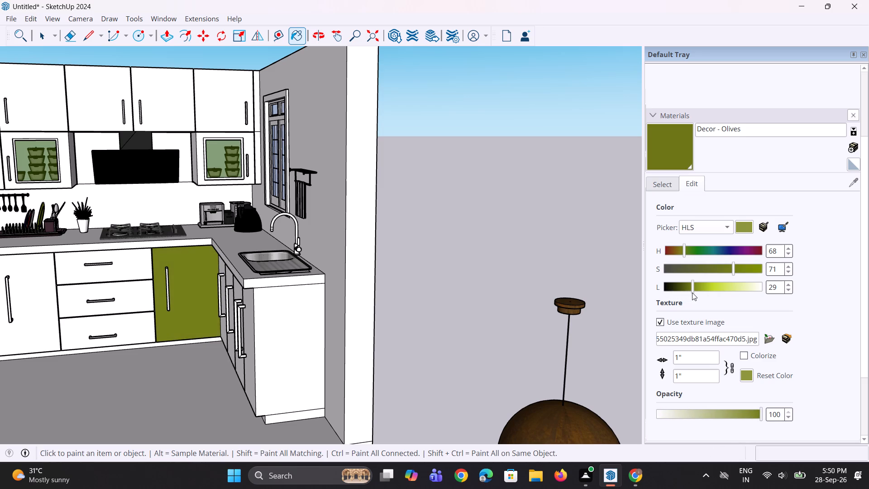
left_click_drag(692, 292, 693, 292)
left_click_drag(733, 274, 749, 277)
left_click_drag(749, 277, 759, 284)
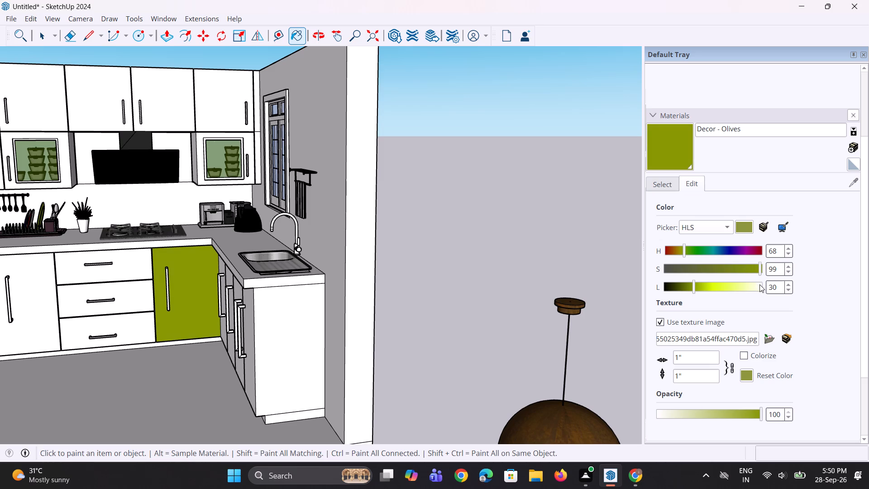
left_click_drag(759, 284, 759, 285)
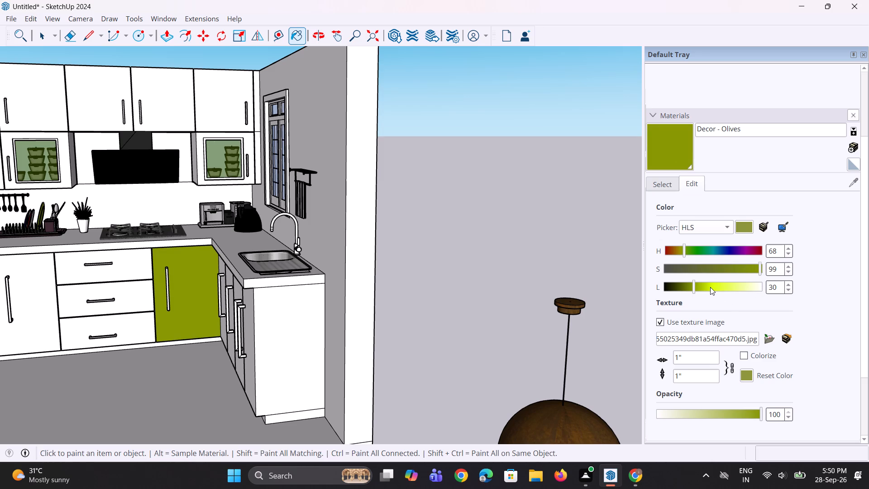
Set the Decor - Olives color to lightness 40 and saturation 100, keeping hue 68.
left_click(710, 287)
left_click(704, 288)
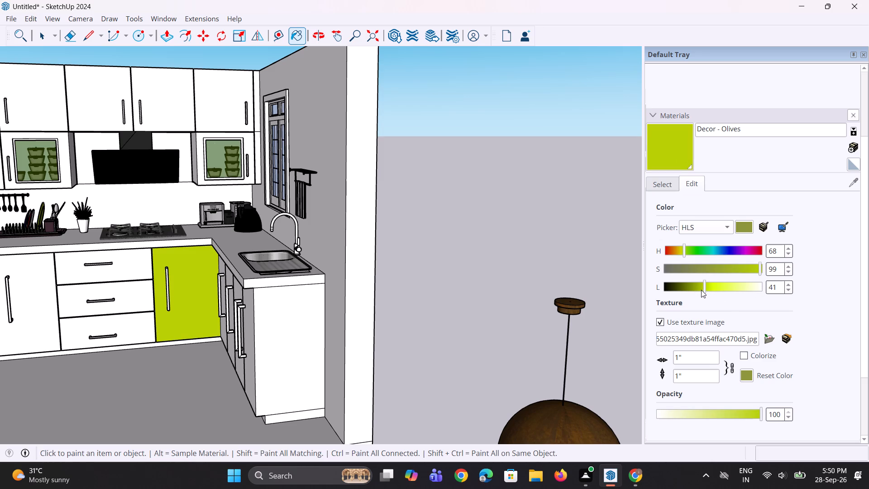
left_click(701, 290)
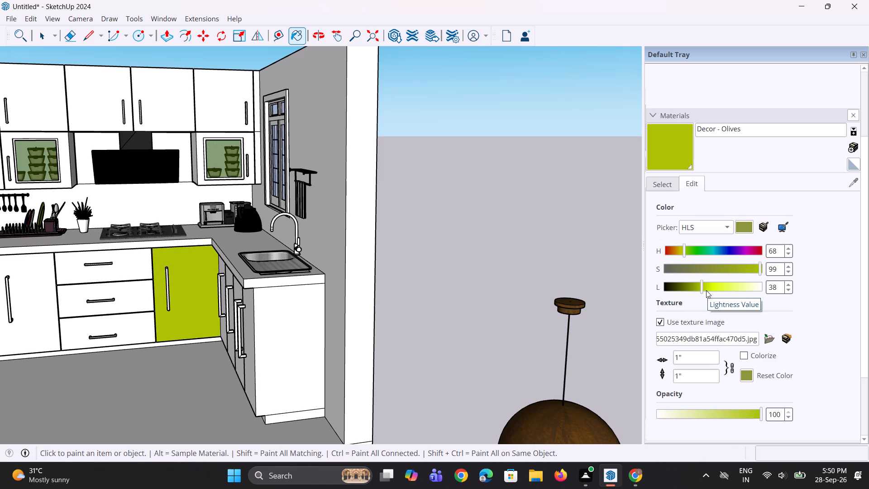
left_click(685, 252)
left_click(703, 287)
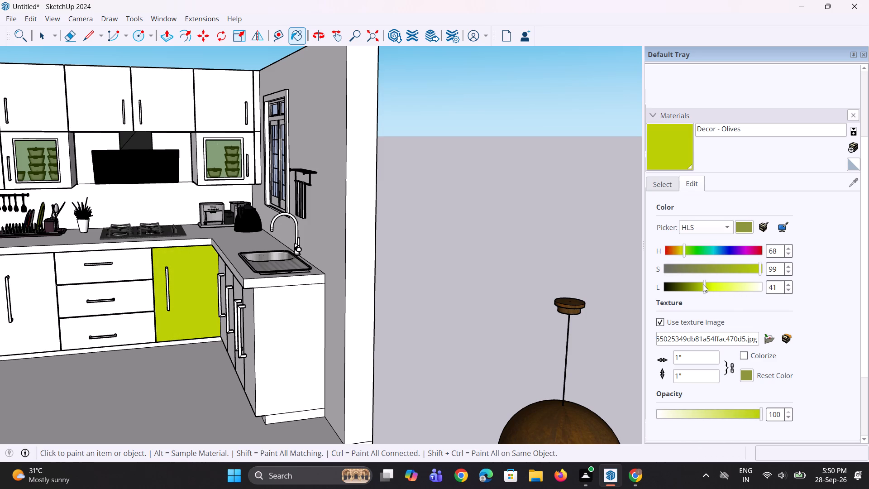
left_click_drag(759, 270, 759, 270)
left_click_drag(759, 270, 765, 279)
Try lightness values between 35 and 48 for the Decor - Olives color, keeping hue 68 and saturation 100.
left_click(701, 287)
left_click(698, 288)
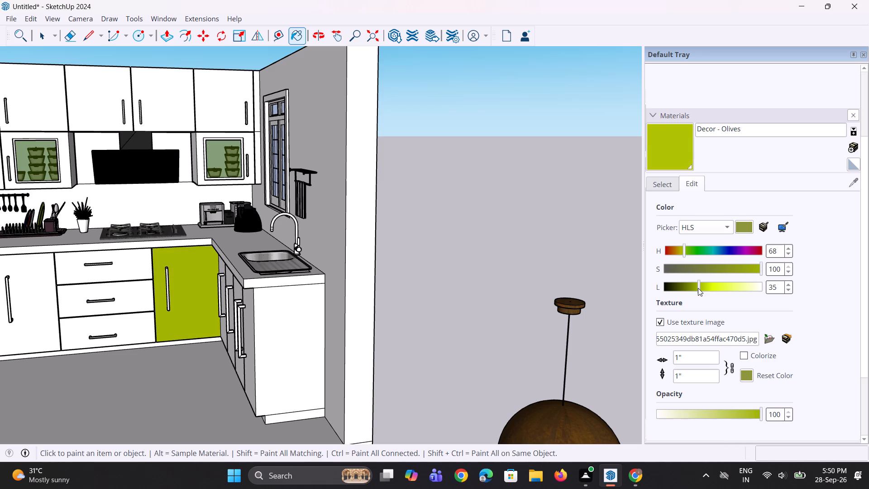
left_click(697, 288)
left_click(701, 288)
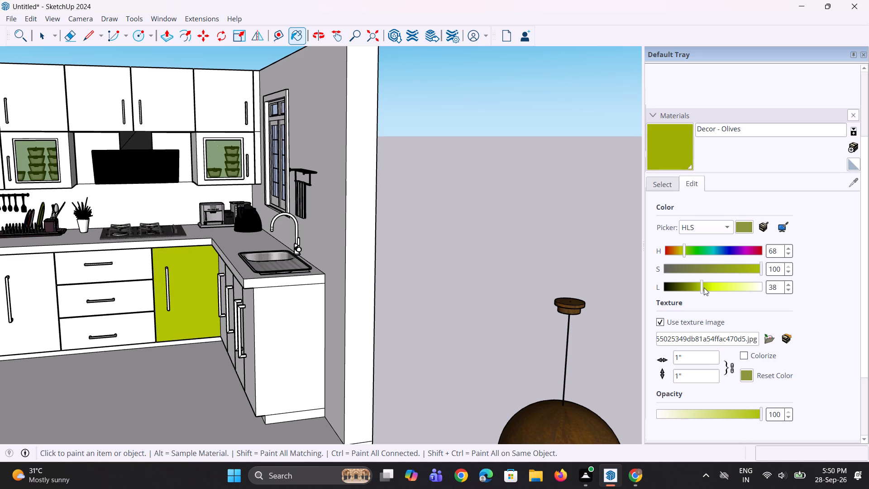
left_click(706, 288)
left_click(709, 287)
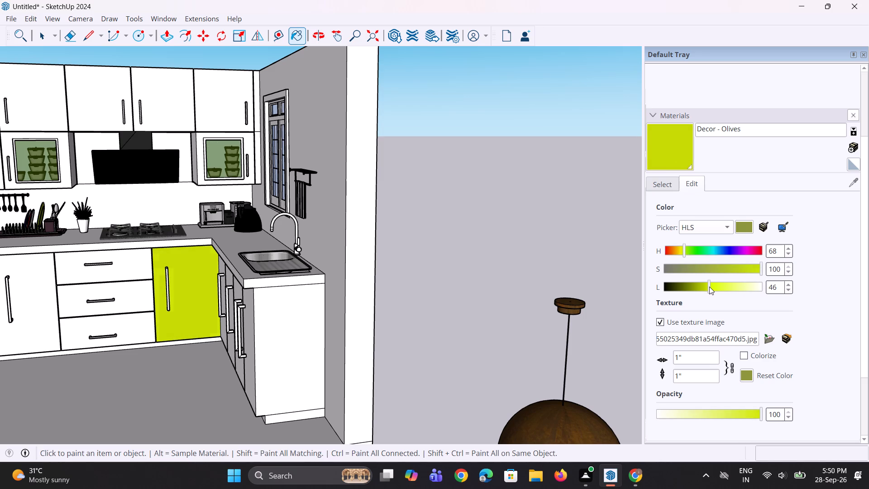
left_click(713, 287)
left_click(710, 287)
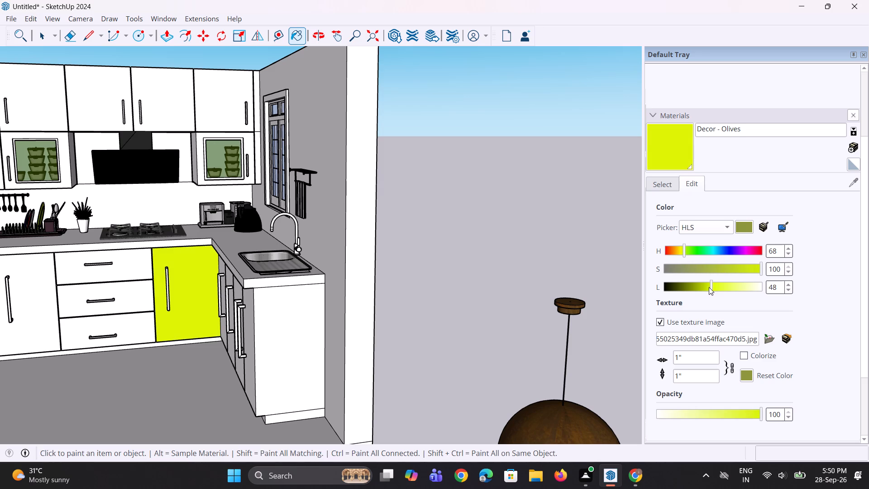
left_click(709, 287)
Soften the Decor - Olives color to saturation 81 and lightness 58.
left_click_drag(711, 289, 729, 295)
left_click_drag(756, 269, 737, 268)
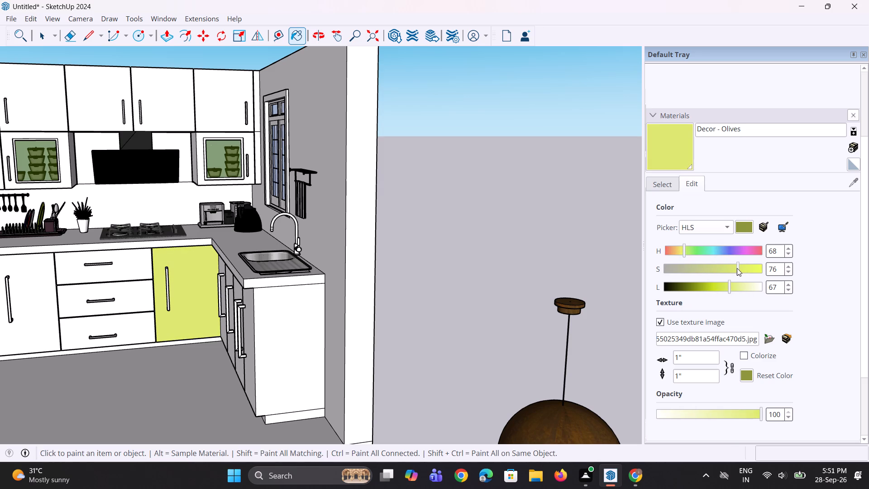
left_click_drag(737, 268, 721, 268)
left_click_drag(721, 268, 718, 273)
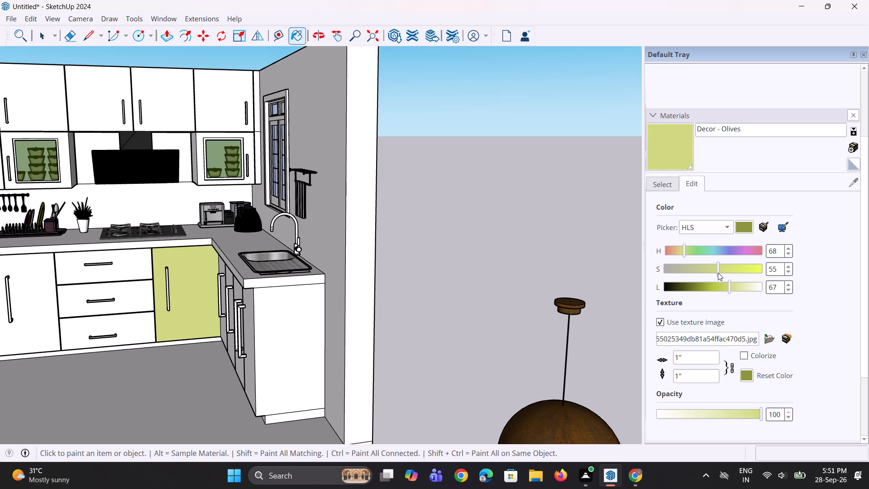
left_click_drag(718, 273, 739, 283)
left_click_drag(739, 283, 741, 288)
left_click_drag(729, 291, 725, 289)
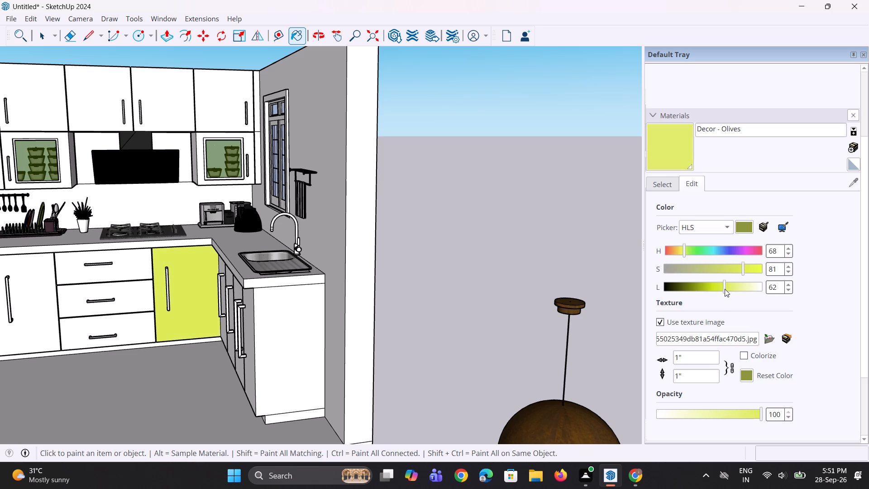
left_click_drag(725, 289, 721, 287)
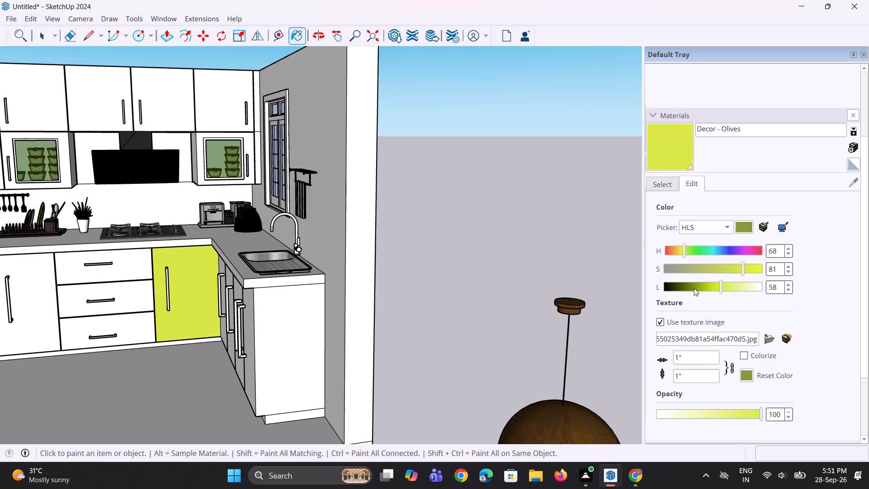
Switch the color picker to HSB and set Decor - Olives to saturation 65 and brightness 73.
left_click(726, 225)
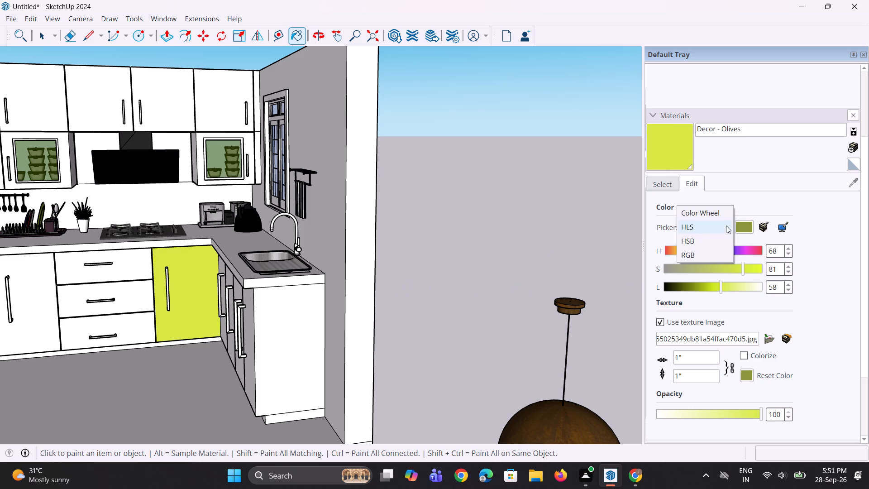
left_click(715, 242)
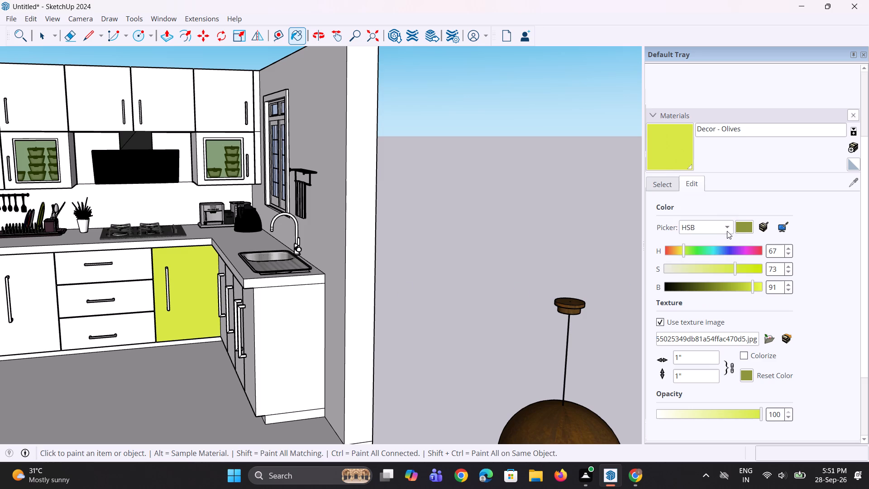
left_click_drag(752, 286, 751, 286)
left_click_drag(751, 286, 736, 283)
left_click_drag(736, 283, 736, 283)
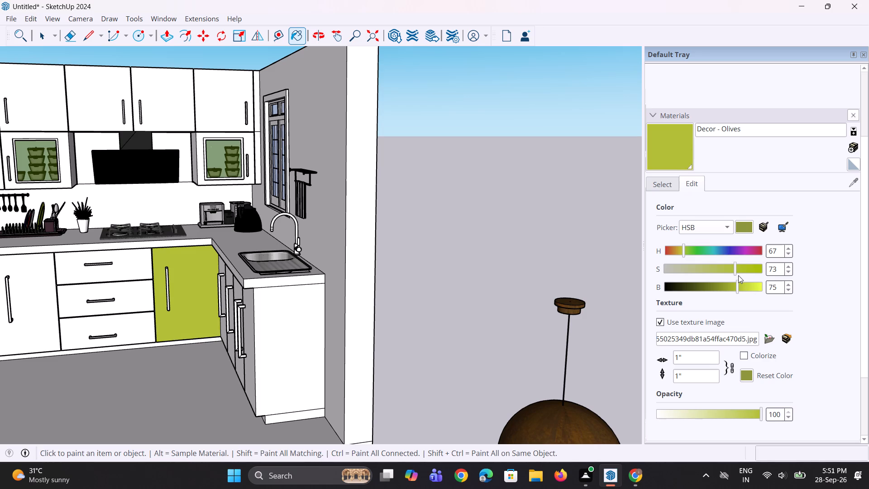
left_click_drag(735, 271, 721, 265)
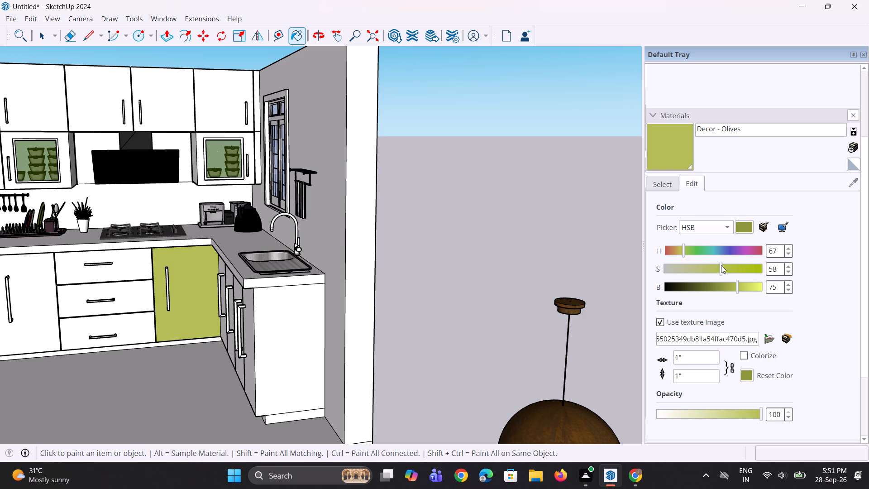
left_click_drag(721, 265, 728, 269)
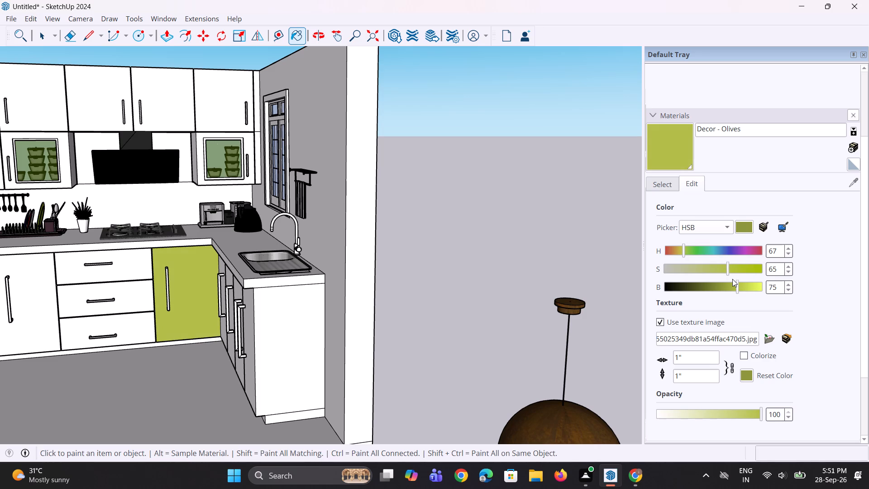
left_click(736, 288)
Paint the upper two drawer fronts beside the olive base cabinet door with Decor - Olives.
scroll(202, 331, "down", 2)
left_click(147, 305)
left_click(144, 278)
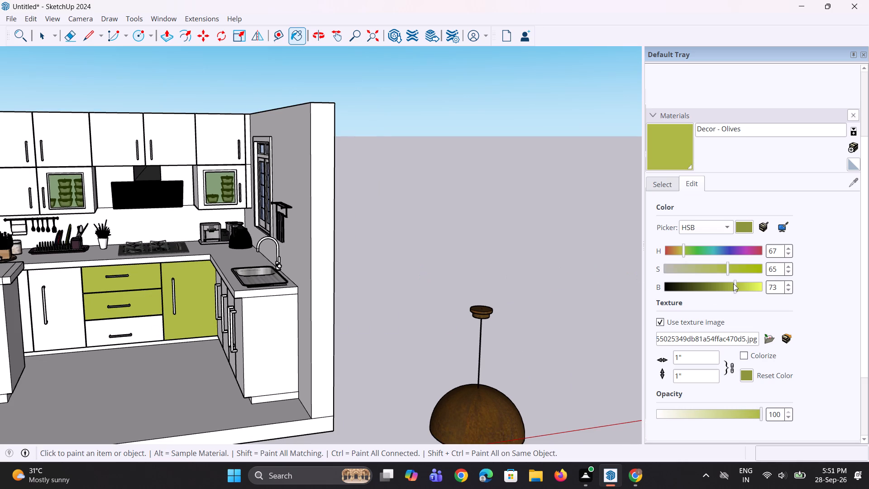
Reduce the Decor - Olives saturation to 48.
left_click_drag(727, 270, 711, 267)
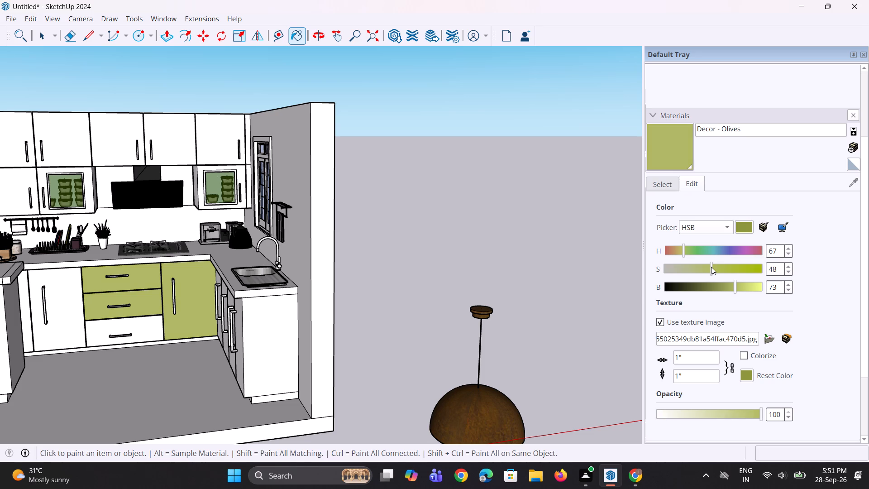
left_click_drag(711, 267, 711, 269)
Paint the bottom drawer, the base door on the drawers' other side and the four doors along the sink run with Decor - Olives.
scroll(123, 345, "up", 5)
left_click(154, 329)
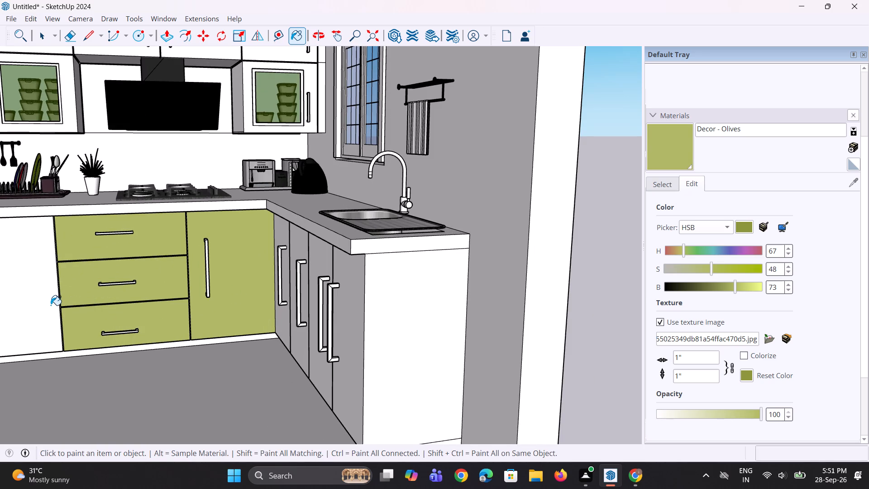
left_click(51, 305)
scroll(288, 331, "up", 5)
left_click(280, 322)
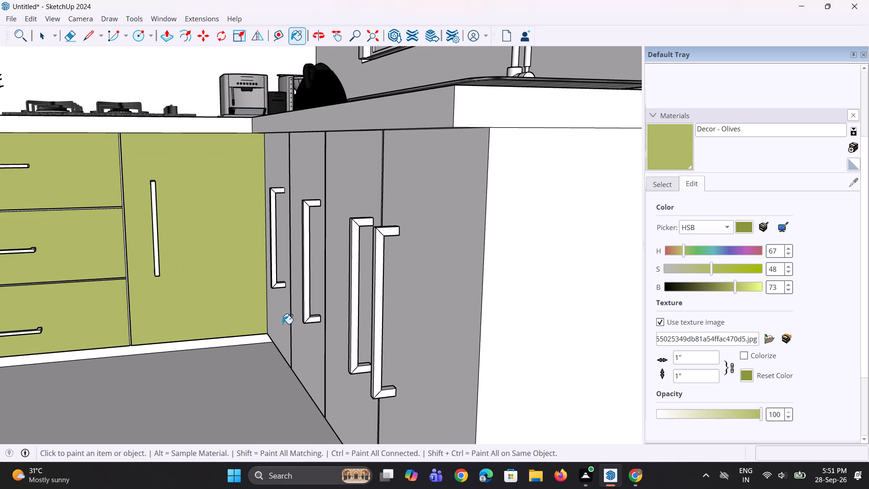
left_click(303, 338)
left_click(332, 368)
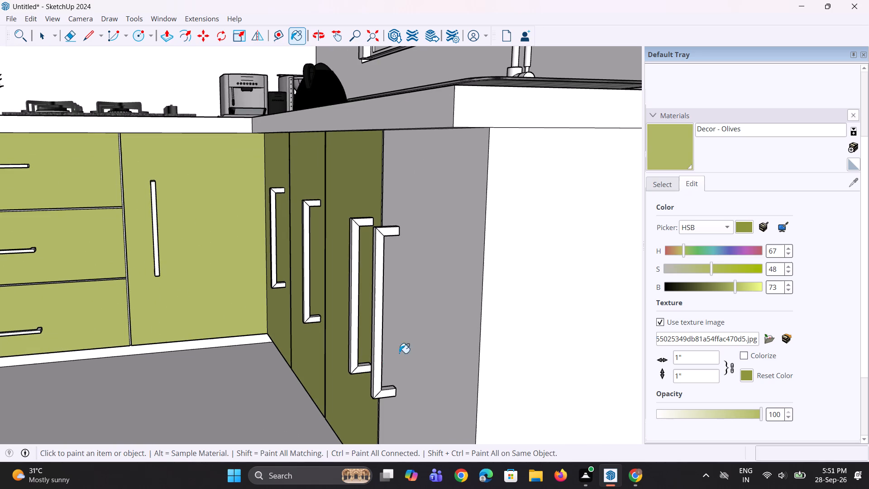
left_click(424, 354)
Paint the kitchen-facing side of the base cabinet opposite the sink run with Decor - Olives.
scroll(442, 357, "down", 9)
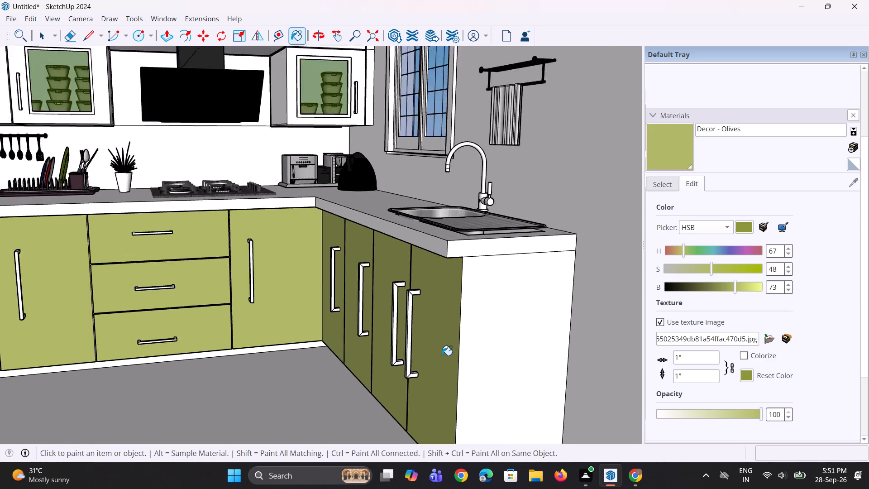
scroll(442, 355, "down", 7)
middle_click_drag(442, 355, 281, 358)
scroll(131, 324, "up", 3)
left_click(171, 326)
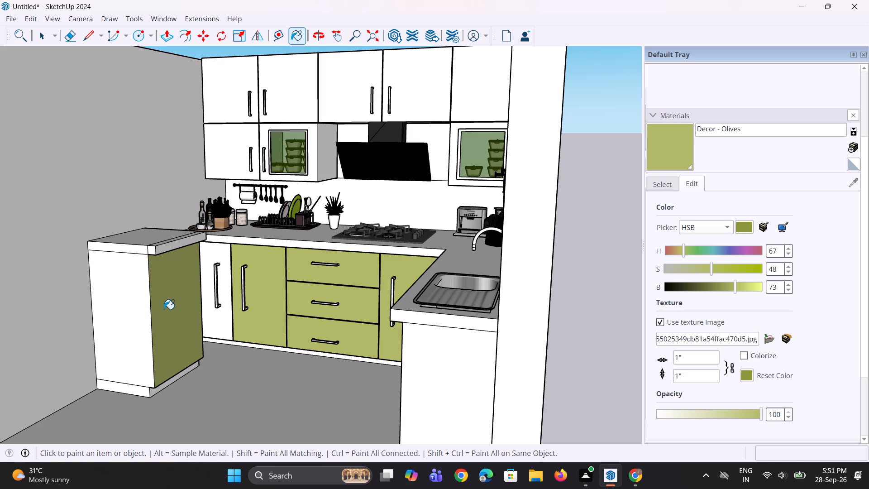
Choose the cream _GEProfile_Lamp material from the In Model collection and paint the five top-row wall cabinet doors.
scroll(208, 297, "down", 3)
middle_click_drag(225, 302, 334, 319)
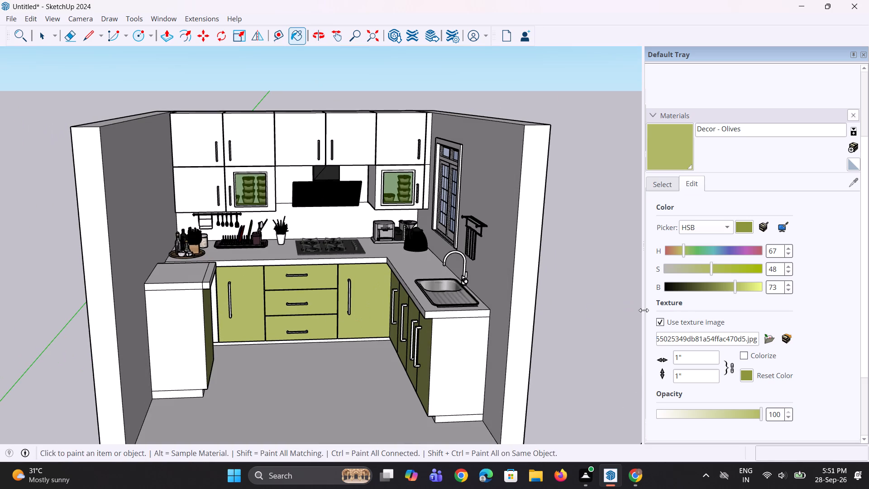
left_click(661, 187)
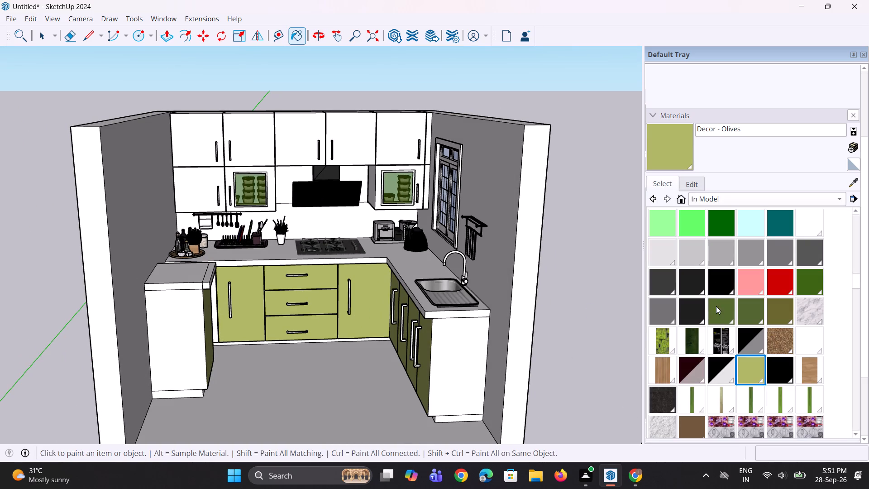
scroll(697, 258, "up", 4)
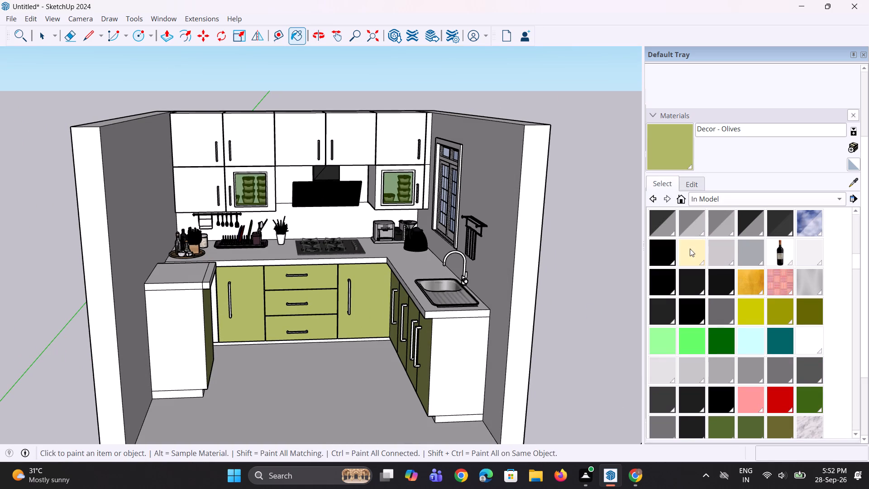
left_click(693, 256)
scroll(359, 167, "up", 2)
left_click(387, 144)
left_click(351, 144)
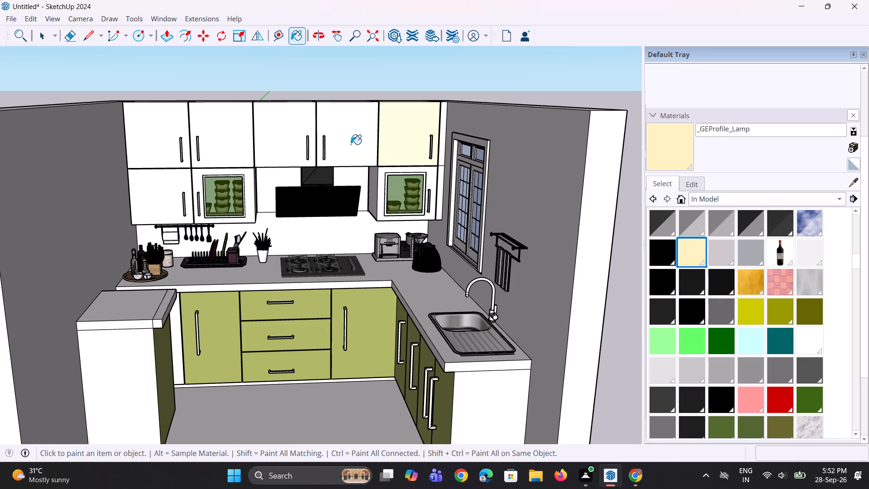
scroll(297, 155, "up", 4)
left_click(300, 141)
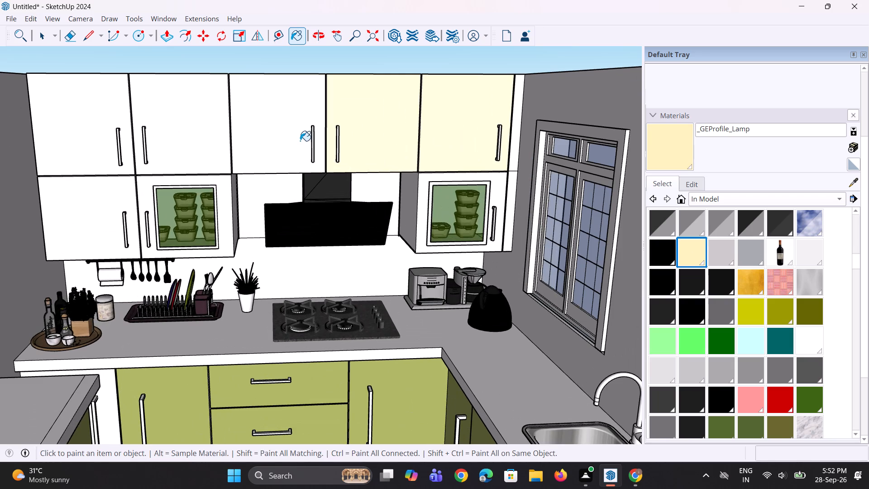
left_click(205, 142)
left_click(102, 116)
Paint the lower-row wall cabinet door, both glass-door cabinet fronts and the hood-facing side of the window-side cabinet with _GEProfile_Lamp.
left_click(111, 206)
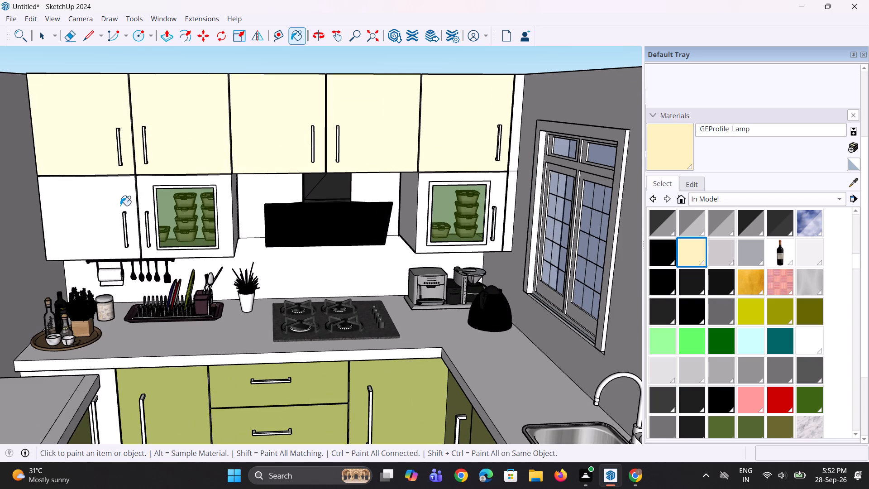
scroll(146, 206, "up", 3)
left_click(141, 197)
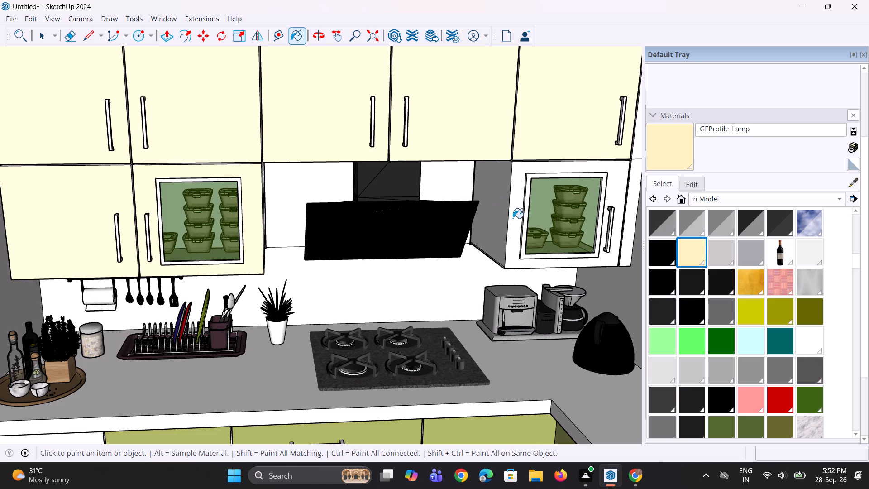
left_click(513, 218)
left_click(497, 207)
Paint the hood-facing side of the dish-rack-side glass cabinet and both cabinet undersides above the hood with _GEProfile_Lamp.
scroll(262, 228, "down", 3)
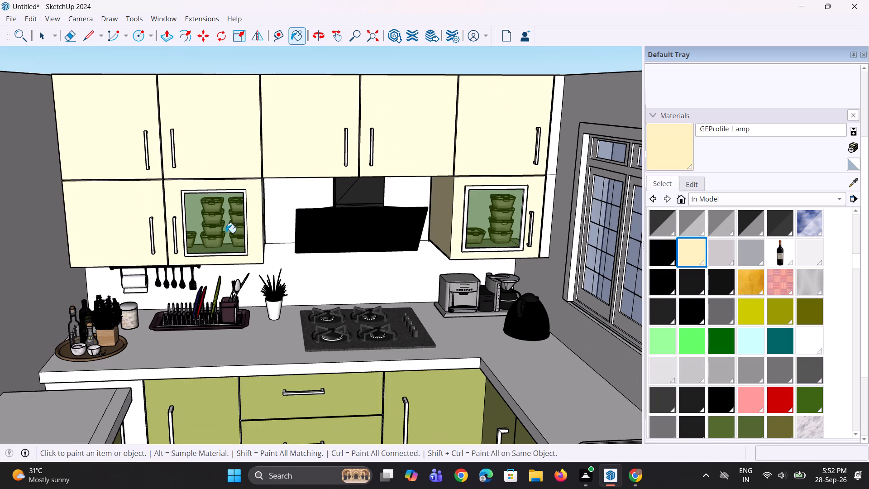
middle_click_drag(224, 232, 154, 183)
scroll(309, 186, "up", 3)
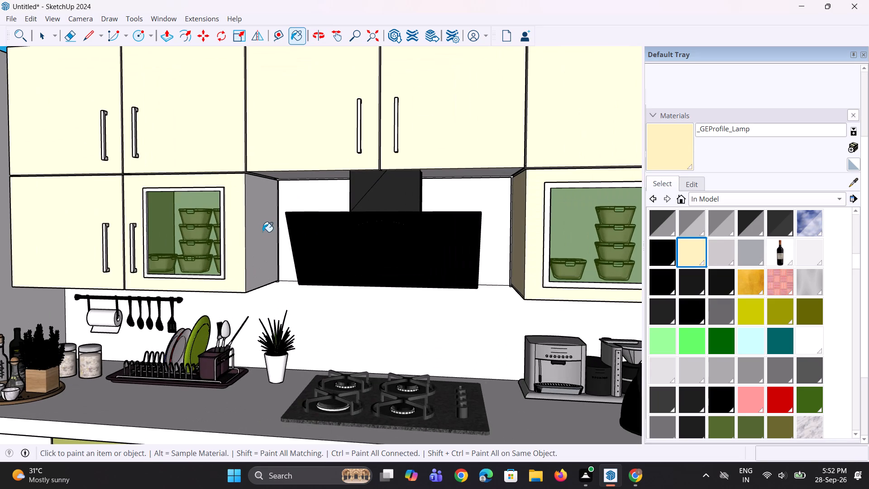
left_click(259, 233)
middle_click_drag(281, 198, 291, 158)
scroll(296, 176, "up", 2)
left_click(296, 176)
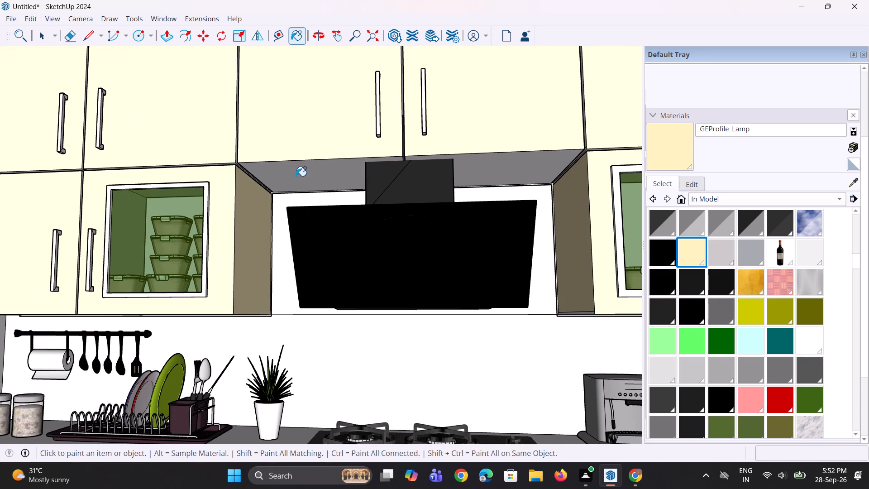
left_click(488, 171)
Paint the undersides of the lower-row wall cabinets on both sides of the hood with _GEProfile_Lamp.
middle_click_drag(321, 233, 326, 174)
scroll(223, 305, "up", 1)
left_click(205, 311)
left_click(67, 326)
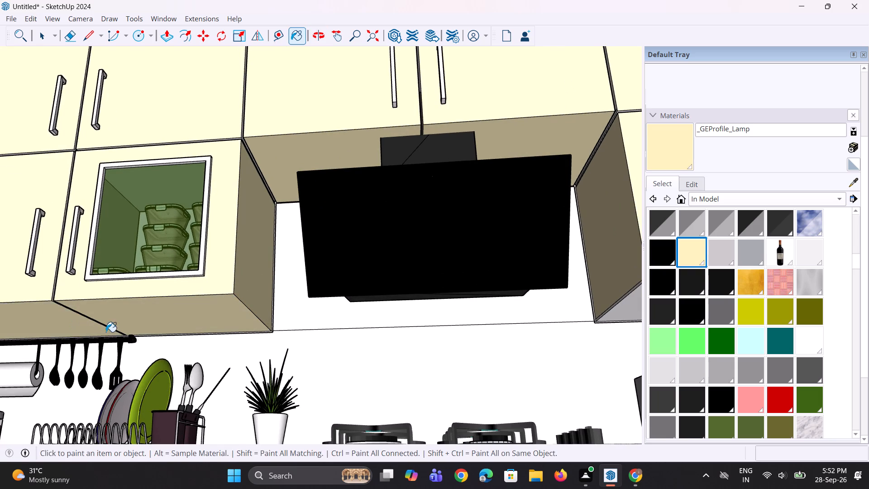
scroll(106, 332, "down", 4)
scroll(465, 361, "up", 2)
left_click(499, 303)
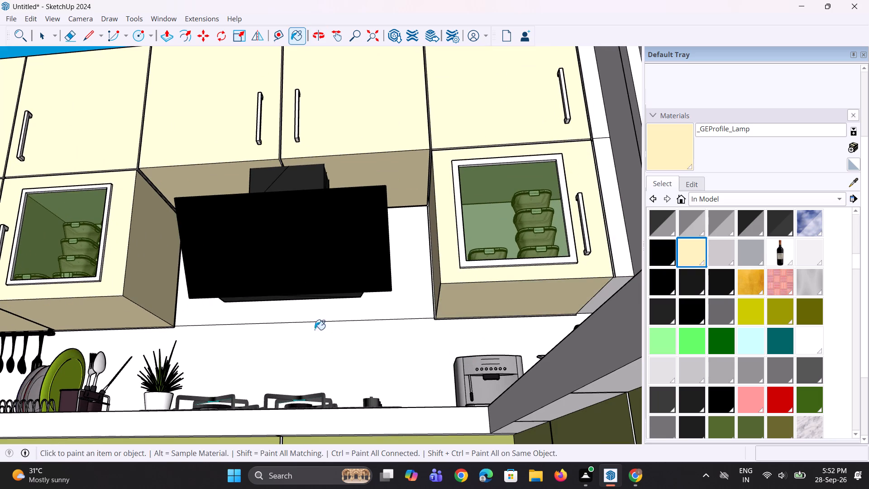
Paint the end panels of the sink run and of the base cabinet opposite it with _GEProfile_Lamp.
middle_click_drag(315, 330, 336, 401)
scroll(336, 400, "down", 6)
middle_click_drag(349, 377, 353, 400)
scroll(352, 352, "down", 2)
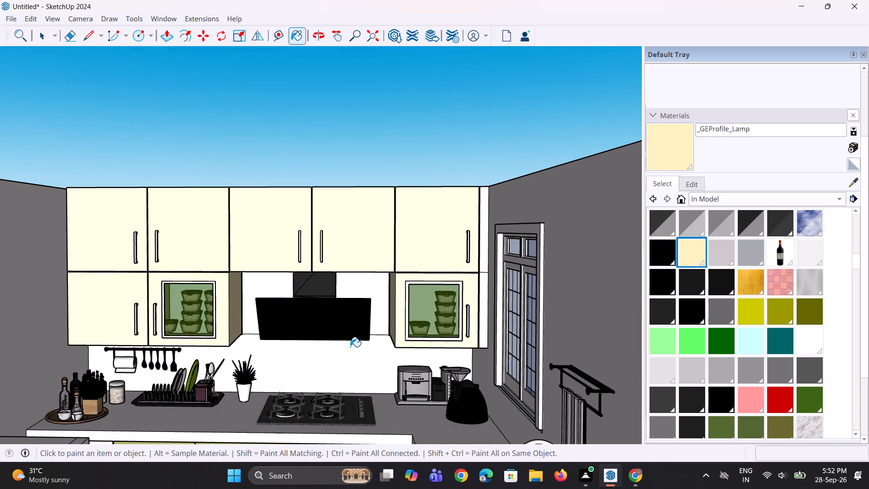
scroll(350, 347, "down", 2)
middle_click_drag(334, 320, 338, 348)
scroll(349, 376, "up", 3)
scroll(344, 349, "down", 7)
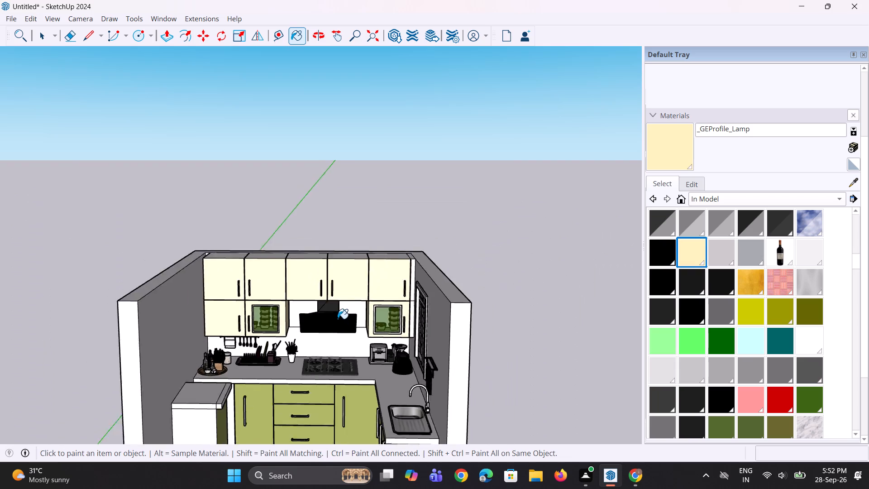
scroll(338, 319, "down", 2)
scroll(410, 469, "up", 3)
left_click(395, 419)
scroll(243, 411, "up", 3)
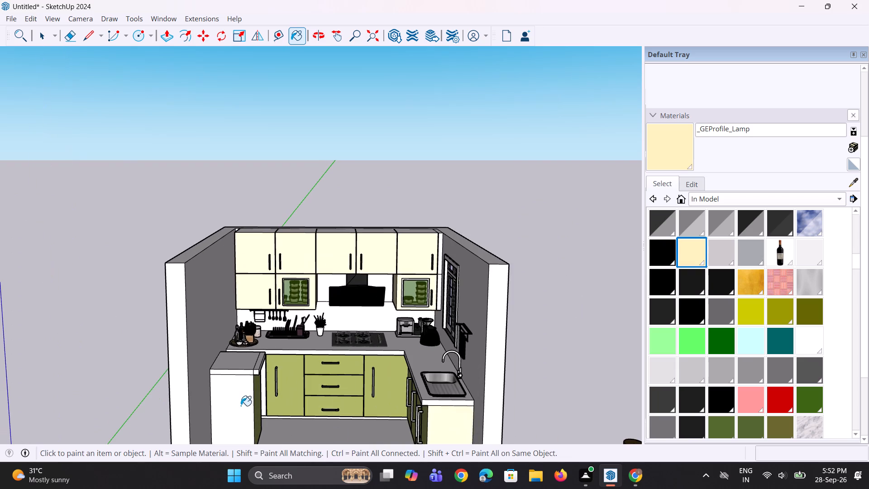
left_click(241, 406)
Sample Decor - Olives from a base door and paint the remaining white base door beside the cabinet opposite the sink run.
scroll(250, 405, "up", 1)
middle_click_drag(251, 405, 227, 394)
scroll(221, 389, "up", 3)
middle_click_drag(252, 400, 202, 395)
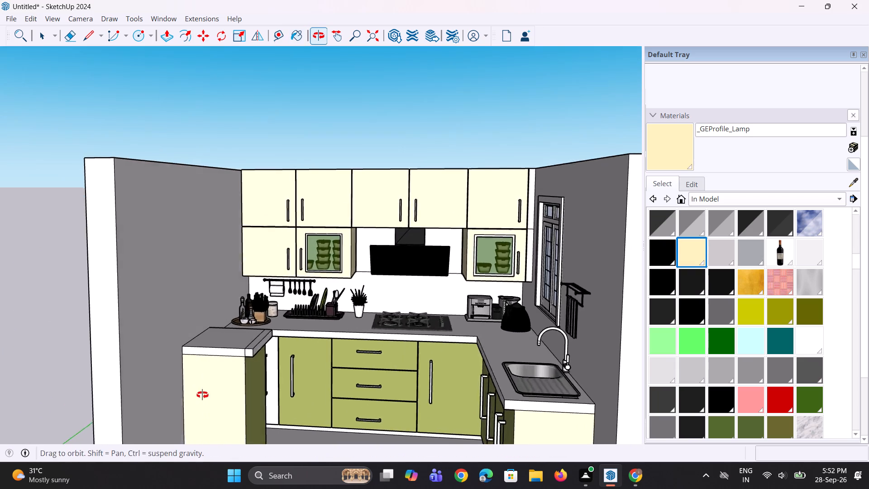
middle_click_drag(202, 395, 198, 394)
scroll(232, 354, "up", 4)
middle_click_drag(236, 345, 250, 363)
scroll(310, 288, "up", 1)
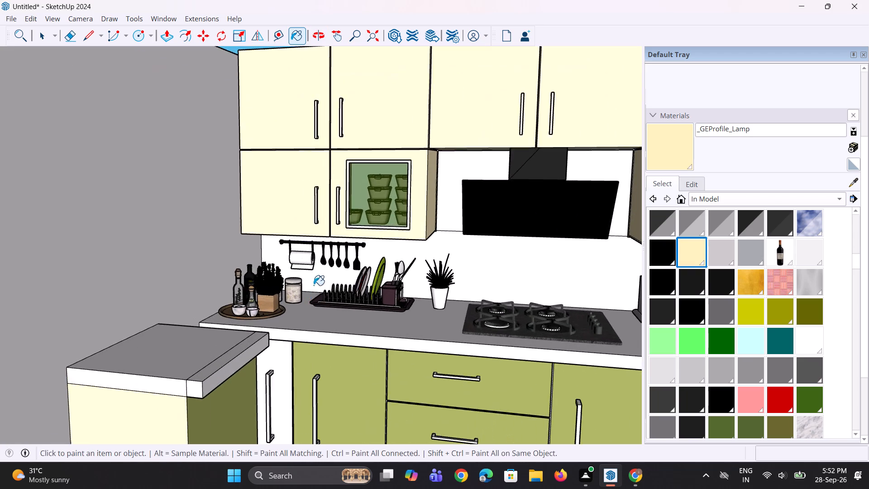
scroll(314, 285, "up", 3)
middle_click_drag(341, 382, 353, 359)
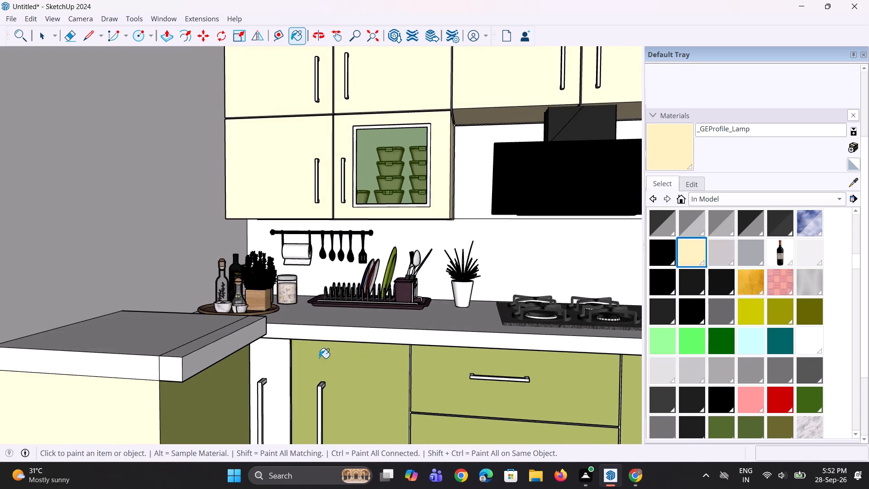
scroll(319, 358, "down", 2)
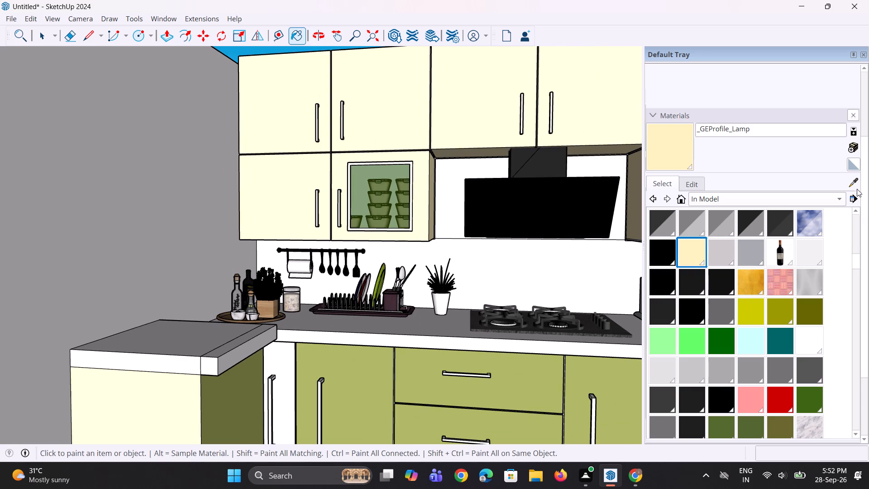
left_click(855, 182)
left_click(355, 385)
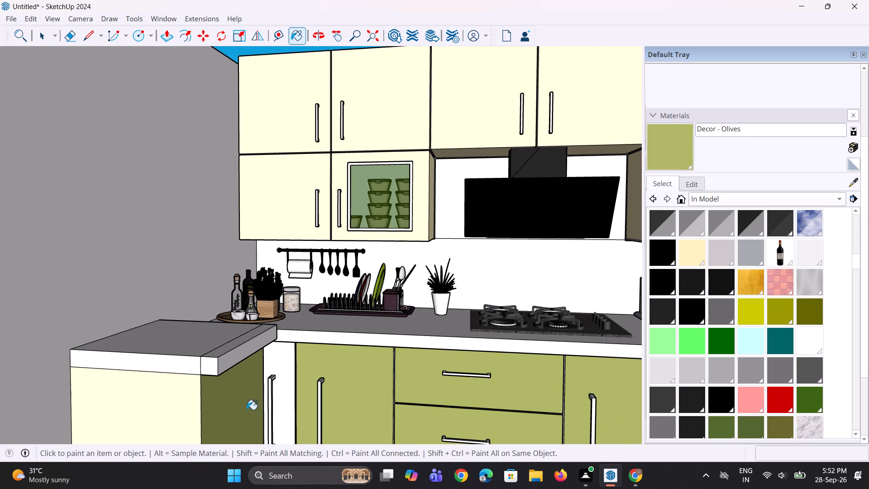
left_click(278, 367)
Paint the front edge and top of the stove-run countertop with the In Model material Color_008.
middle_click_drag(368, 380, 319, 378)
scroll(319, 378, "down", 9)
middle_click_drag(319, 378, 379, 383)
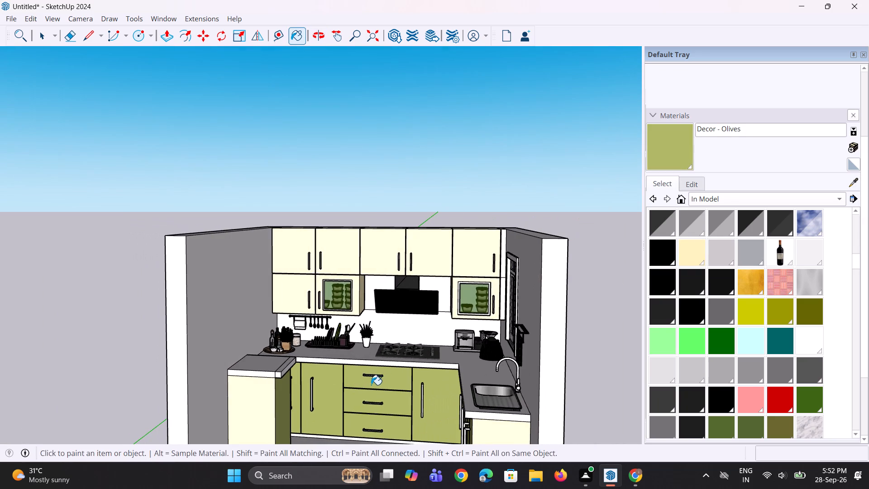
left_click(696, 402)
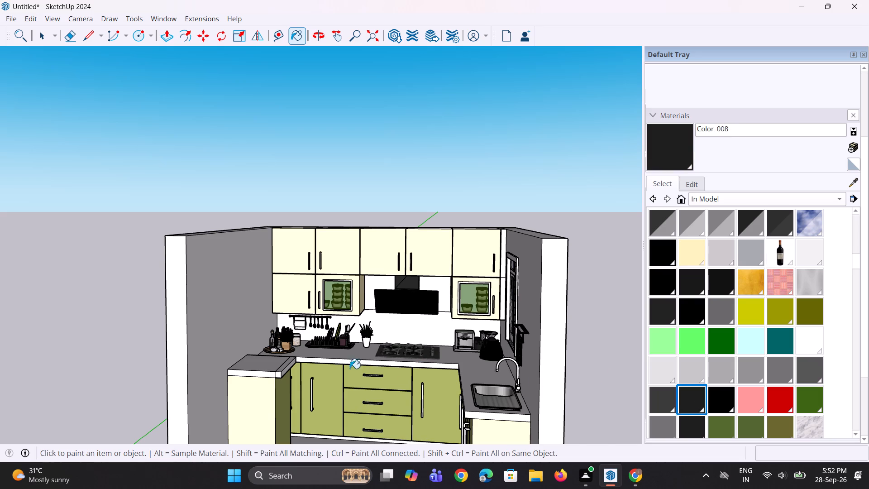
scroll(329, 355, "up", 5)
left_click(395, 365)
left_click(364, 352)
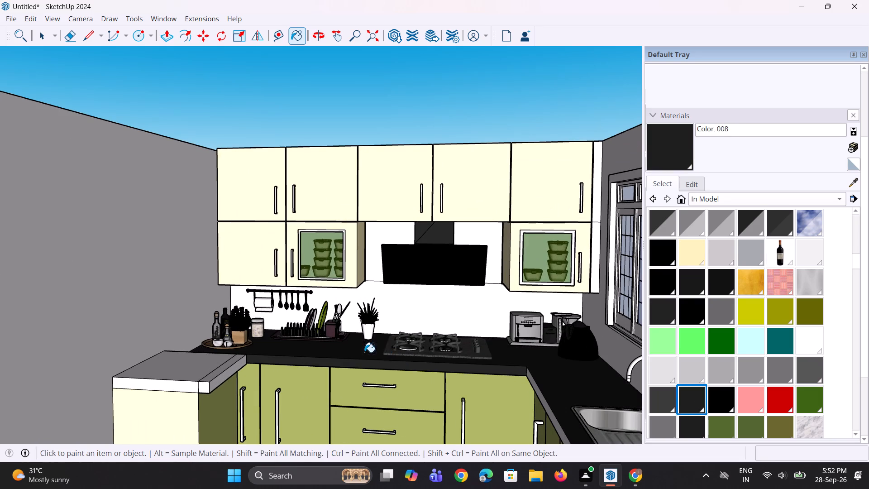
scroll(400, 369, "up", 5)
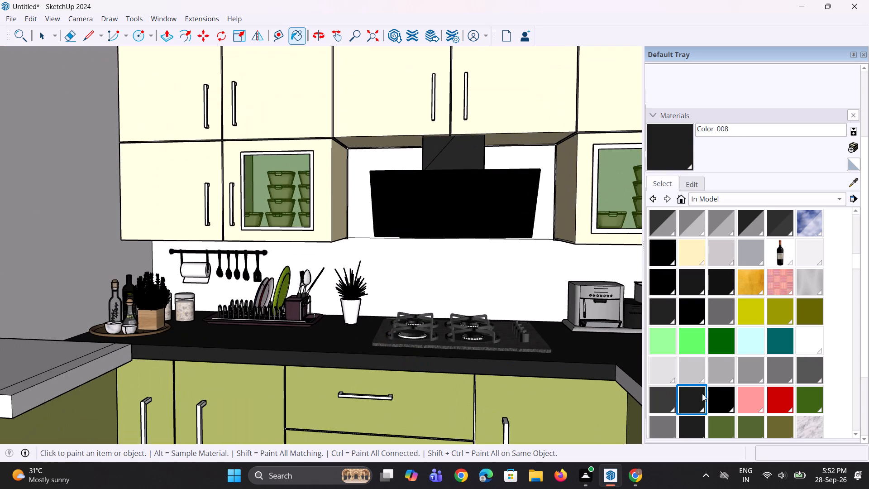
Choose the dark grey Color_007 material and paint the front edge and top of the stove-run countertop.
left_click(697, 375)
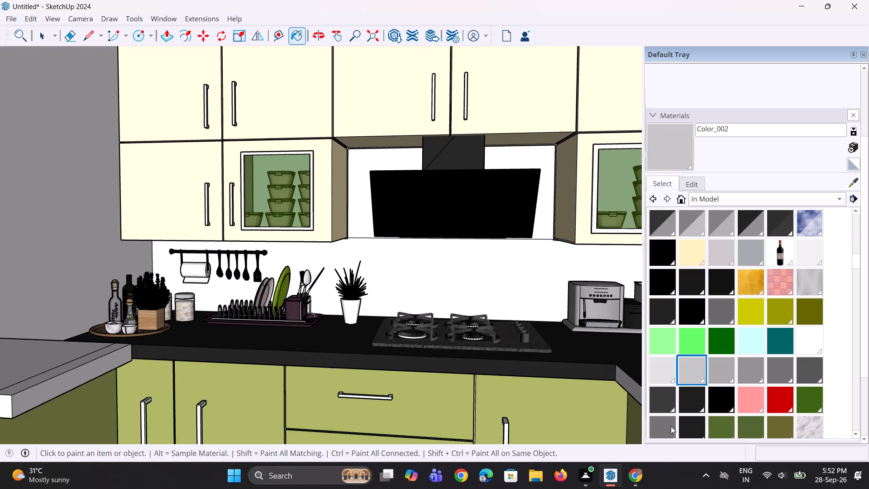
left_click(663, 400)
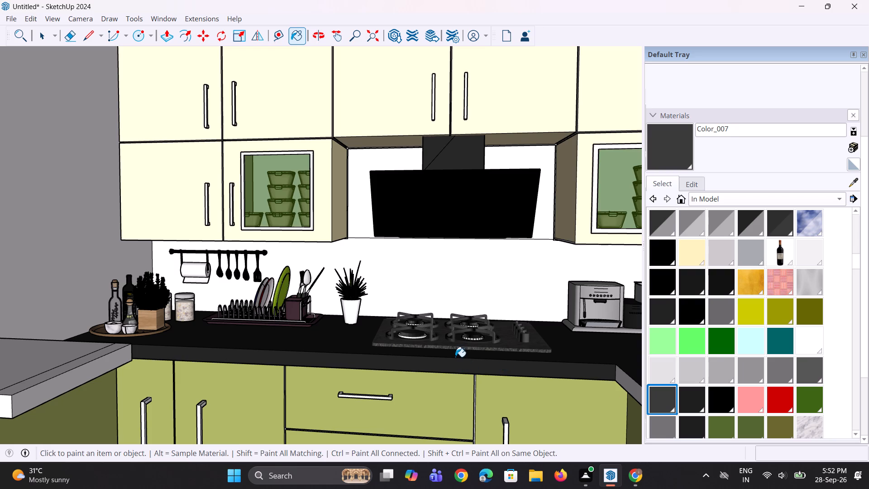
left_click(455, 357)
left_click(446, 365)
left_click(358, 344)
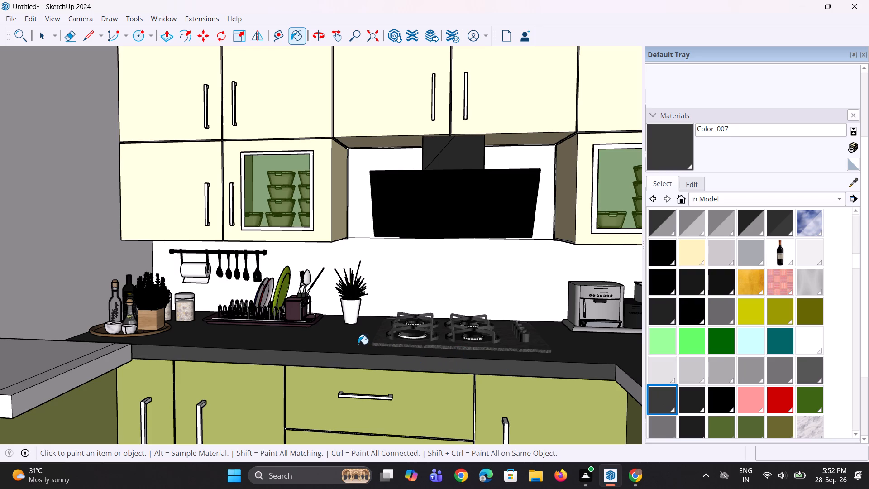
Paint the sink-run countertop's inner front edge and end edge with Color_007.
middle_click_drag(368, 369, 449, 427)
scroll(314, 345, "up", 2)
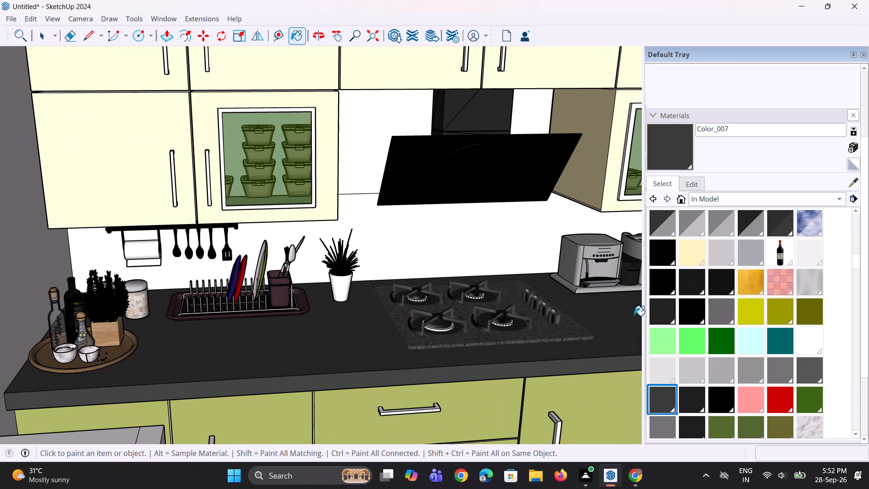
scroll(485, 369, "up", 6)
scroll(383, 360, "up", 3)
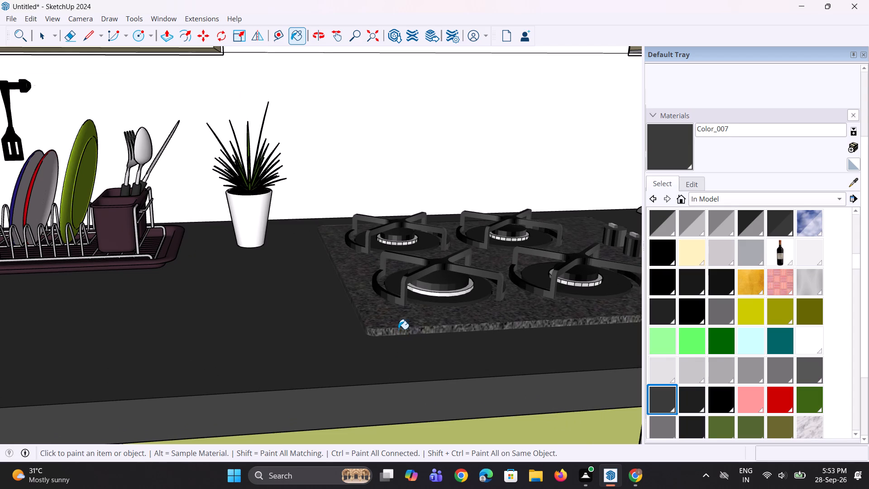
scroll(359, 350, "down", 14)
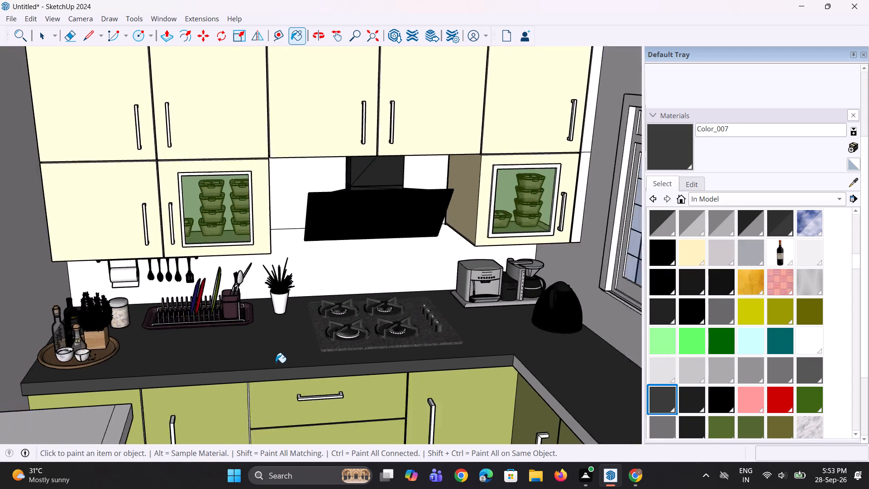
scroll(276, 363, "down", 5)
middle_click_drag(438, 394, 460, 370)
scroll(447, 387, "up", 8)
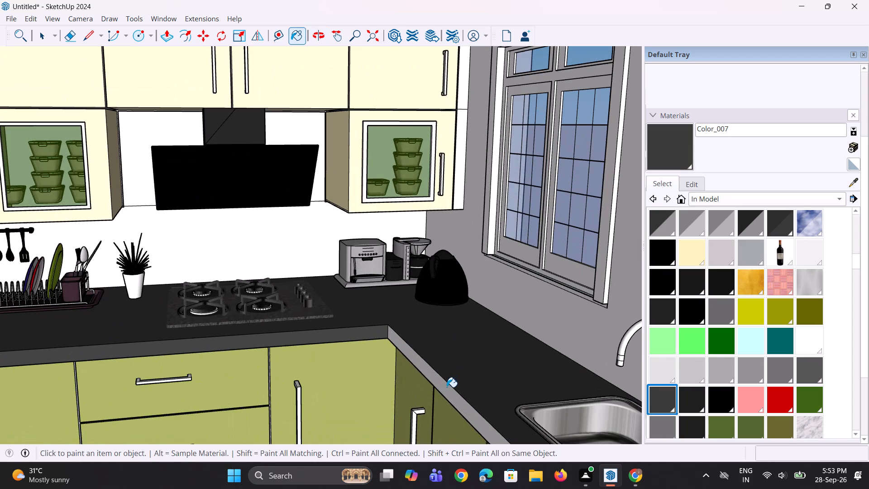
left_click(447, 387)
scroll(445, 369, "down", 15)
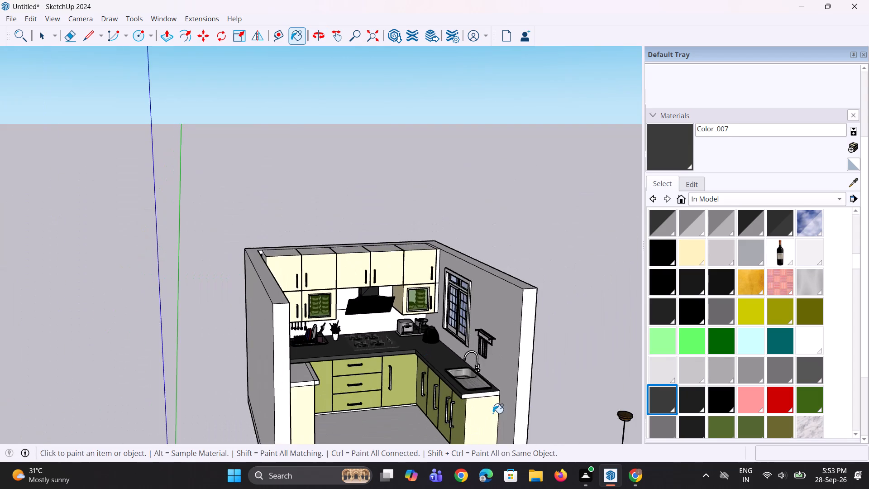
scroll(493, 413, "up", 7)
left_click(469, 385)
Paint the top, side strip and edges of the countertop on the base cabinet opposite the sink run with Color_007.
middle_click_drag(467, 416, 534, 433)
scroll(513, 384, "up", 7)
middle_click_drag(504, 403, 479, 436)
scroll(460, 367, "down", 4)
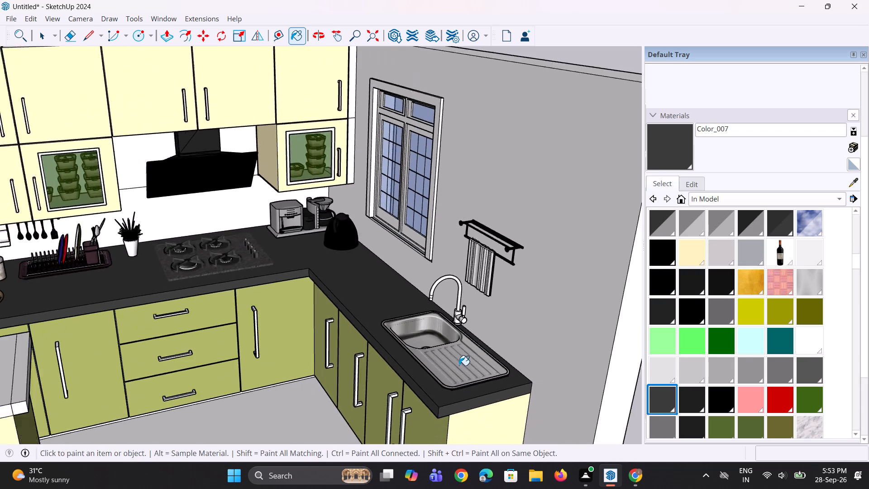
scroll(459, 365, "down", 5)
scroll(232, 379, "up", 2)
left_click(171, 379)
middle_click_drag(211, 392, 146, 384)
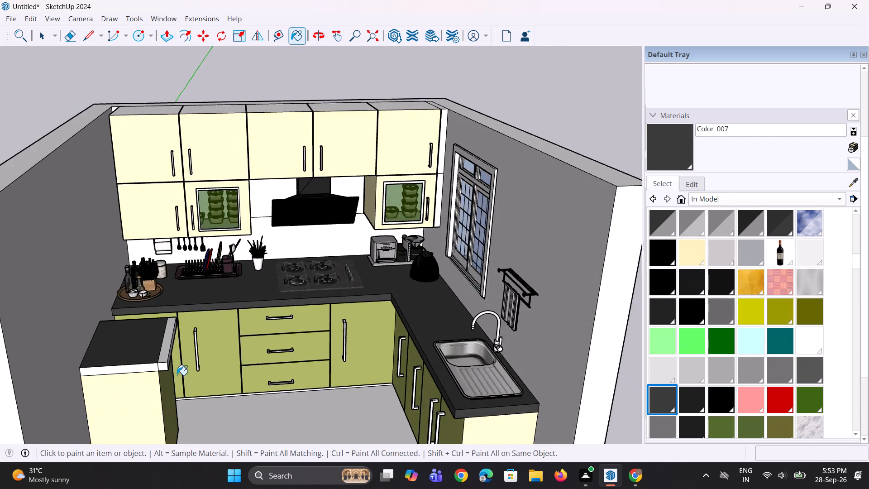
scroll(177, 374, "up", 3)
left_click(157, 345)
scroll(152, 365, "up", 3)
left_click(152, 365)
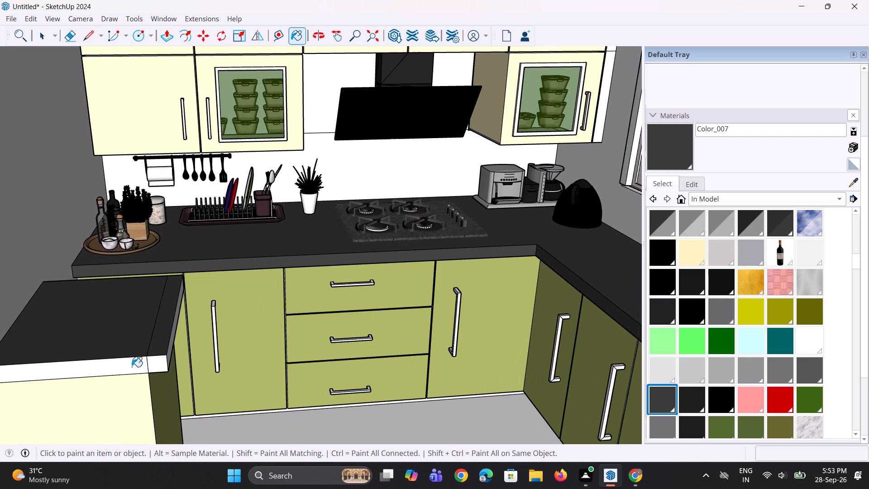
left_click(128, 367)
middle_click_drag(100, 370, 66, 375)
scroll(166, 343, "up", 2)
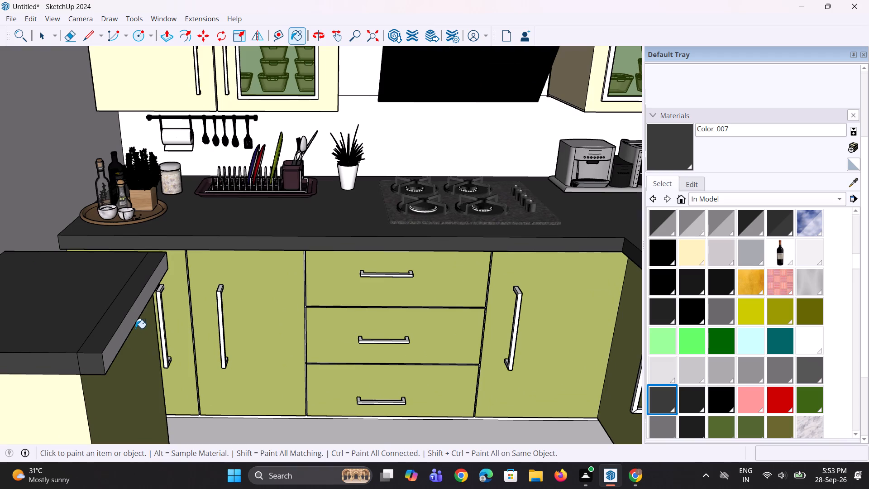
left_click(131, 324)
Paint the toe kicks under the stove-run and sink-run base cabinets with Color_007.
scroll(140, 350, "down", 15)
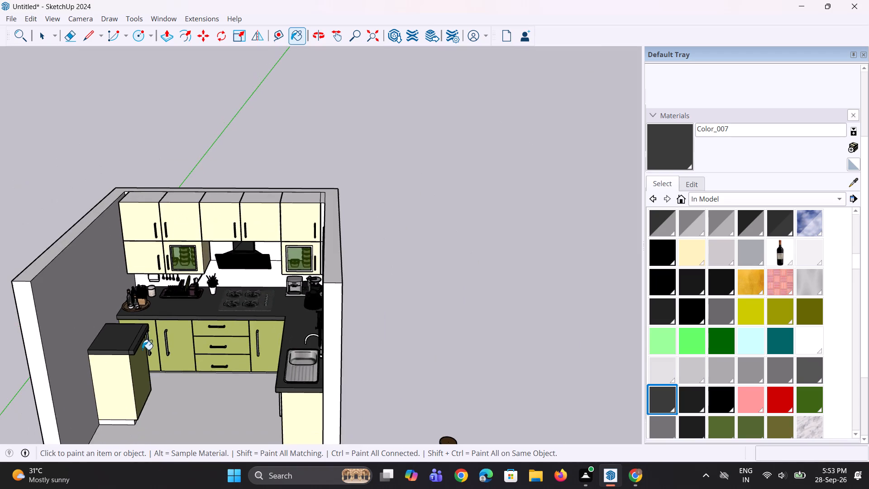
middle_click_drag(150, 404, 129, 369)
scroll(173, 374, "up", 12)
middle_click_drag(220, 385, 229, 379)
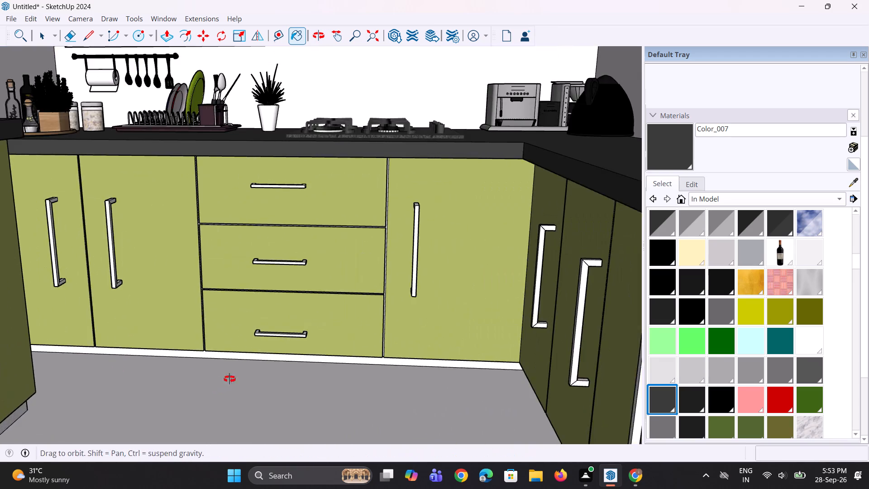
middle_click_drag(229, 379, 248, 354)
left_click(249, 365)
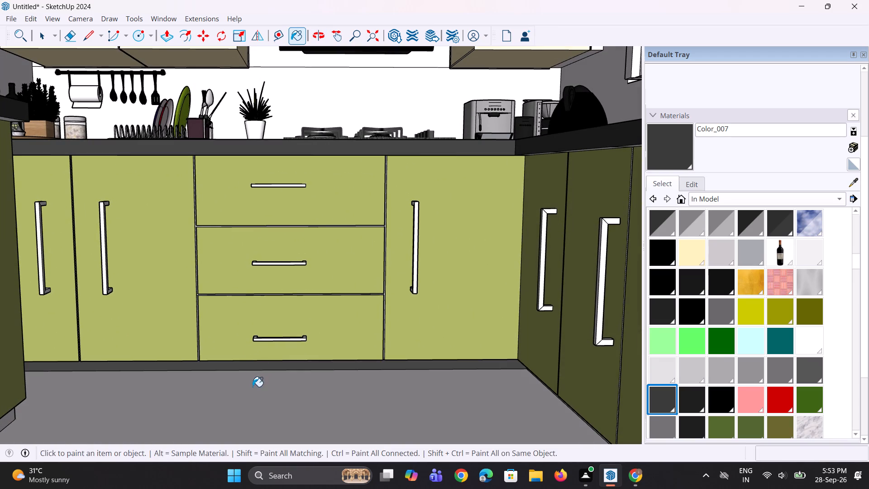
scroll(262, 386, "down", 3)
middle_click_drag(325, 404, 404, 380)
scroll(515, 397, "up", 3)
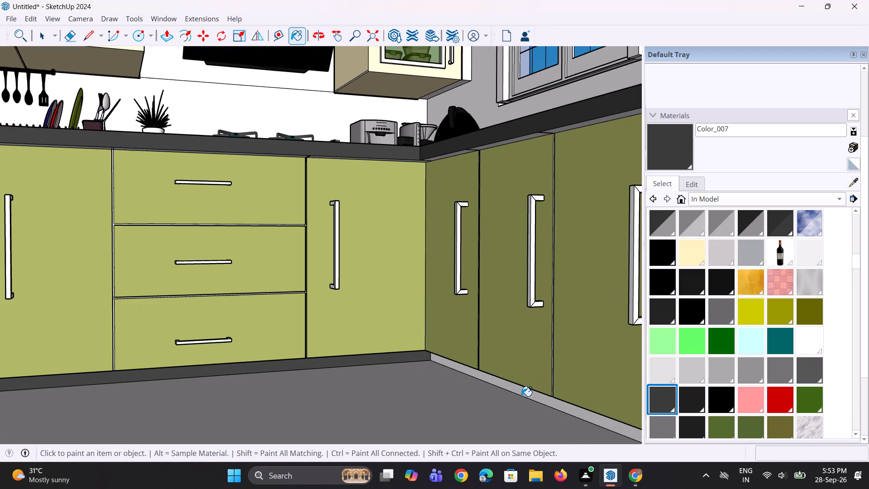
left_click(521, 396)
left_click(524, 394)
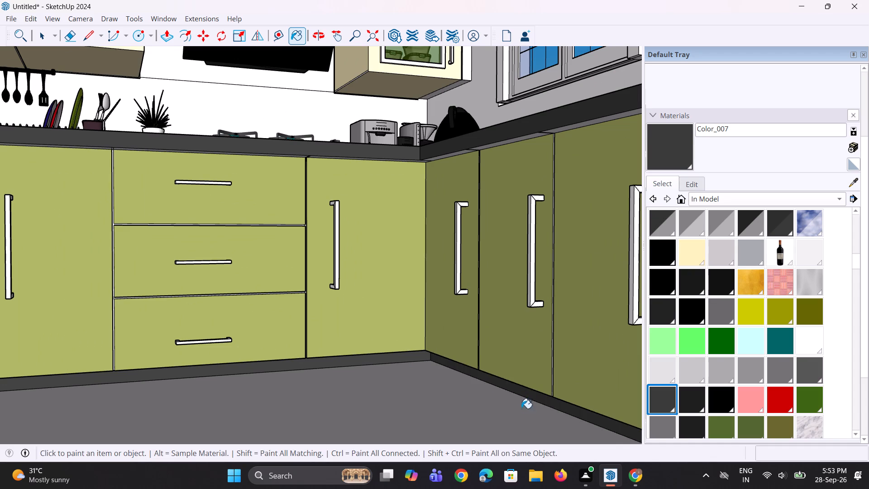
Paint both visible toe-kick faces of the base cabinet opposite the sink run with Color_007.
scroll(433, 384, "down", 10)
middle_click_drag(355, 364, 221, 383)
scroll(206, 394, "up", 7)
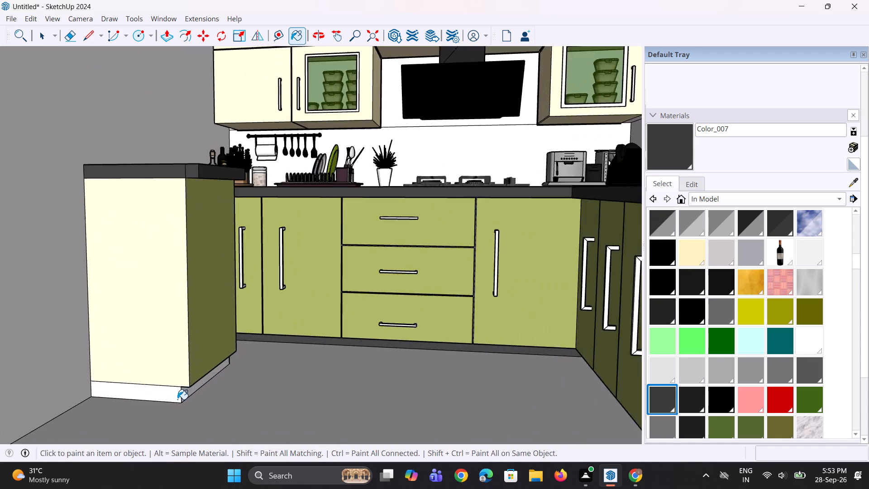
scroll(177, 399, "up", 7)
left_click(197, 389)
left_click(155, 396)
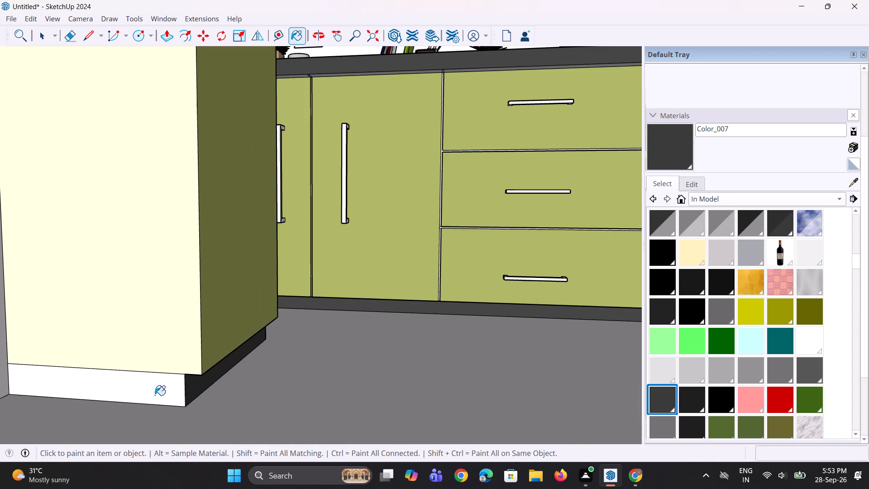
Sample the Decor - Olives material from that cabinet's inner side and paint its cream end panel with it.
scroll(182, 403, "down", 10)
scroll(290, 402, "down", 1)
middle_click_drag(290, 402, 227, 427)
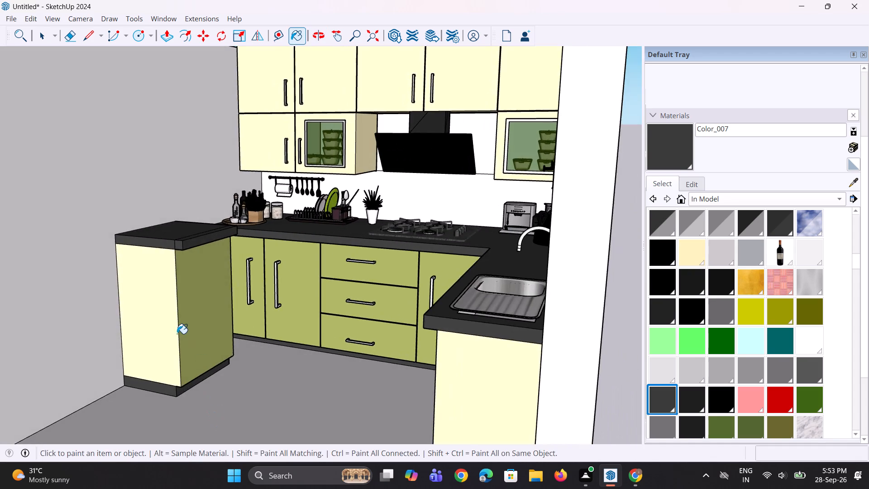
scroll(177, 334, "up", 5)
middle_click_drag(194, 357, 157, 393)
scroll(218, 362, "up", 3)
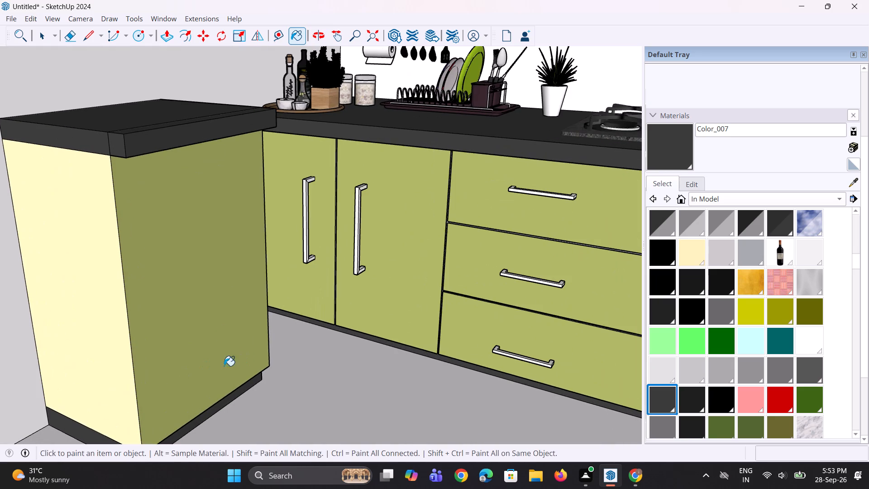
left_click(854, 186)
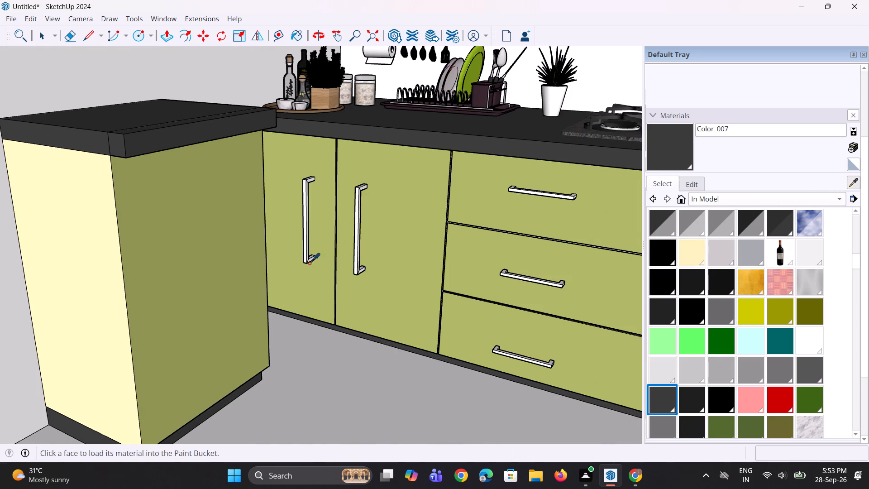
left_click(199, 282)
left_click(111, 294)
Draw a C-shaped three-segment handle path on the inner olive face of the cabinet opposite the sink run, with a lower arm about 2 in long.
scroll(128, 348, "down", 5)
middle_click_drag(151, 359, 167, 363)
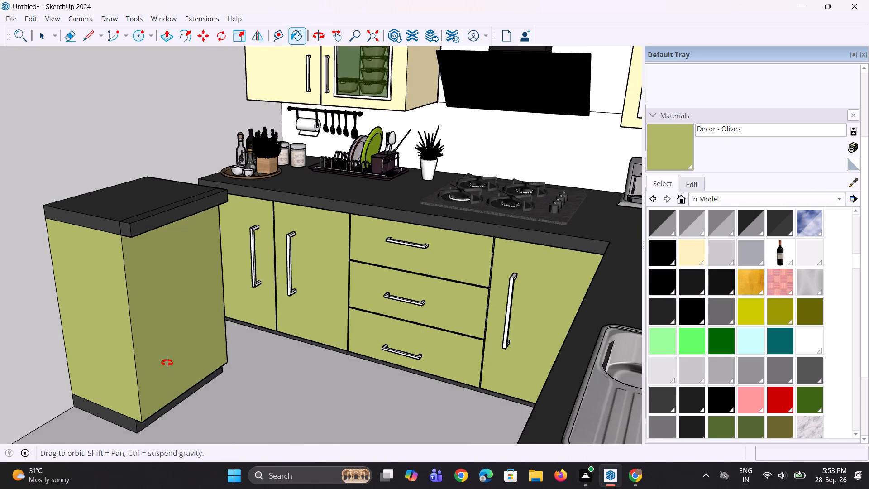
middle_click_drag(167, 363, 168, 363)
scroll(197, 345, "up", 2)
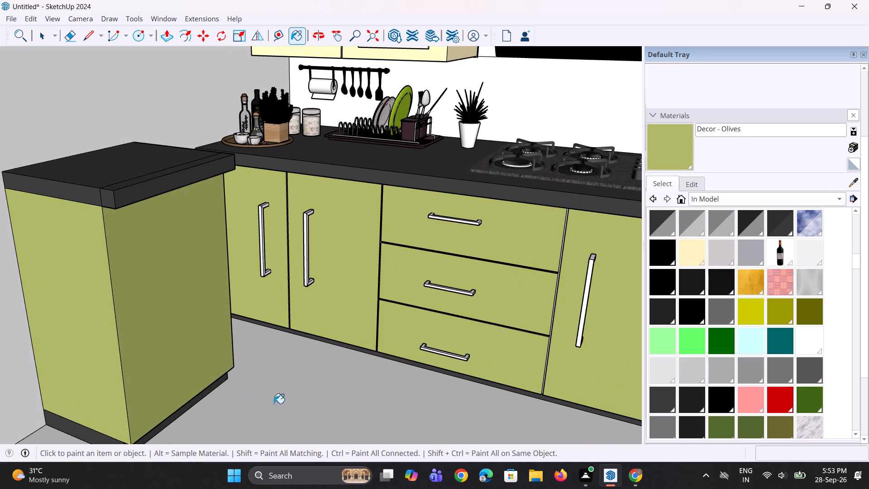
scroll(280, 400, "down", 7)
middle_click_drag(313, 371, 398, 336)
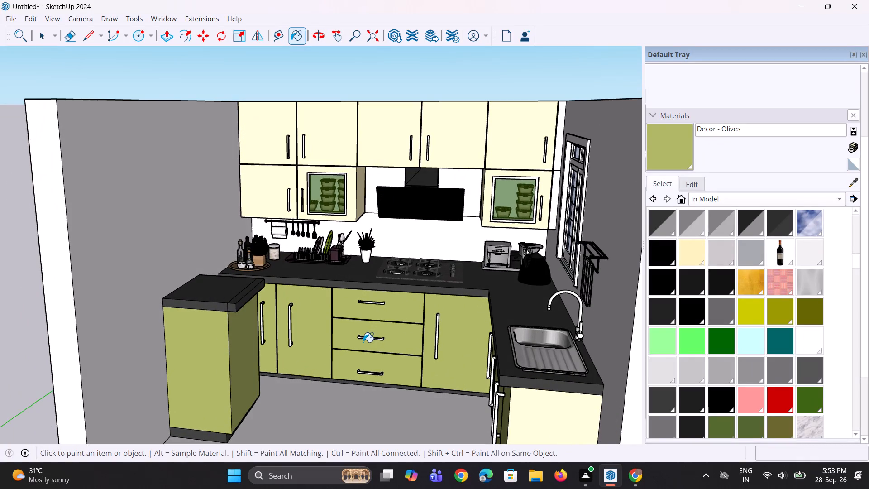
key("space")
key("l")
scroll(234, 351, "up", 12)
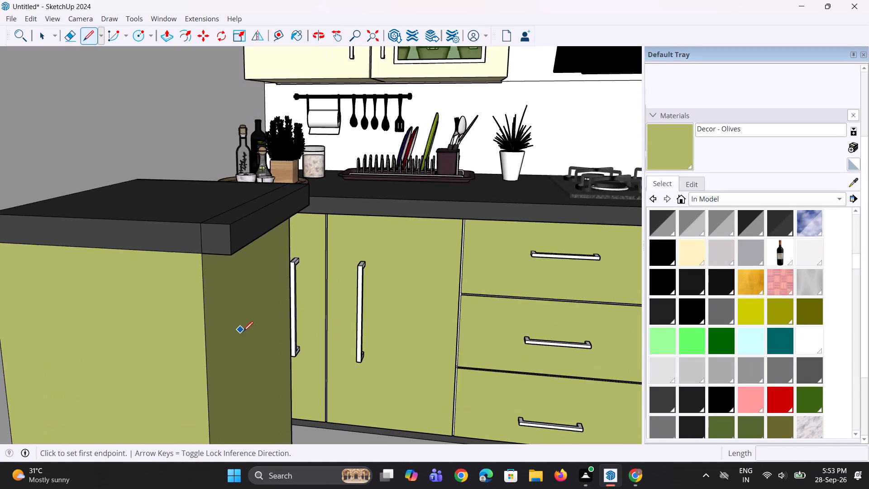
scroll(243, 331, "up", 6)
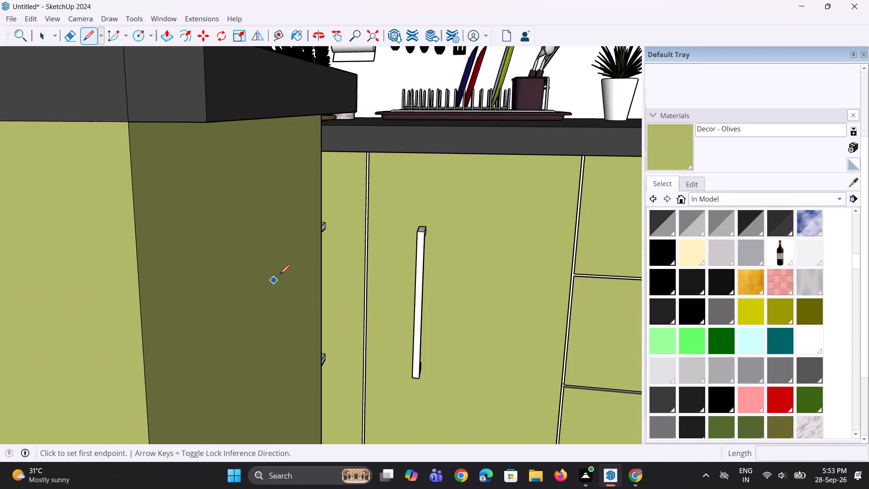
left_click(283, 173)
left_click(303, 175)
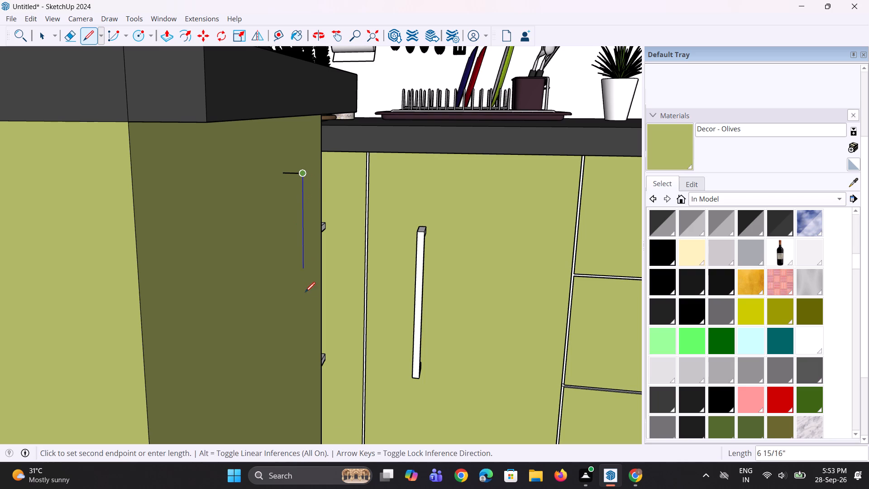
left_click(303, 359)
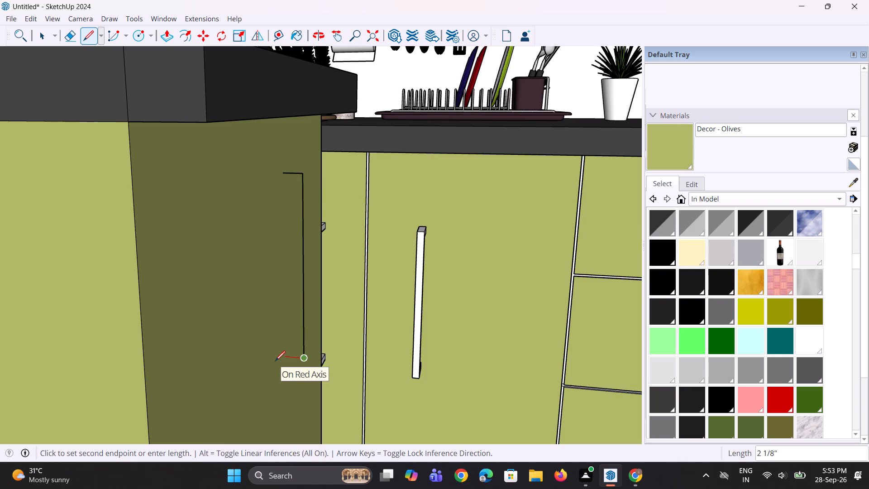
left_click(275, 361)
key("space")
Draw a rectangle about 2 5/16 in by 1 5/8 in around the handle path's upper corner on the cabinet face.
type("r")
middle_click_drag(291, 337, 196, 340)
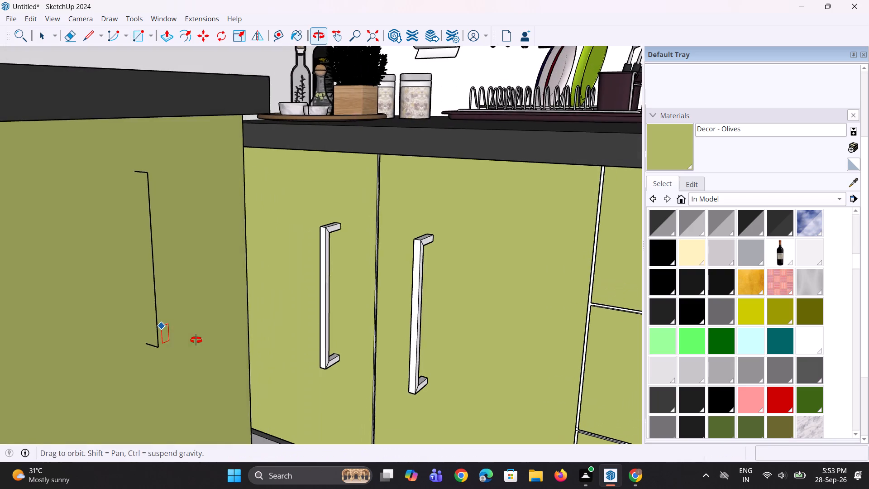
middle_click_drag(196, 340, 190, 341)
scroll(129, 197, "up", 5)
left_click_drag(114, 145, 129, 166)
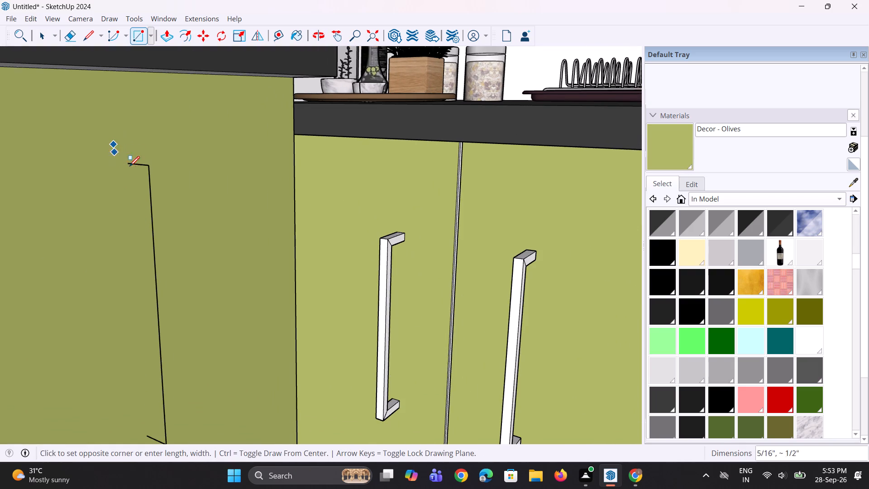
left_click_drag(129, 166, 158, 178)
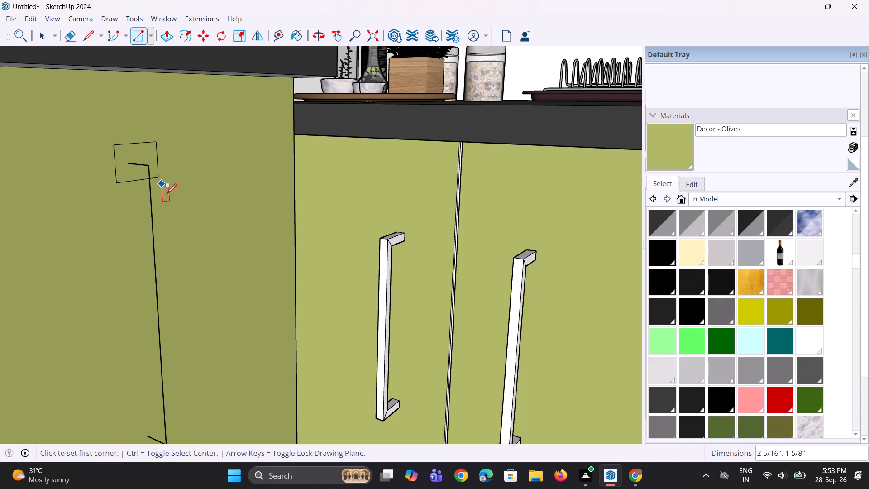
Narrow the handle profile rectangle by moving its vertical edges inward, one about 11/16 in and the other 5/16 in.
middle_click_drag(167, 194, 65, 201)
scroll(48, 171, "up", 3)
key("space")
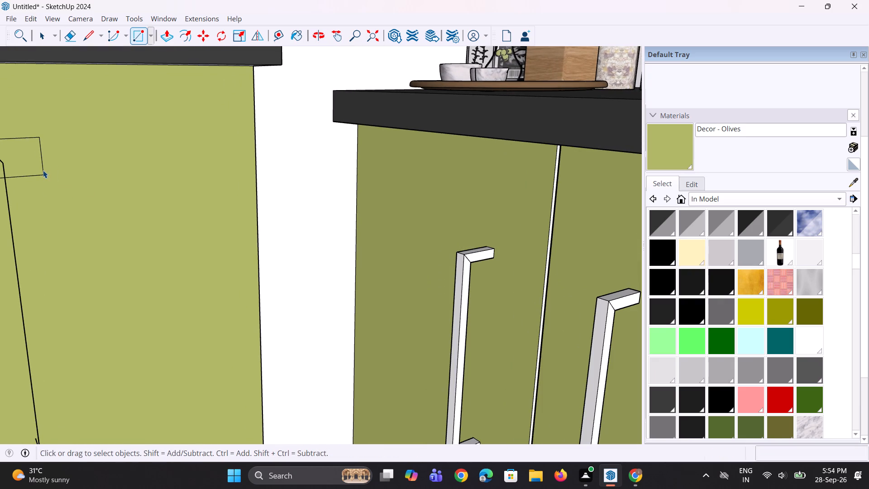
left_click(43, 168)
key("m")
left_click(43, 177)
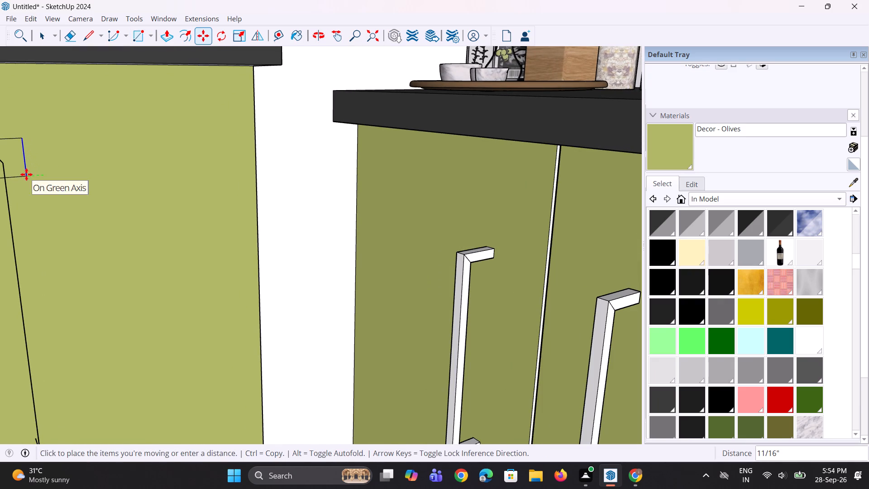
left_click(24, 174)
scroll(68, 197, "down", 5)
scroll(25, 197, "up", 4)
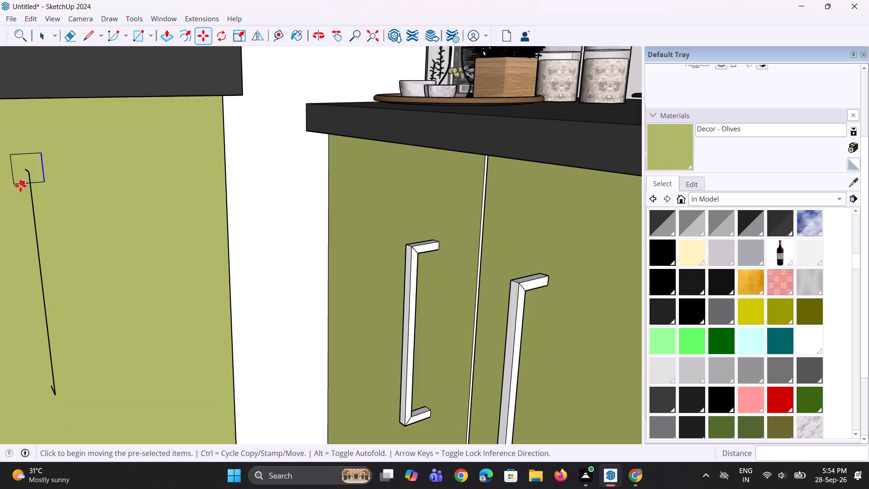
scroll(20, 186, "up", 3)
key("space")
left_click(10, 181)
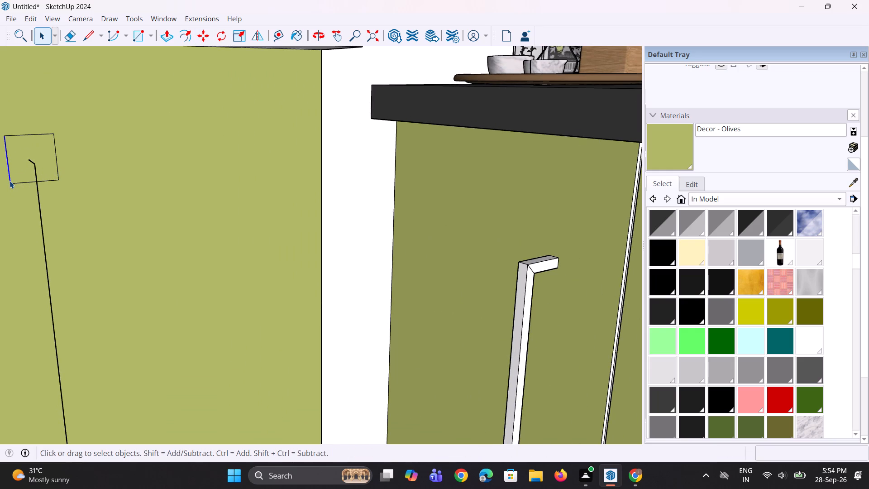
key("m")
scroll(10, 181, "up", 6)
left_click(10, 182)
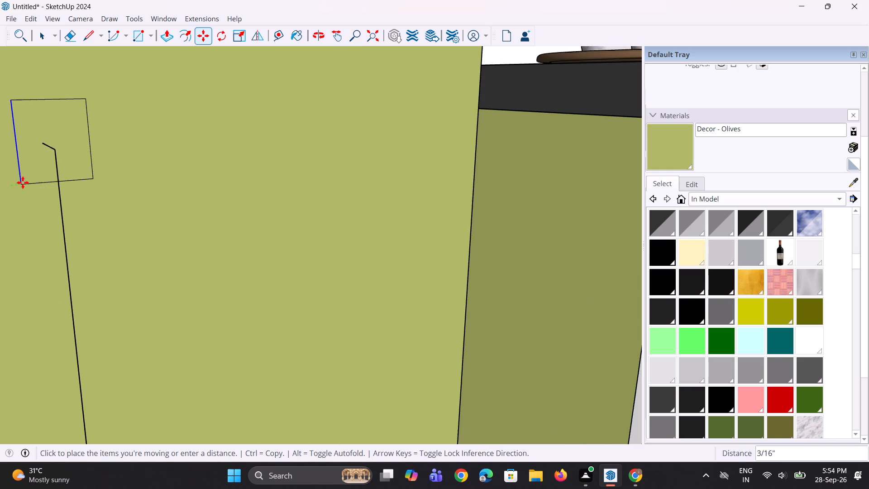
left_click(29, 183)
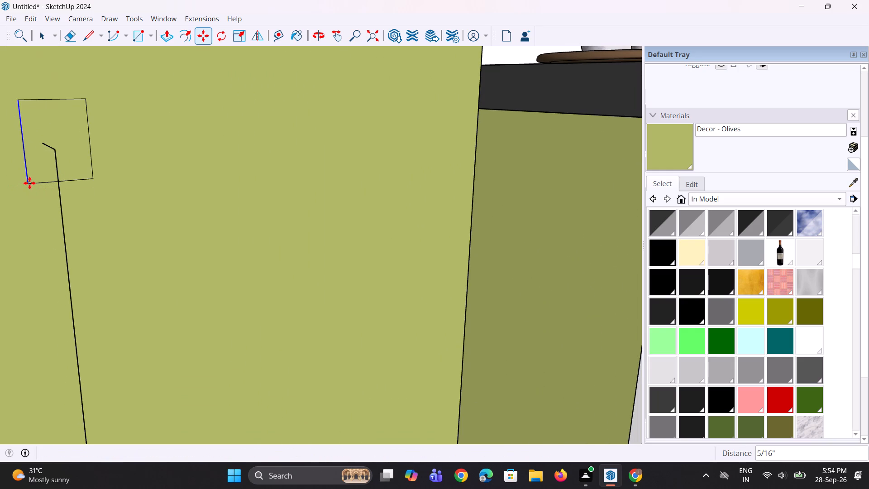
key("space")
key("space")
Reduce the profile rectangle's height by moving its lower edge up and its upper edge down about 1/2 in.
left_click(72, 182)
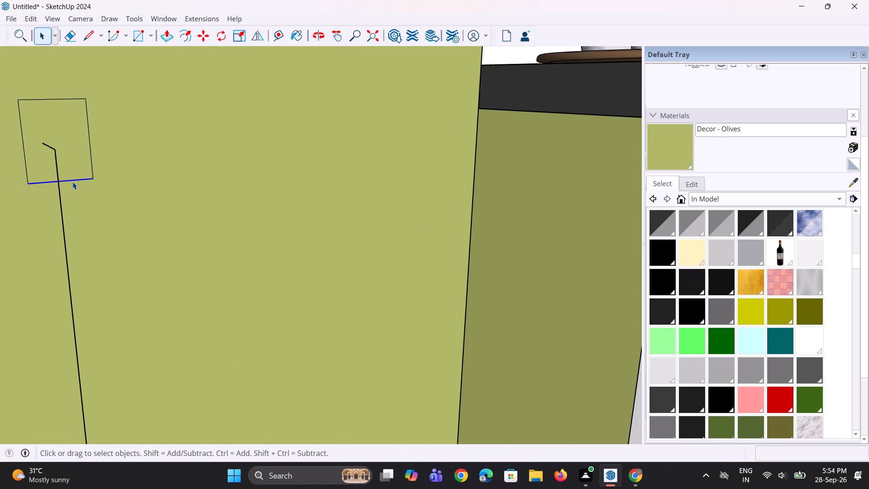
key("m")
left_click(95, 176)
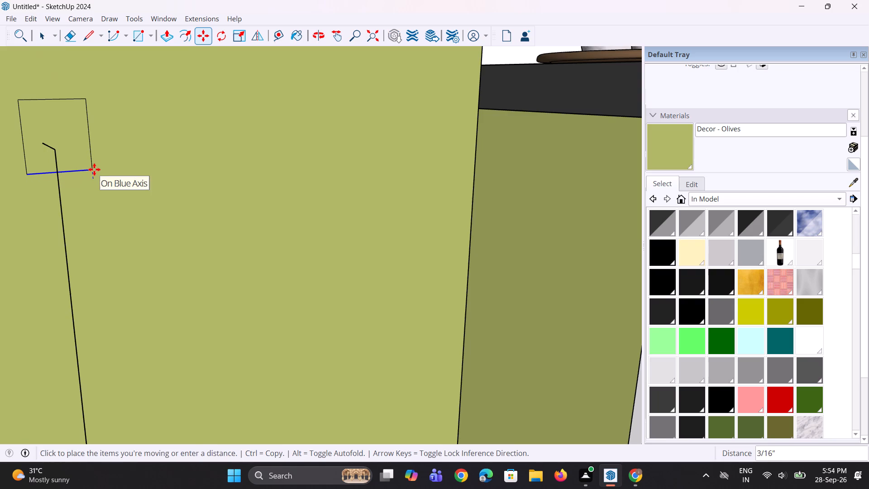
left_click(92, 167)
key("space")
key("space")
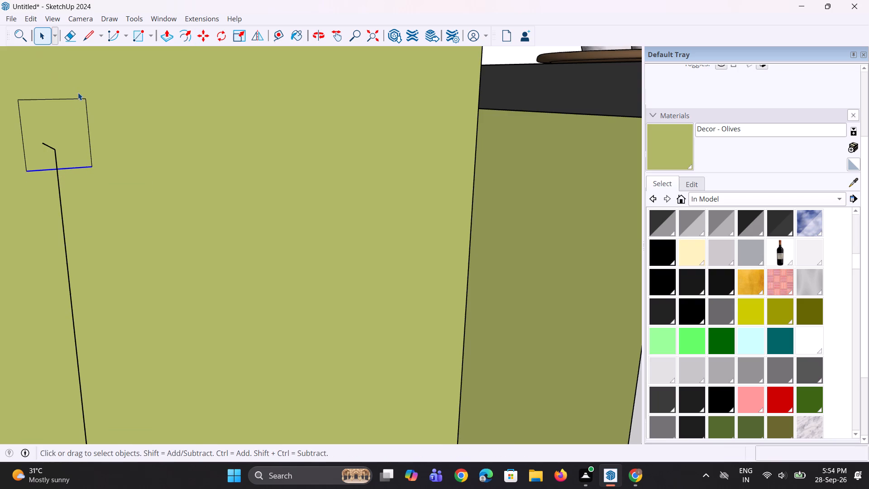
left_click(77, 98)
key("m")
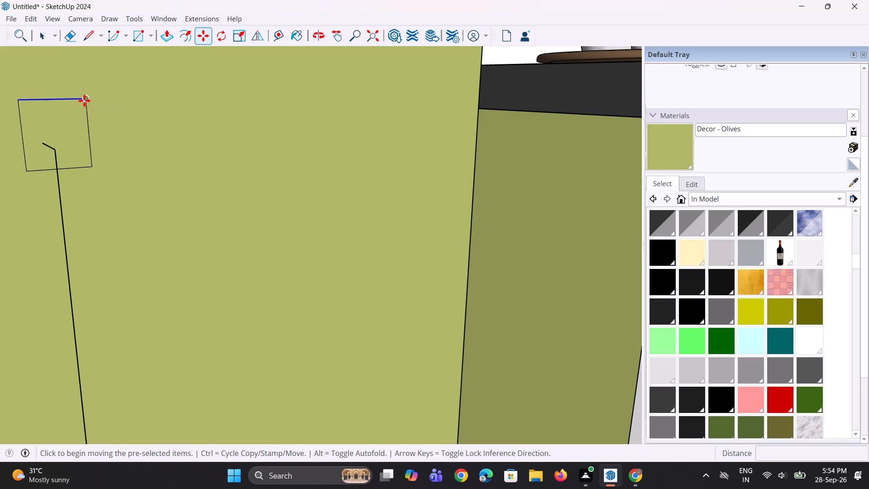
left_click(84, 101)
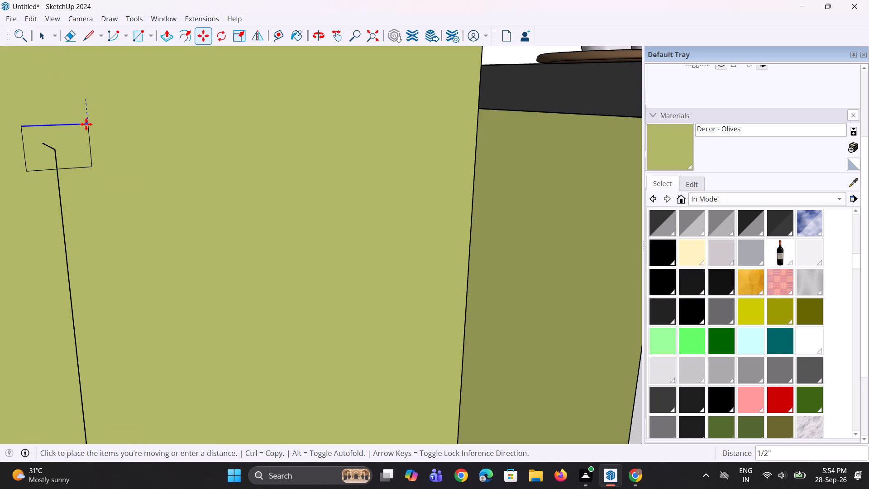
left_click(85, 127)
key("space")
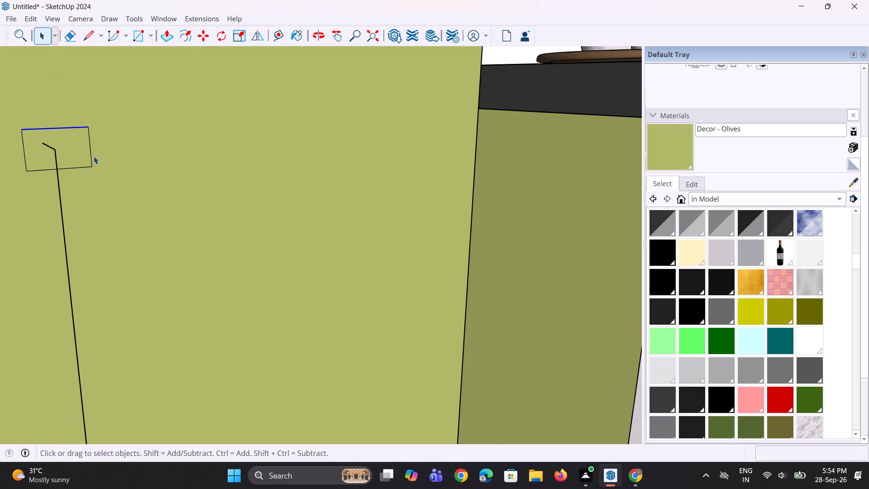
Move the profile rectangle's vertical edge nearest the stove run further inward toward the handle path.
left_click(91, 154)
key("m")
left_click(91, 169)
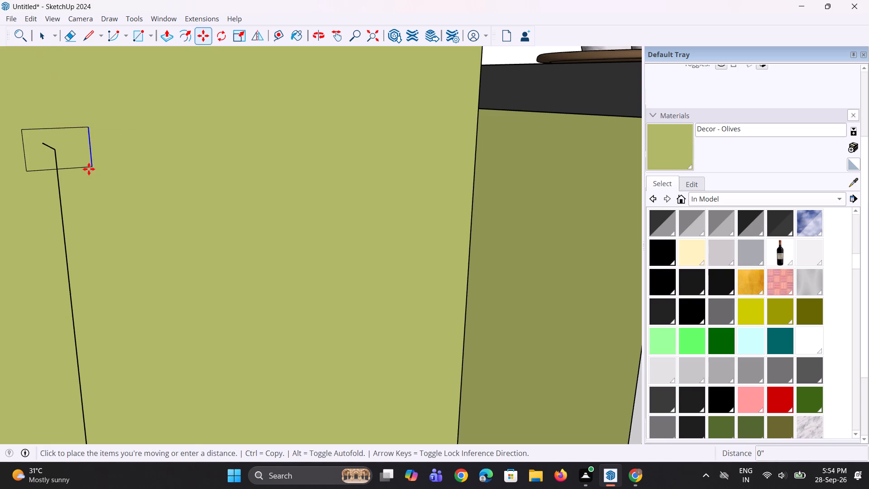
left_click(80, 167)
key("space")
Sweep the small profile rectangle along the full three-segment handle path using Follow Me.
scroll(89, 172, "down", 10)
left_click(80, 178)
scroll(74, 161, "up", 4)
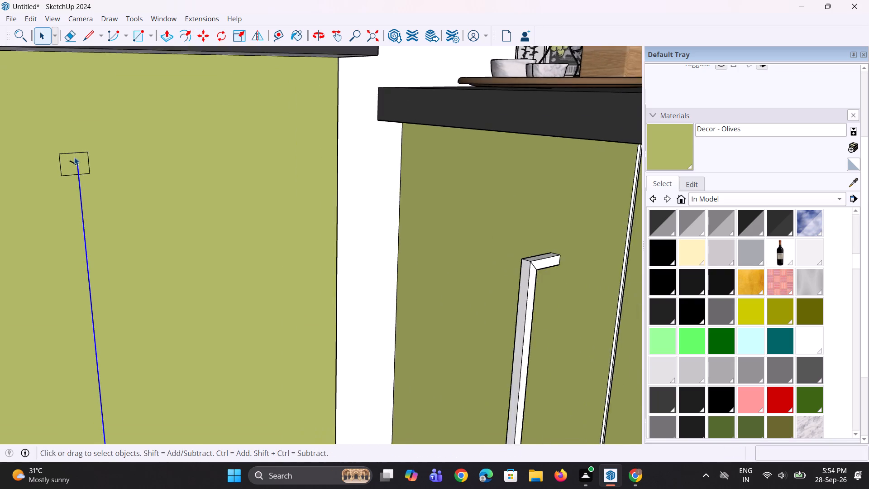
scroll(74, 157, "up", 3)
left_click(76, 167, "ctrl")
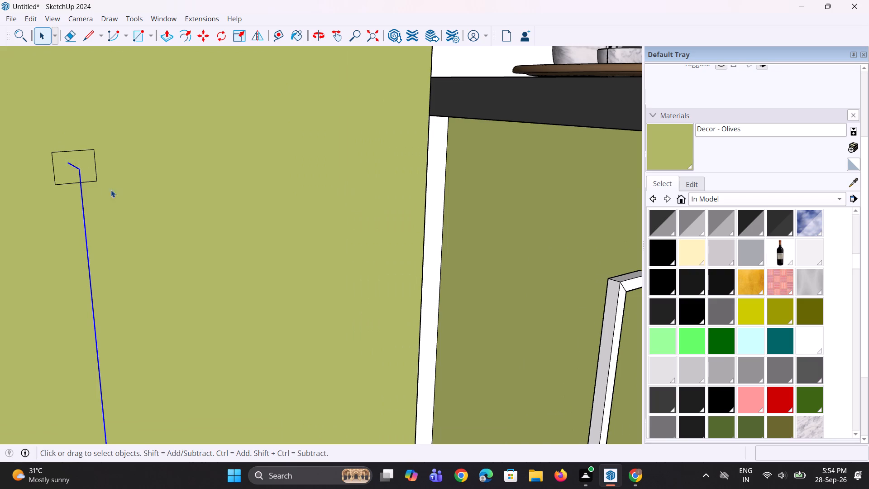
scroll(106, 132, "down", 10)
scroll(75, 361, "up", 10)
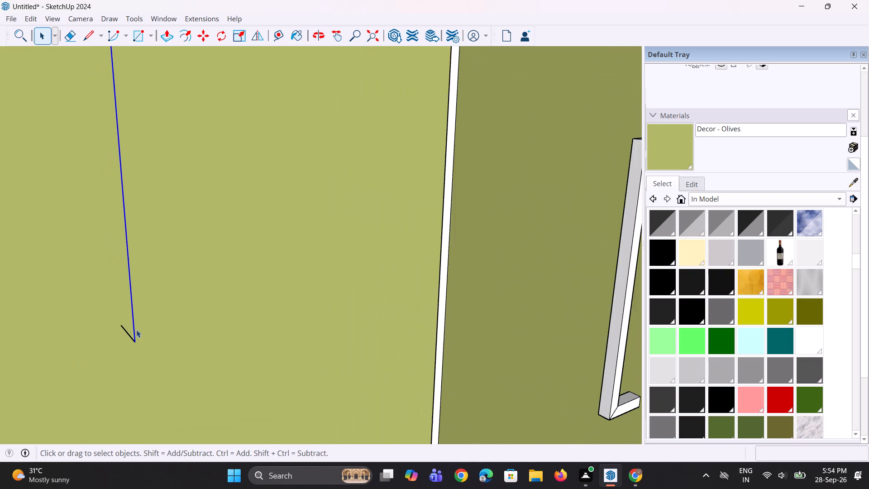
left_click(131, 335, "ctrl")
scroll(129, 364, "down", 18)
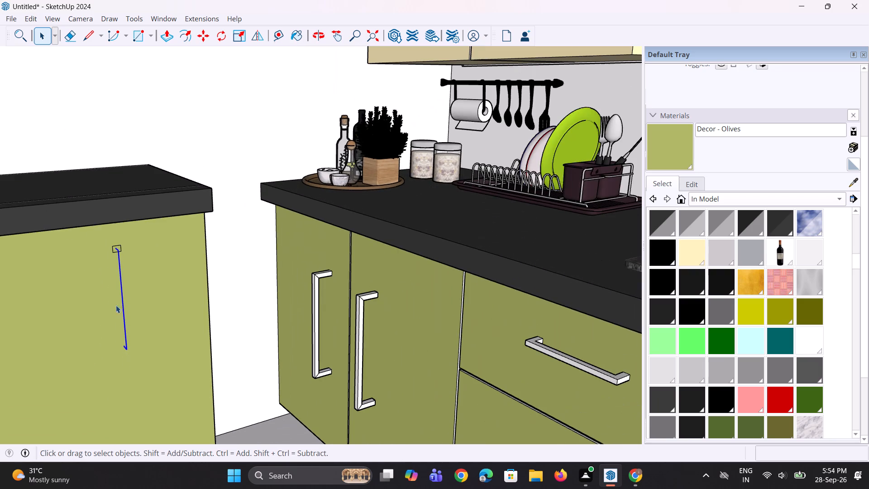
left_click(16, 35)
key("f")
key("o")
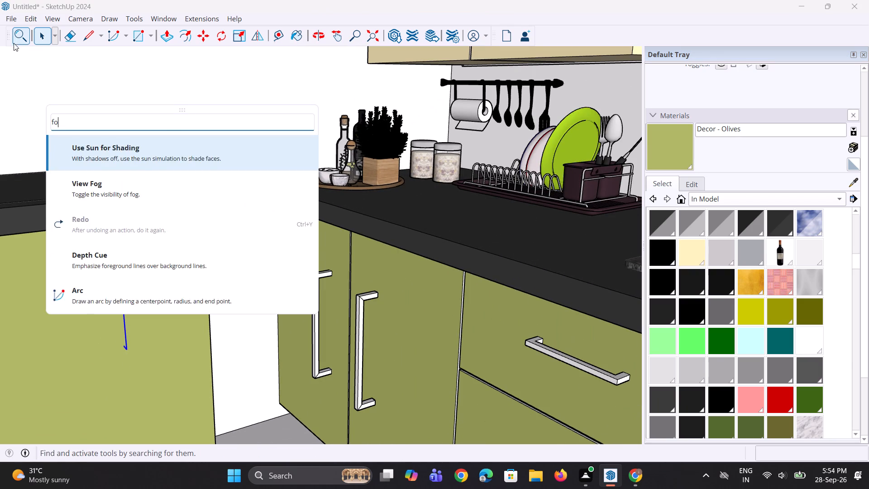
key("l")
left_click(80, 188)
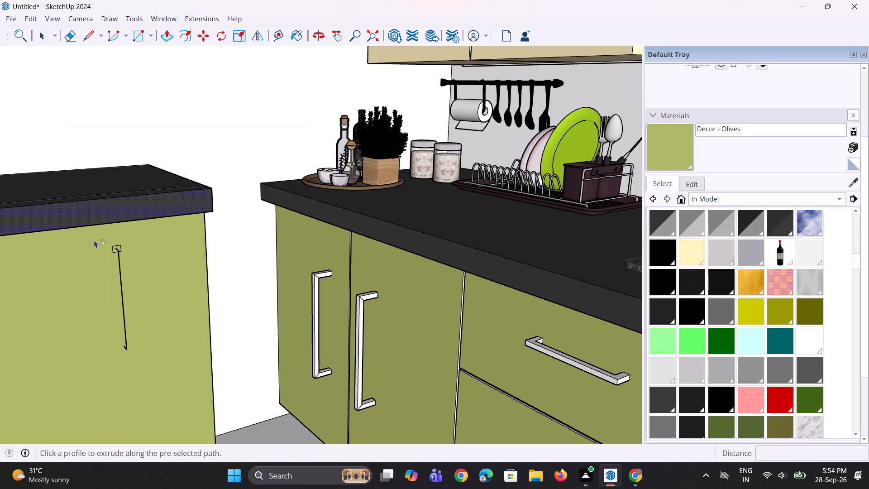
scroll(115, 251, "up", 8)
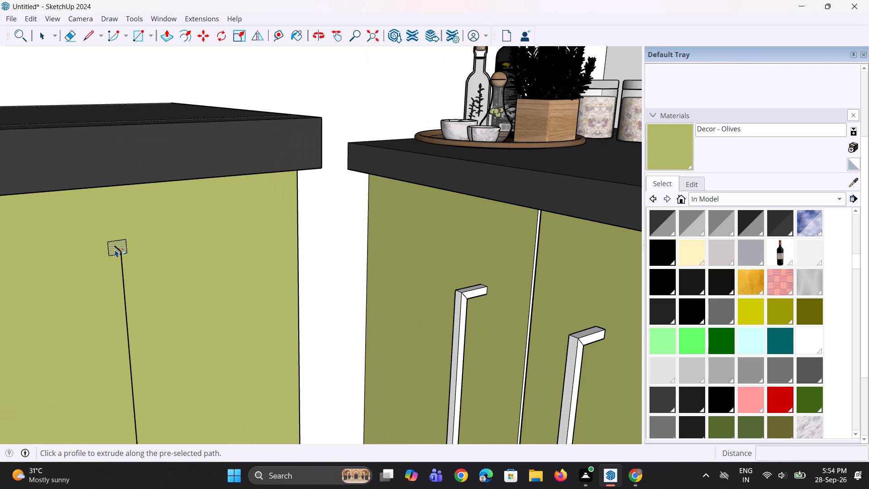
left_click(115, 249)
Paint the new handle's visible front, side, top and lower return faces with the black material.
scroll(138, 251, "down", 6)
middle_click_drag(133, 247, 189, 238)
scroll(173, 273, "up", 2)
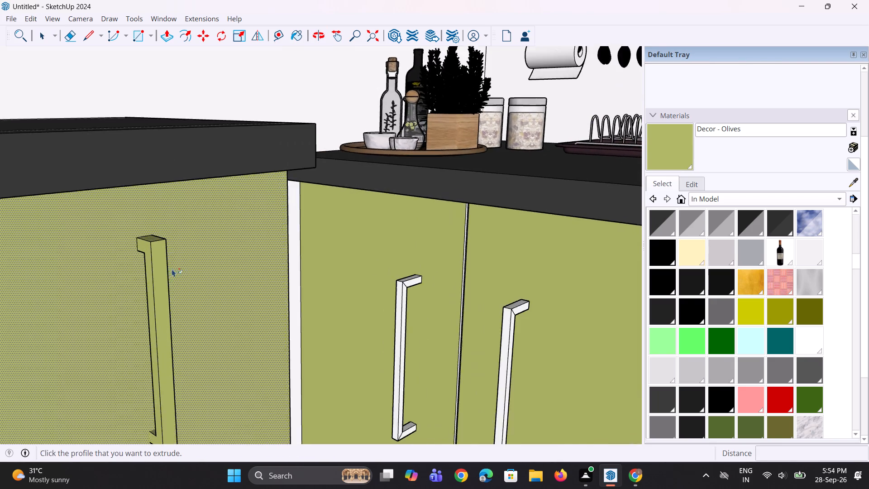
scroll(172, 269, "up", 4)
scroll(199, 265, "down", 5)
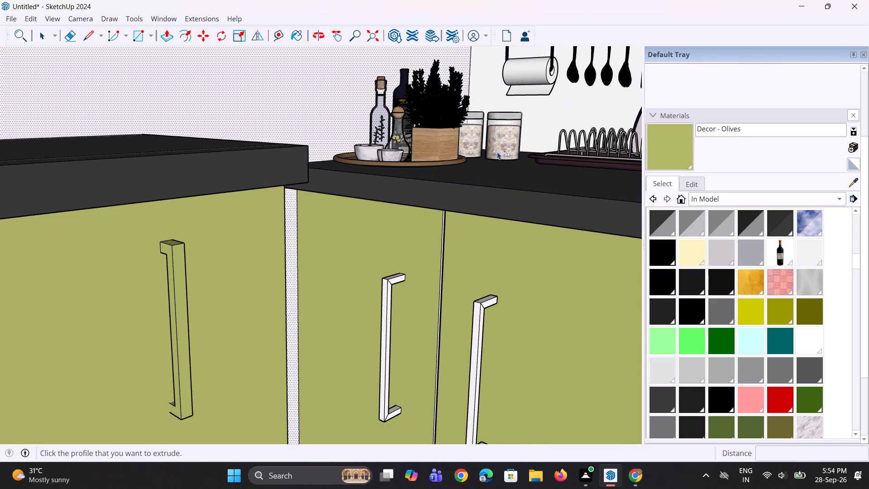
left_click(669, 288)
scroll(224, 303, "up", 2)
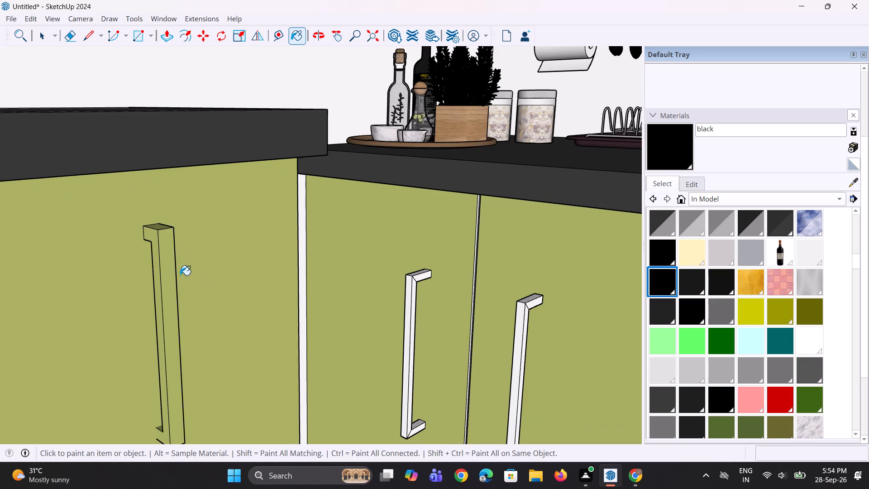
left_click(169, 276)
middle_click_drag(163, 288, 171, 289)
scroll(164, 282, "up", 6)
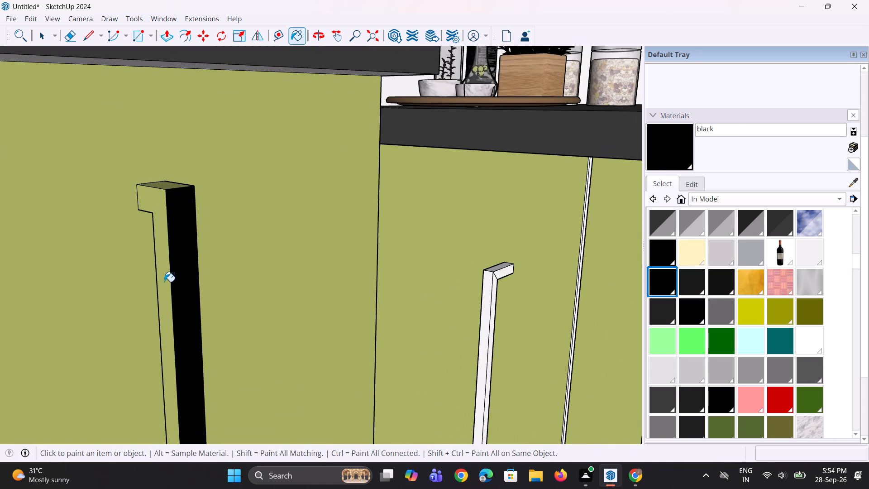
left_click(164, 282)
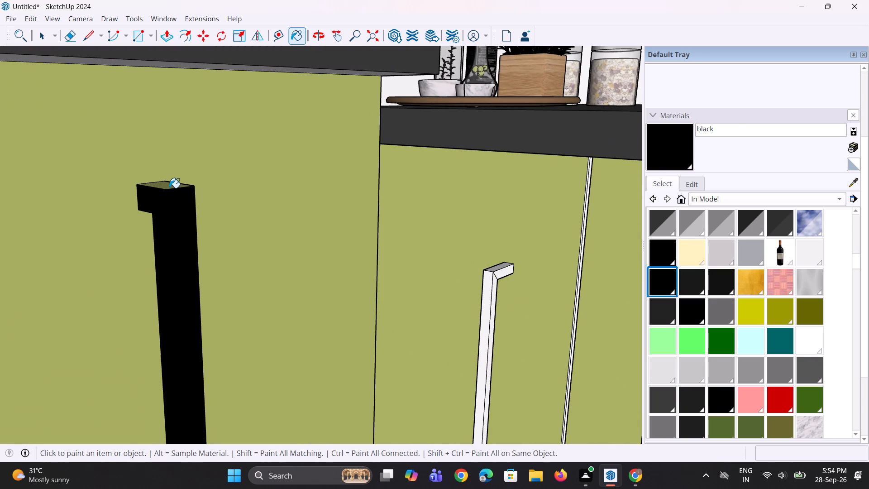
left_click(169, 188)
scroll(174, 212, "down", 13)
scroll(162, 349, "up", 4)
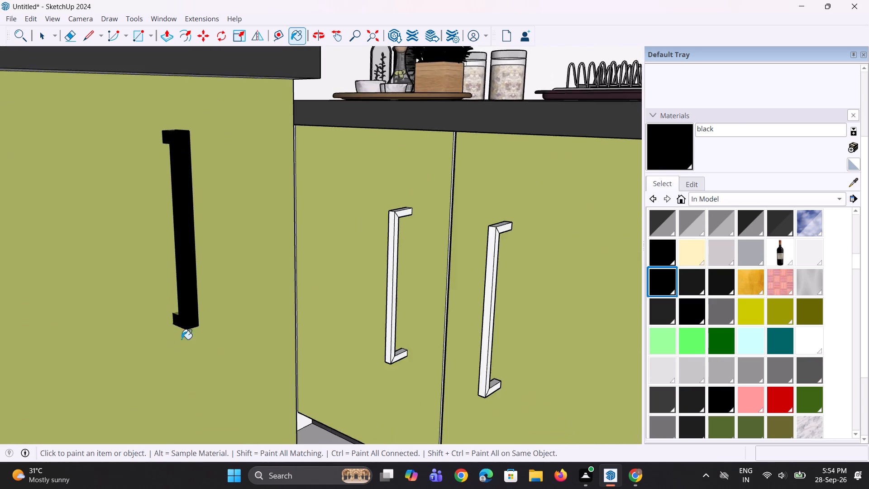
scroll(181, 339, "up", 13)
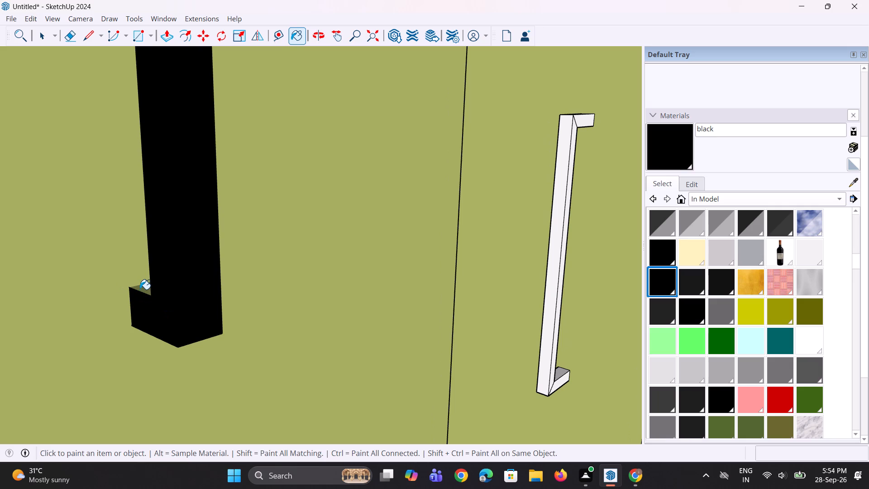
left_click(140, 289)
Sample Color_007 from the countertop and paint the upper return and upright of the white handle on the stove run's end door.
scroll(158, 345, "down", 5)
middle_click_drag(238, 340, 248, 345)
scroll(366, 374, "down", 4)
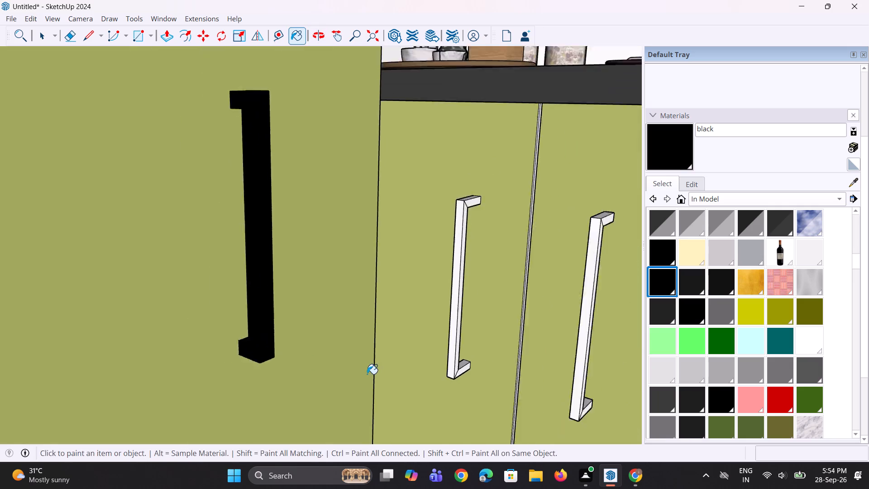
scroll(367, 374, "down", 12)
scroll(416, 325, "up", 6)
scroll(438, 290, "up", 1)
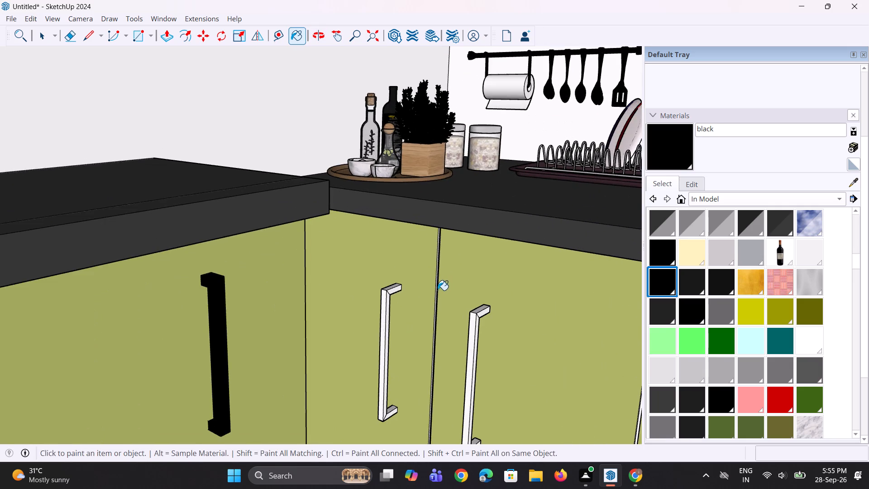
scroll(438, 290, "up", 1)
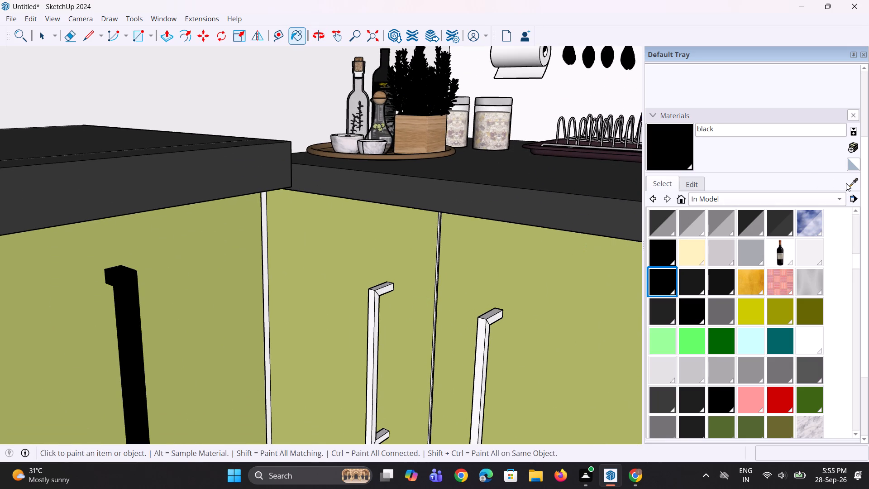
left_click(847, 184)
left_click(598, 205)
scroll(437, 265, "up", 3)
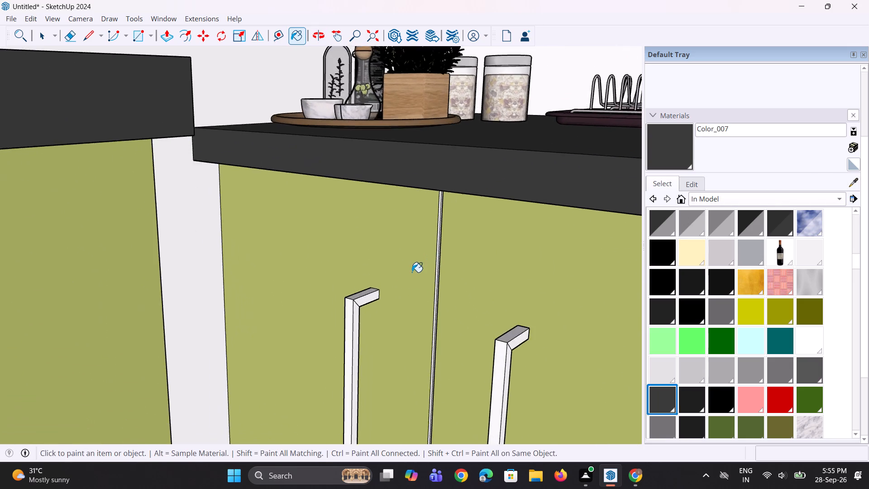
scroll(412, 273, "up", 3)
left_click(346, 310)
left_click(353, 296)
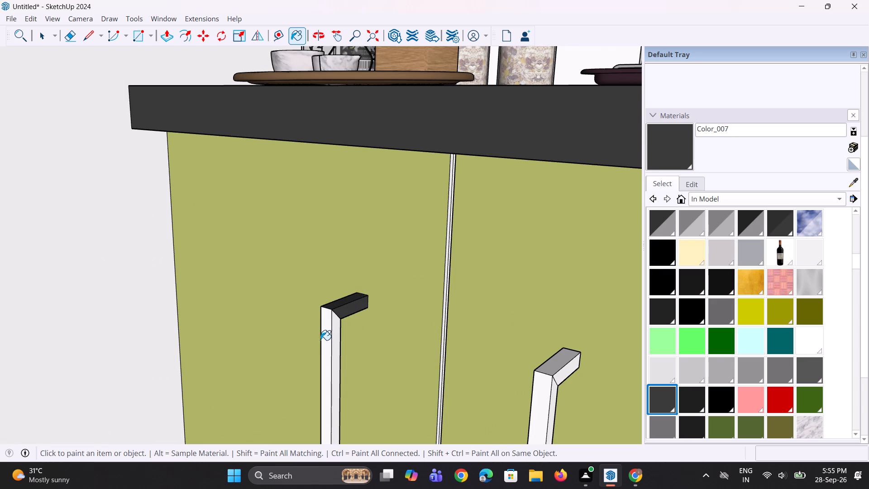
left_click(325, 340)
left_click(335, 341)
Paint the side and top faces of that handle's lower return with Color_007.
scroll(323, 305, "down", 10)
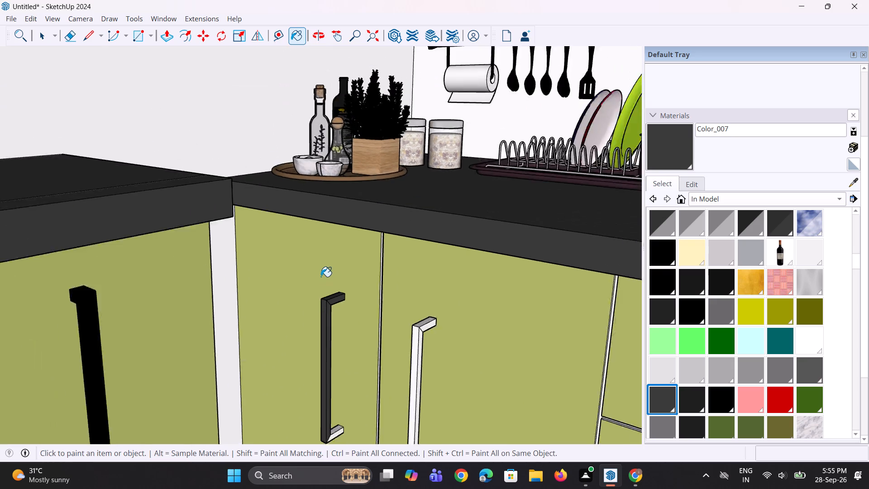
scroll(360, 422, "up", 4)
scroll(336, 394, "up", 4)
scroll(266, 367, "up", 4)
scroll(329, 384, "up", 4)
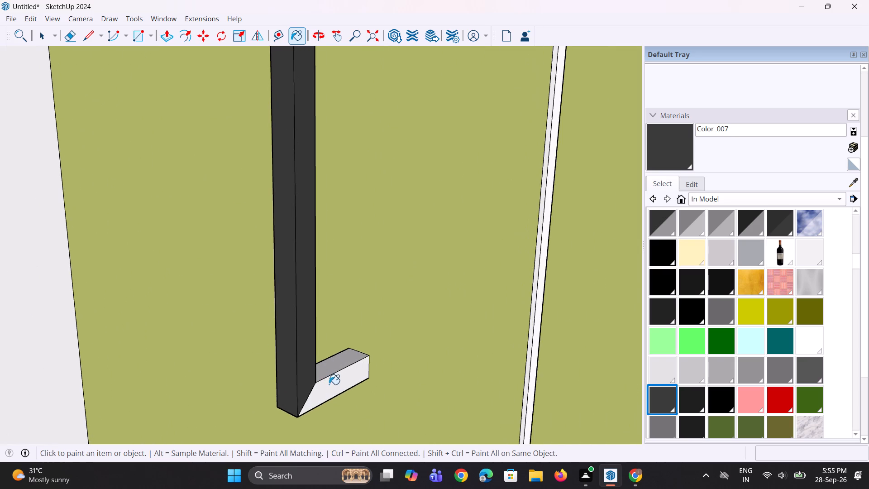
left_click(335, 389)
left_click(340, 364)
Paint the underside of the same handle's lower return with Color_007.
middle_click_drag(321, 399, 351, 309)
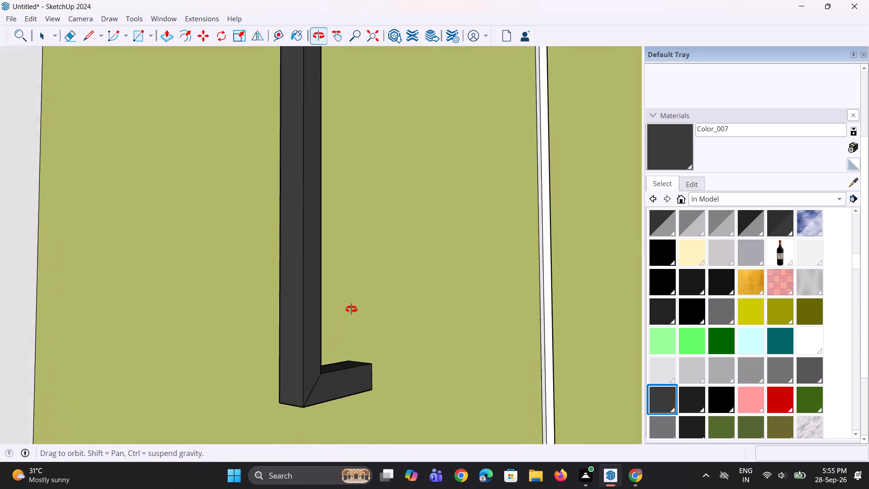
middle_click_drag(351, 309, 368, 278)
scroll(367, 306, "down", 16)
middle_click_drag(358, 353, 361, 309)
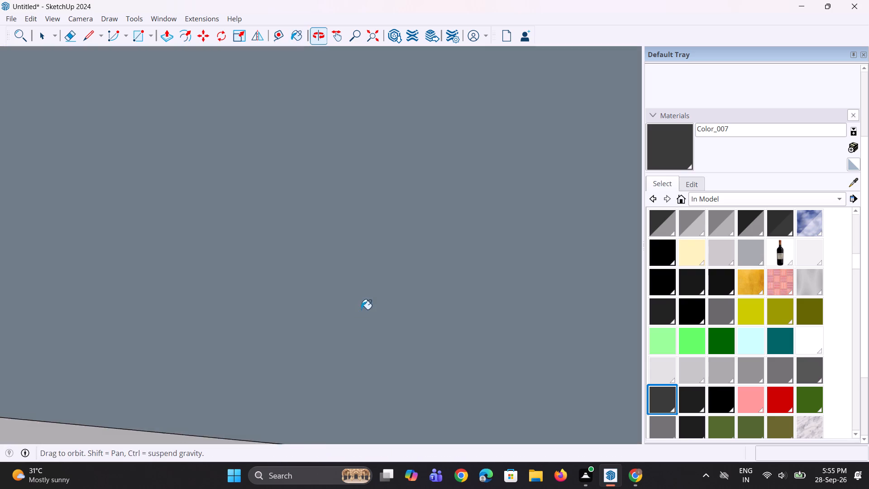
middle_click_drag(359, 327, 352, 416)
scroll(343, 352, "down", 5)
middle_click_drag(320, 335, 325, 427)
scroll(319, 409, "down", 1)
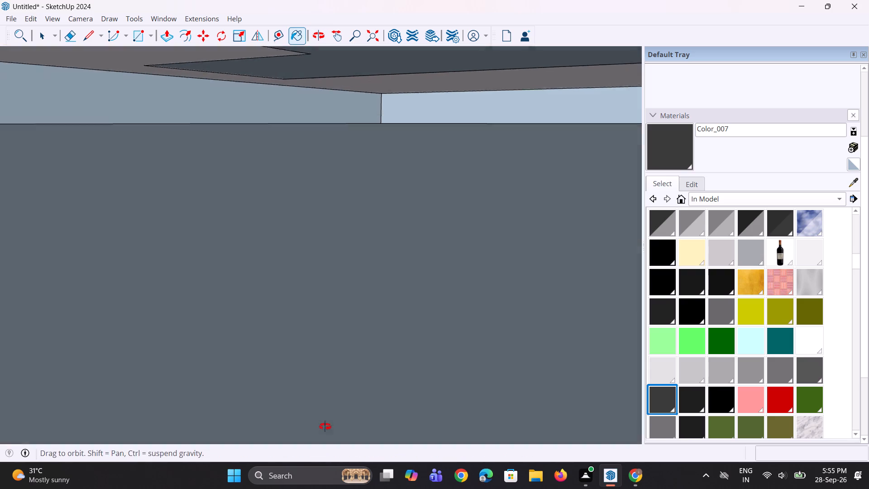
middle_click_drag(325, 427, 333, 426)
scroll(351, 306, "down", 13)
left_click(377, 41)
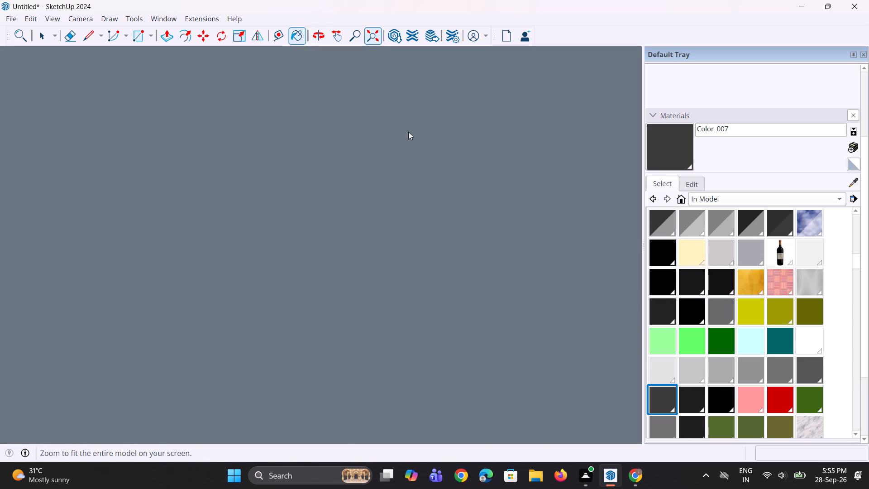
scroll(167, 239, "up", 4)
middle_click_drag(111, 266, 216, 264)
scroll(142, 258, "up", 3)
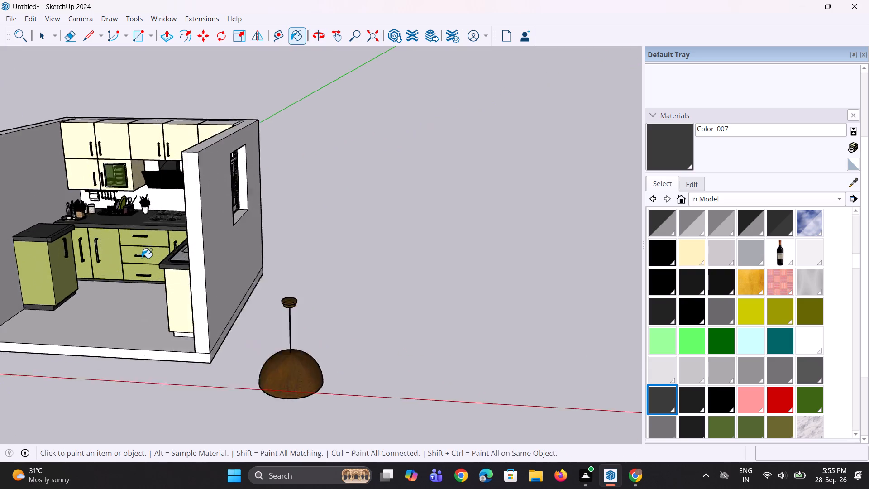
scroll(142, 258, "up", 20)
scroll(142, 258, "up", 4)
middle_click_drag(61, 242, 74, 168)
scroll(115, 237, "up", 7)
middle_click_drag(86, 213, 101, 183)
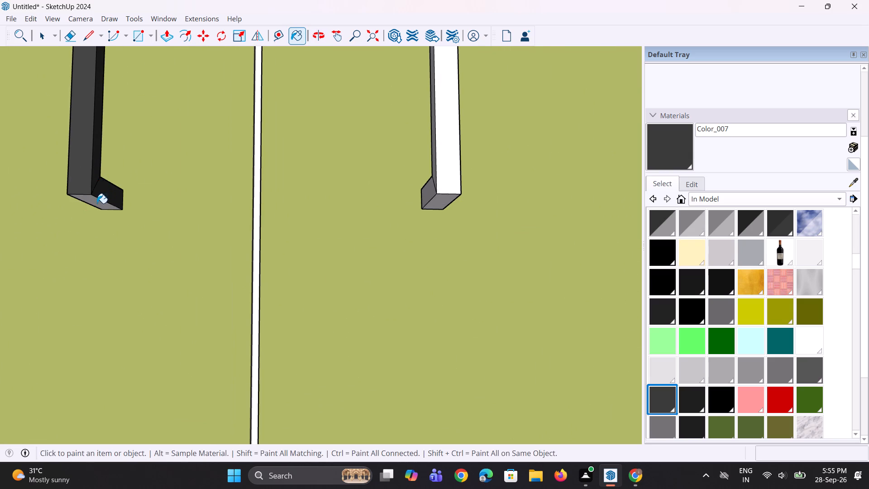
left_click(97, 203)
Paint the adjacent door handle's underside, lower return side and upright faces with Color_007.
left_click(447, 202)
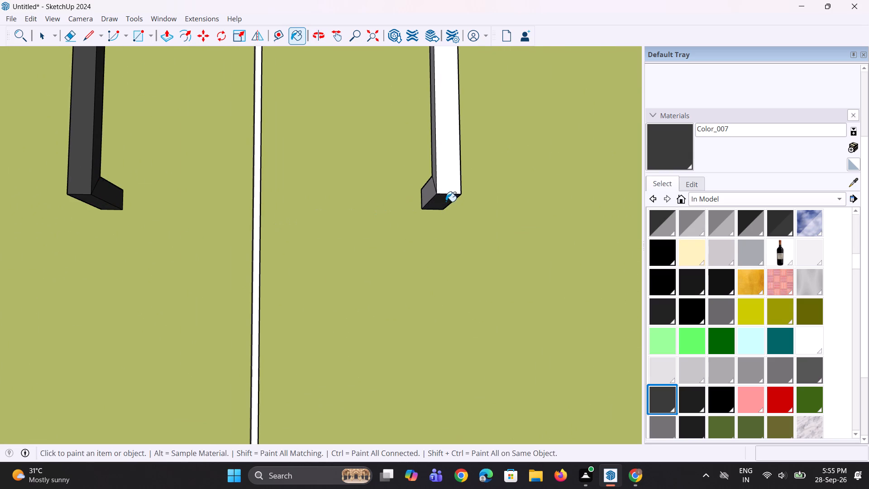
left_click(429, 197)
left_click(458, 175)
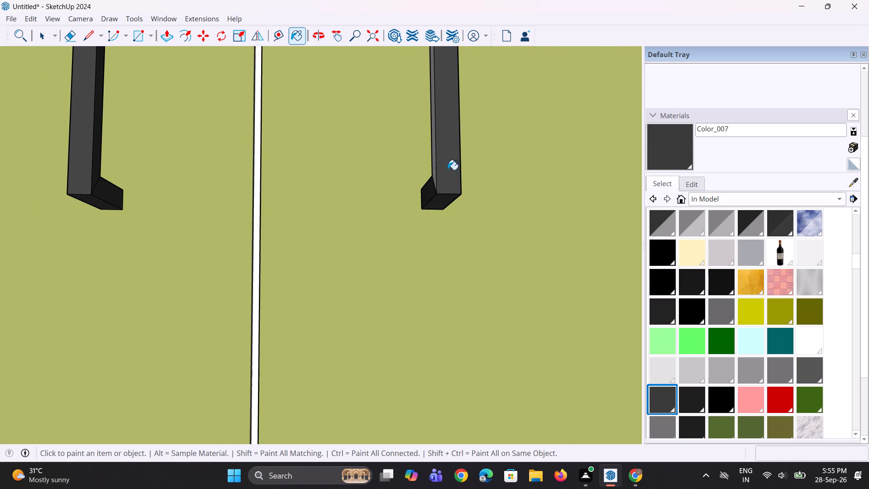
left_click(432, 144)
Paint the remaining side face of the upright on the door handle beside the drawer stack with Color_007.
middle_click_drag(420, 256, 487, 293)
middle_click_drag(479, 264, 229, 228)
middle_click_drag(458, 250, 285, 240)
middle_click_drag(427, 247, 316, 249)
scroll(316, 249, "down", 1)
middle_click_drag(511, 258, 322, 244)
middle_click_drag(422, 252, 320, 245)
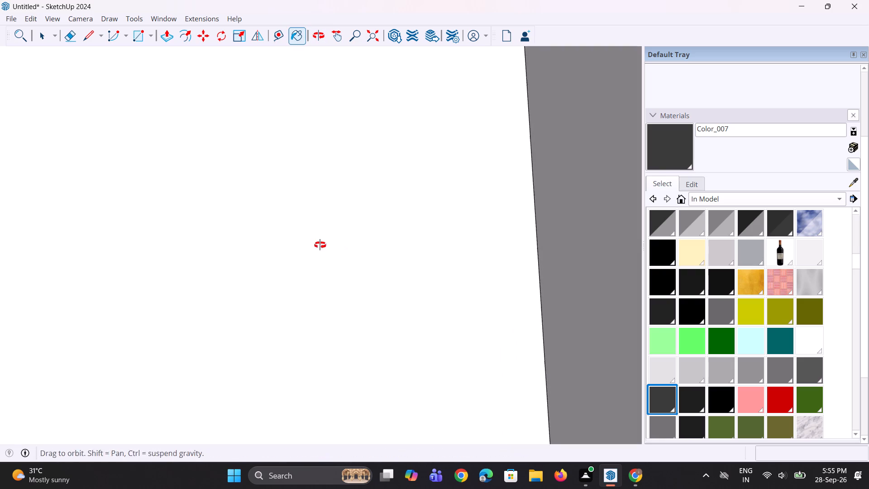
middle_click_drag(320, 245, 320, 244)
middle_click_drag(391, 235, 309, 221)
left_click(377, 40)
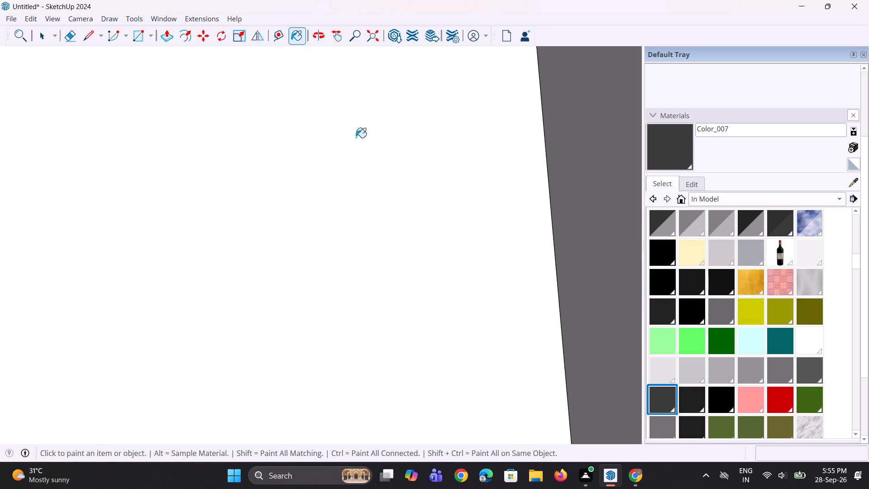
middle_click_drag(448, 300, 578, 447)
middle_click_drag(371, 180, 675, 258)
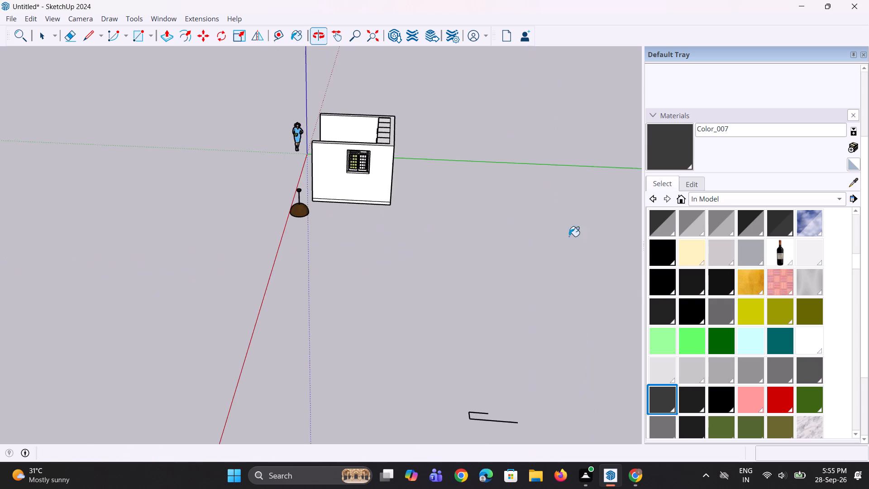
middle_click_drag(184, 192, 404, 152)
middle_click_drag(234, 228, 436, 242)
scroll(368, 178, "up", 12)
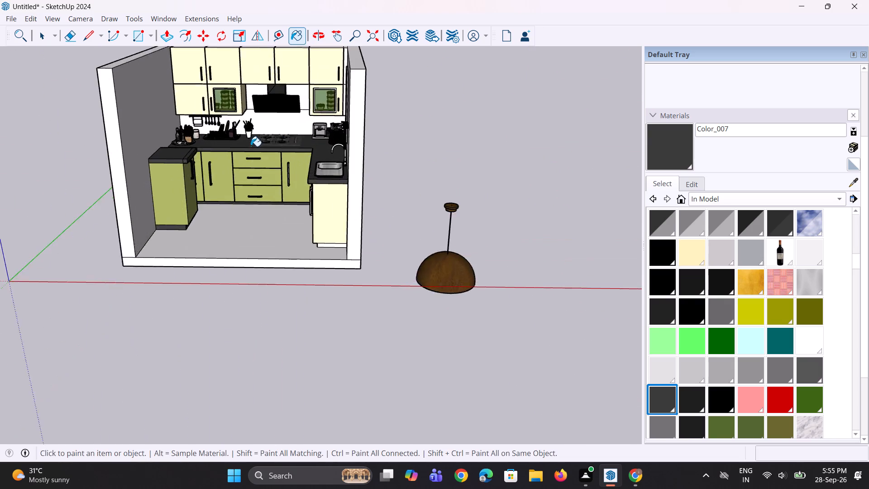
scroll(251, 146, "up", 20)
scroll(251, 146, "up", 7)
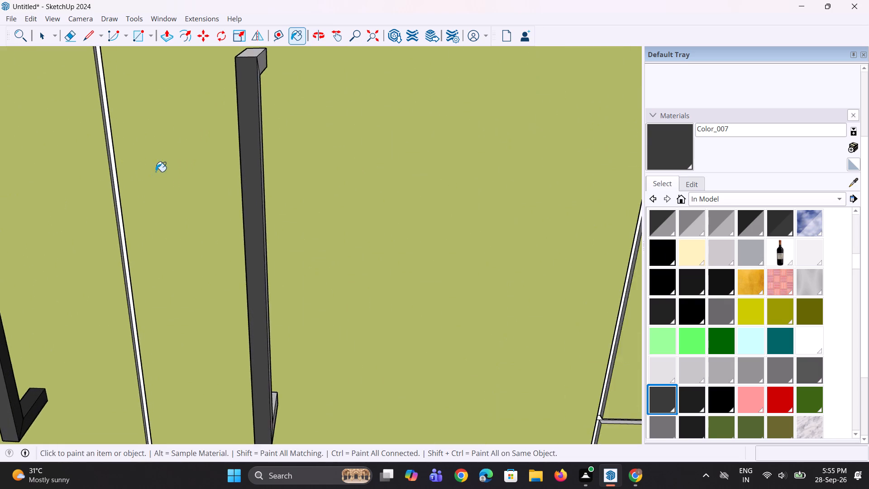
middle_click_drag(218, 195, 308, 198)
scroll(309, 183, "up", 3)
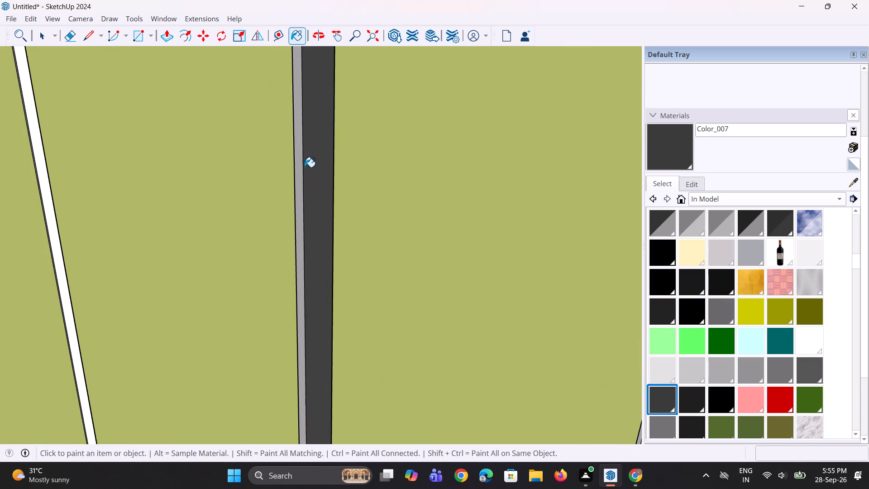
left_click(300, 159)
Paint the top face of the same door handle with Color_007.
scroll(304, 247, "down", 5)
scroll(315, 211, "down", 2)
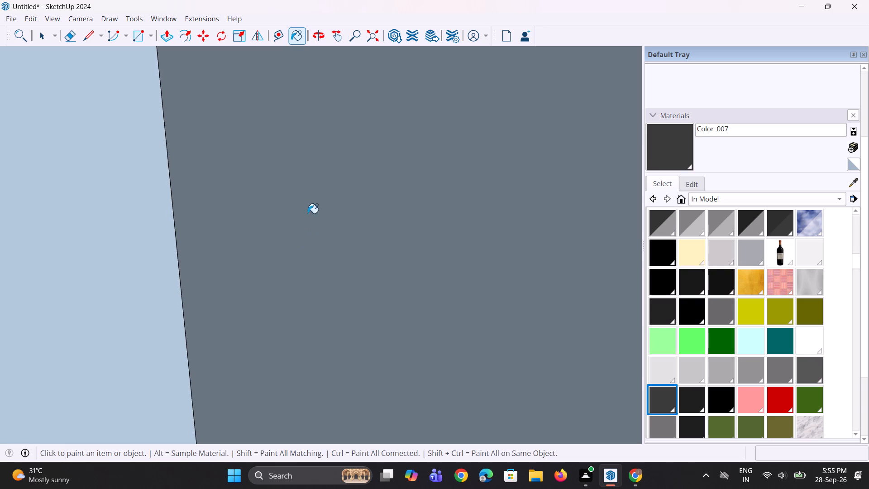
scroll(308, 213, "down", 2)
left_click(386, 45)
left_click(376, 39)
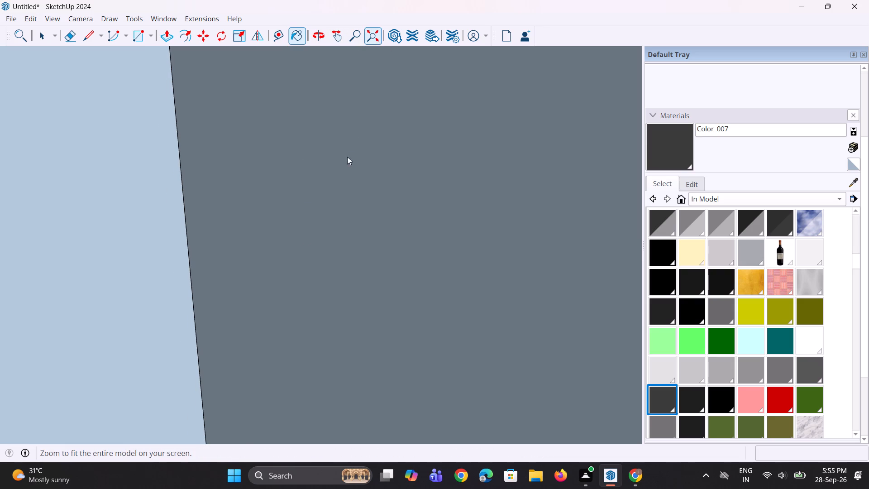
scroll(217, 198, "up", 4)
scroll(118, 263, "up", 12)
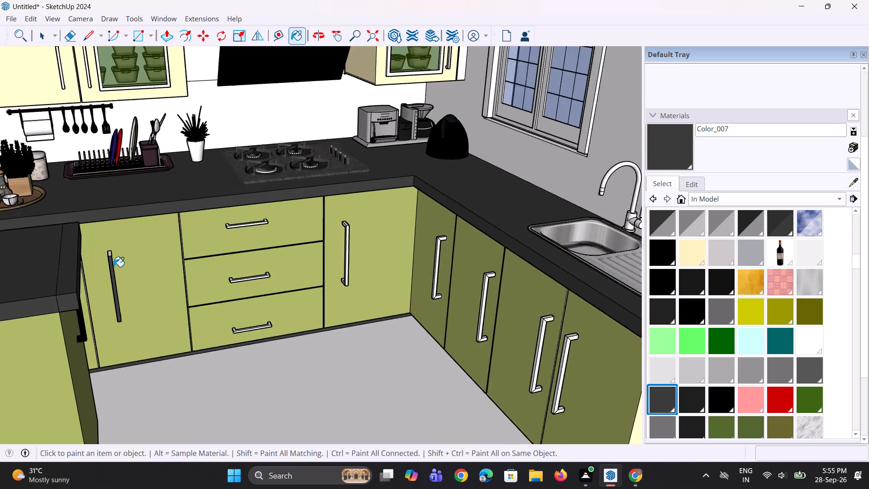
scroll(114, 267, "up", 11)
left_click(104, 232)
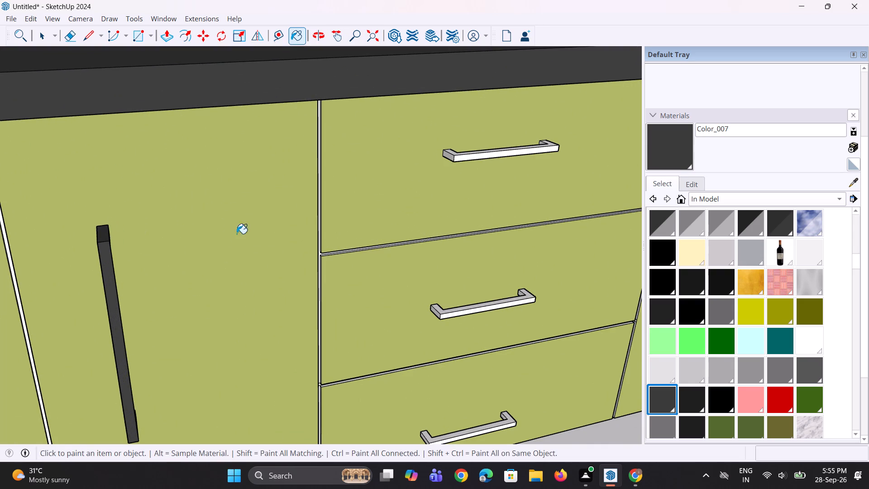
Paint the top drawer handle's top, front, near end and both inner return faces with Color_007.
scroll(530, 70, "up", 7)
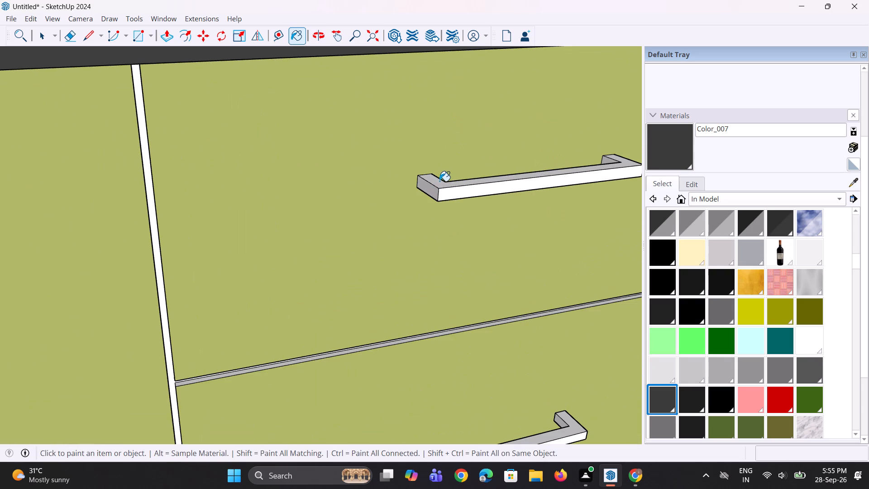
left_click(439, 181)
left_click(426, 188)
left_click(464, 192)
scroll(633, 147, "up", 1)
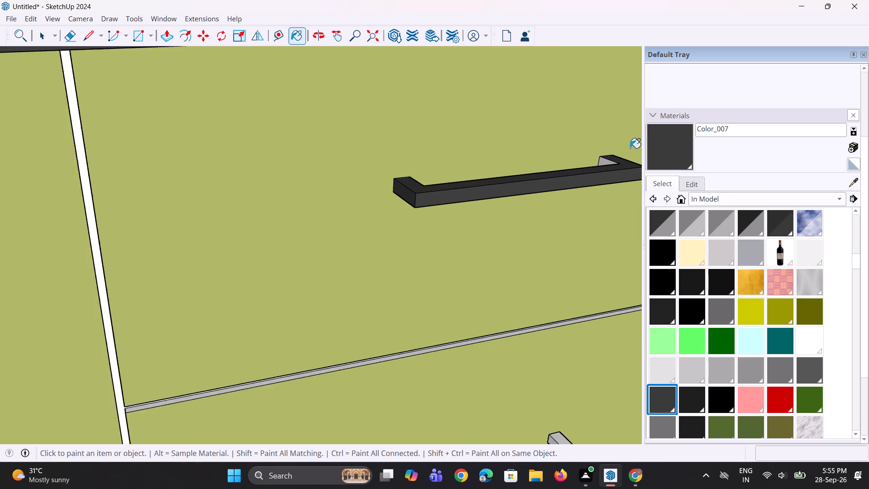
scroll(630, 148, "up", 5)
left_click(602, 163)
middle_click_drag(605, 175, 590, 188)
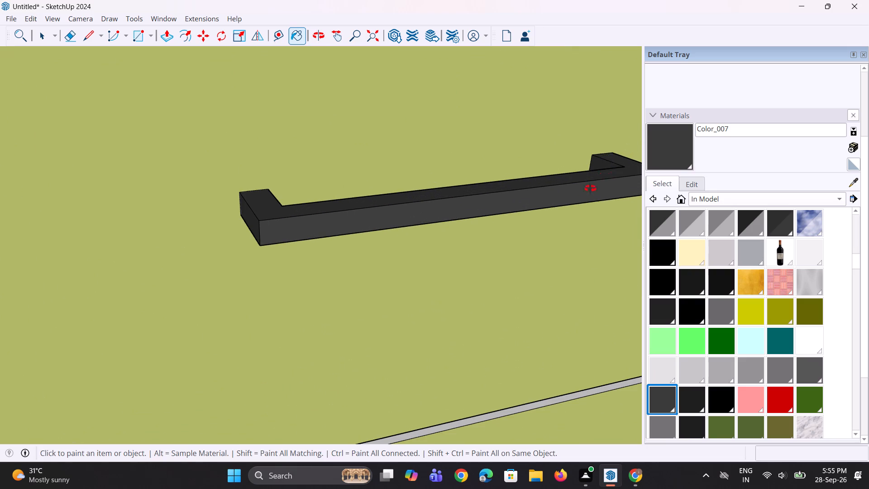
middle_click_drag(590, 188, 434, 226)
scroll(317, 172, "up", 4)
left_click(257, 203)
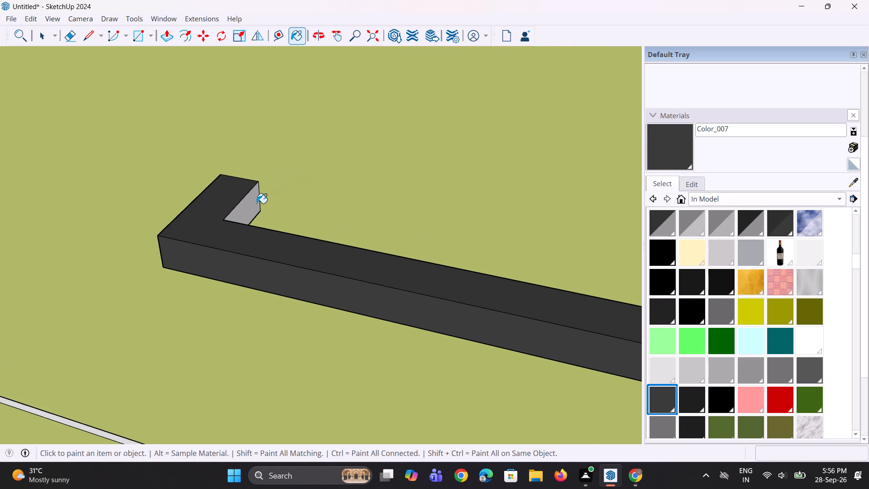
Paint the underside of the top drawer handle with Color_007.
scroll(264, 216, "down", 11)
middle_click_drag(283, 230, 377, 110)
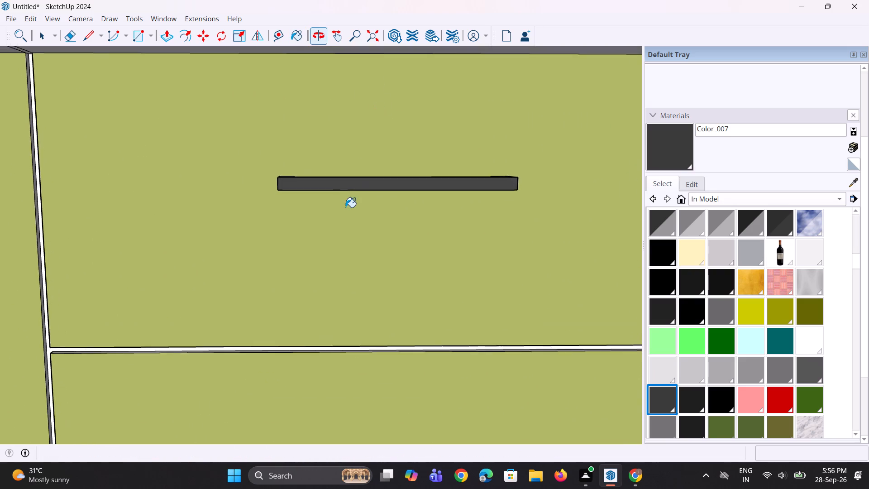
middle_click_drag(346, 211, 355, 149)
scroll(310, 182, "up", 10)
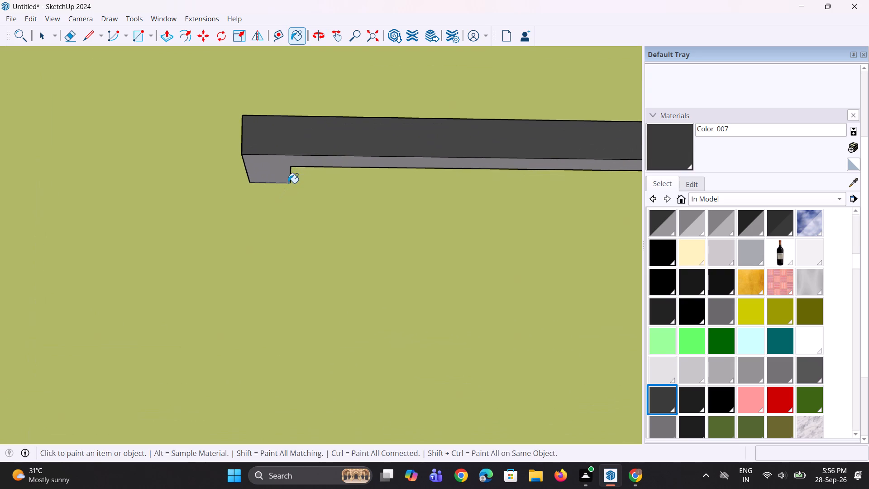
left_click(280, 177)
Paint the front, top and one end face of the middle drawer handle with Color_007.
scroll(277, 183, "down", 12)
scroll(380, 177, "down", 6)
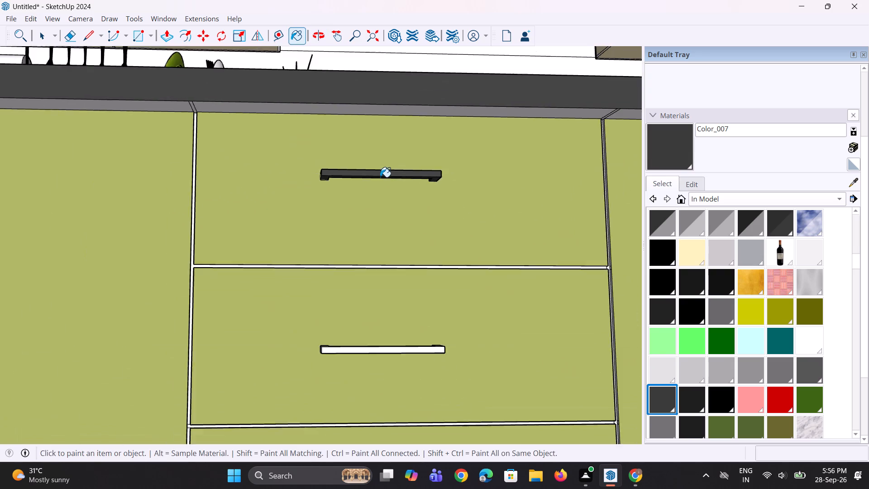
scroll(380, 177, "down", 4)
scroll(367, 291, "up", 11)
middle_click_drag(359, 289, 341, 352)
scroll(359, 289, "down", 1)
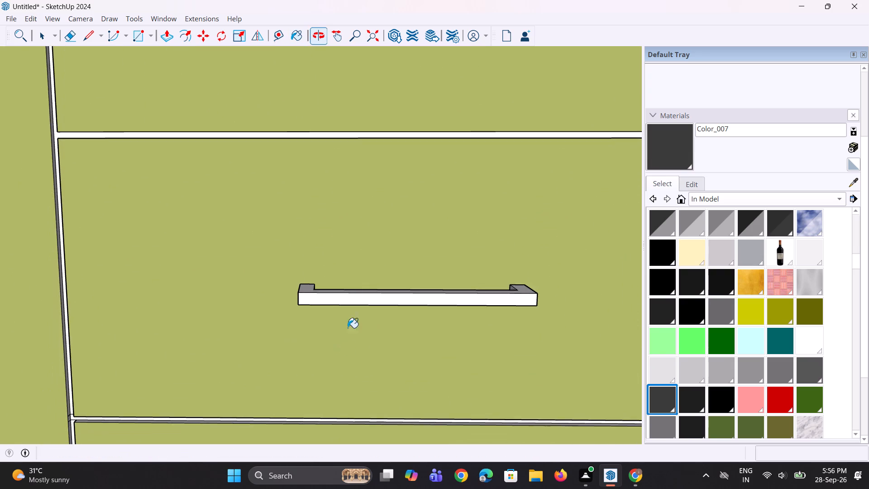
scroll(349, 295, "up", 3)
left_click(344, 302)
left_click(347, 291)
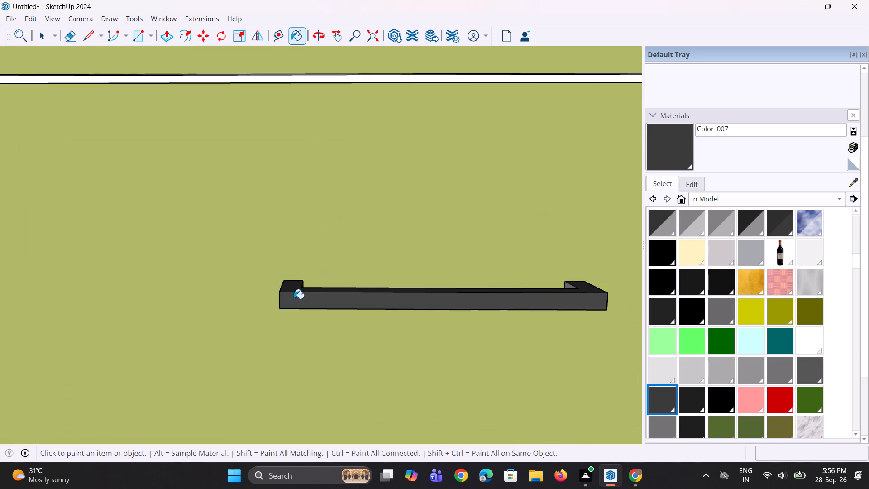
middle_click_drag(294, 299, 371, 283)
left_click(284, 292)
Paint the inner faces of both returns on the middle drawer handle with Color_007.
scroll(549, 265, "up", 2)
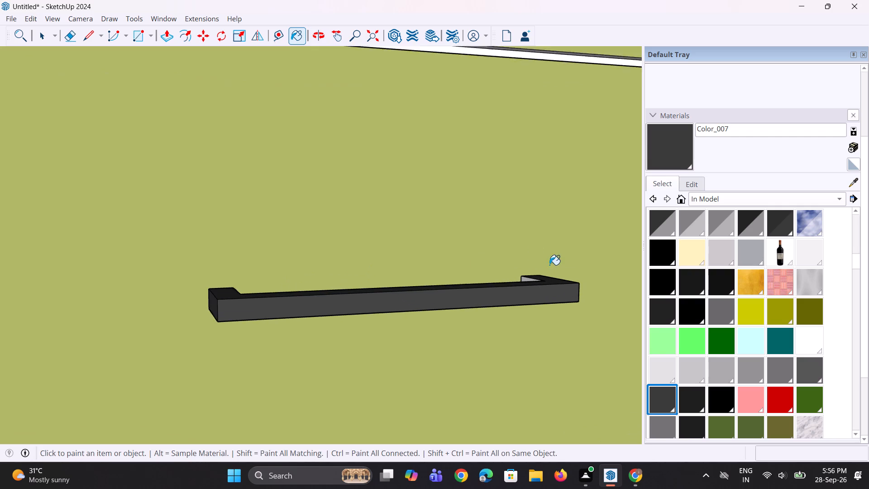
scroll(549, 265, "up", 1)
middle_click_drag(515, 302, 489, 380)
middle_click_drag(335, 304, 196, 333)
scroll(325, 311, "down", 1)
scroll(232, 259, "up", 3)
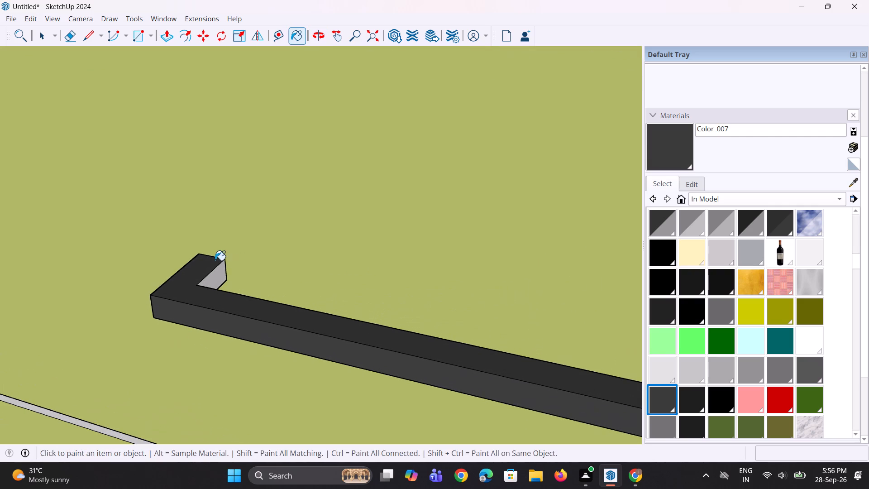
left_click(221, 277)
middle_click_drag(266, 295, 282, 389)
scroll(307, 323, "down", 5)
middle_click_drag(450, 369, 544, 349)
scroll(556, 305, "up", 3)
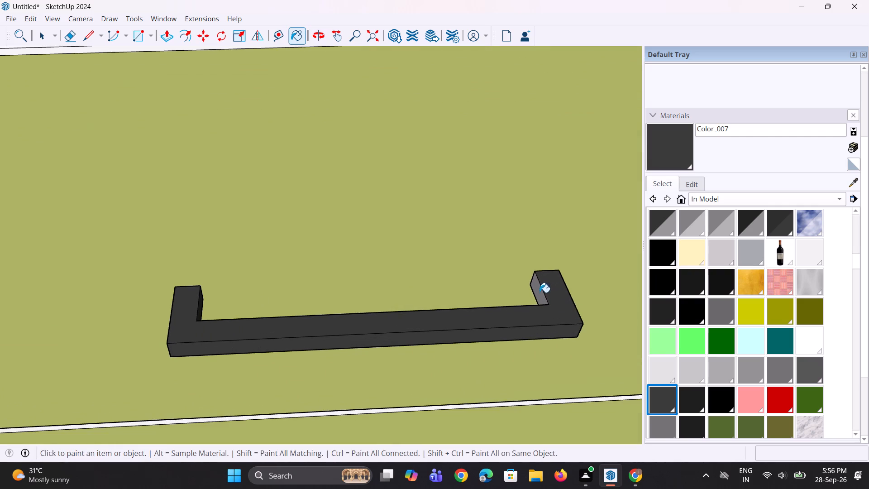
left_click(540, 292)
Paint the other end face and the underside of the middle drawer handle with Color_007.
middle_click_drag(524, 319, 473, 208)
scroll(492, 264, "down", 5)
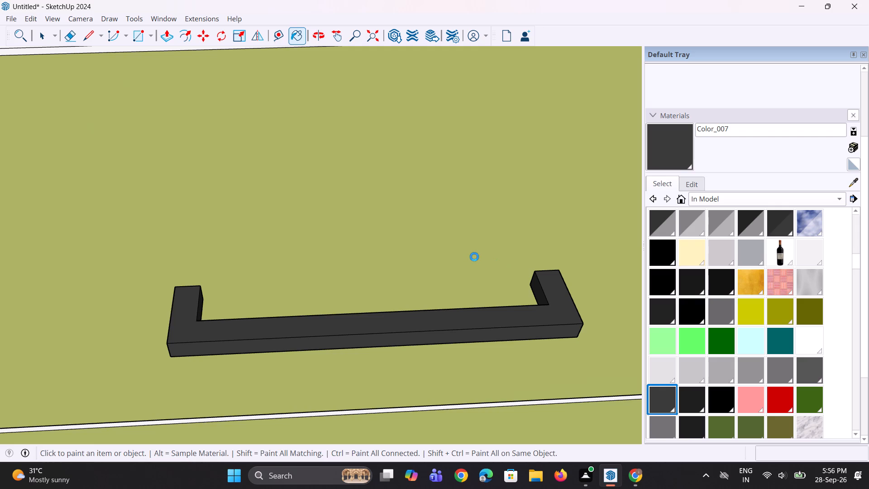
scroll(449, 249, "down", 4)
middle_click_drag(468, 299, 305, 278)
scroll(500, 392, "up", 5)
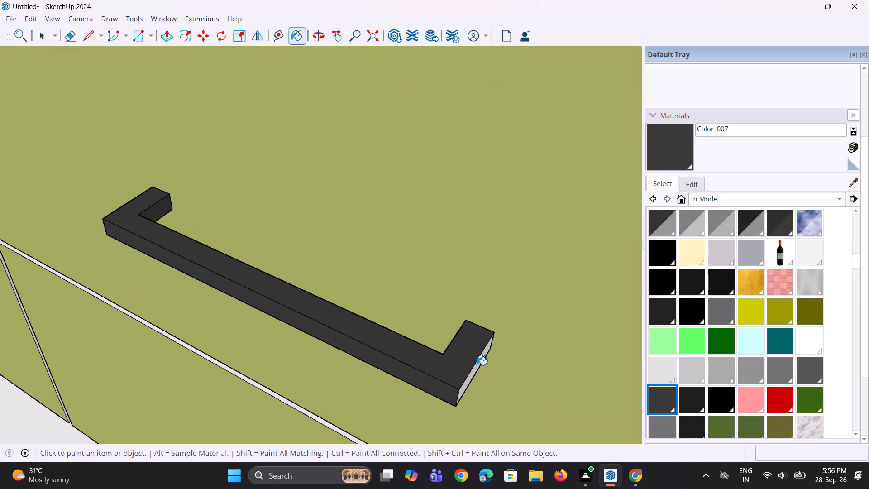
left_click(478, 367)
middle_click_drag(311, 367, 386, 164)
scroll(471, 180, "up", 2)
left_click(526, 192)
scroll(120, 228, "up", 1)
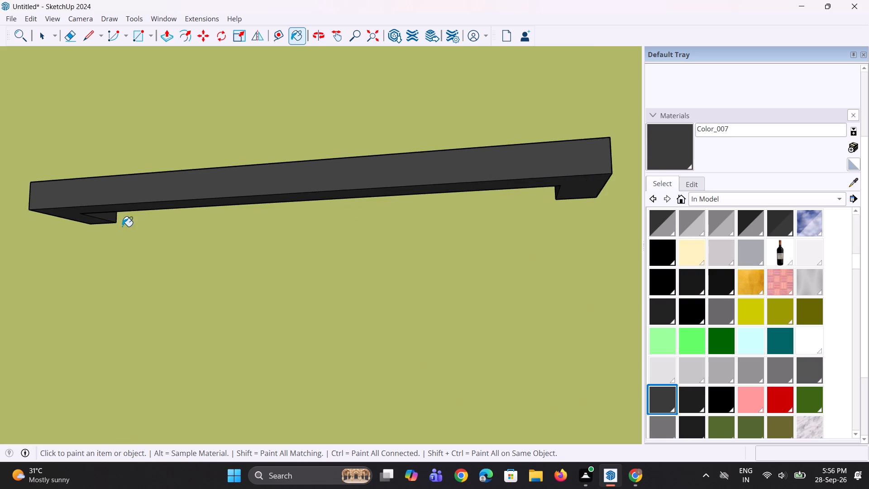
Paint the bottom drawer handle's front, top and one inner return face with Color_007.
scroll(122, 226, "down", 15)
middle_click_drag(182, 207, 197, 228)
scroll(203, 271, "down", 5)
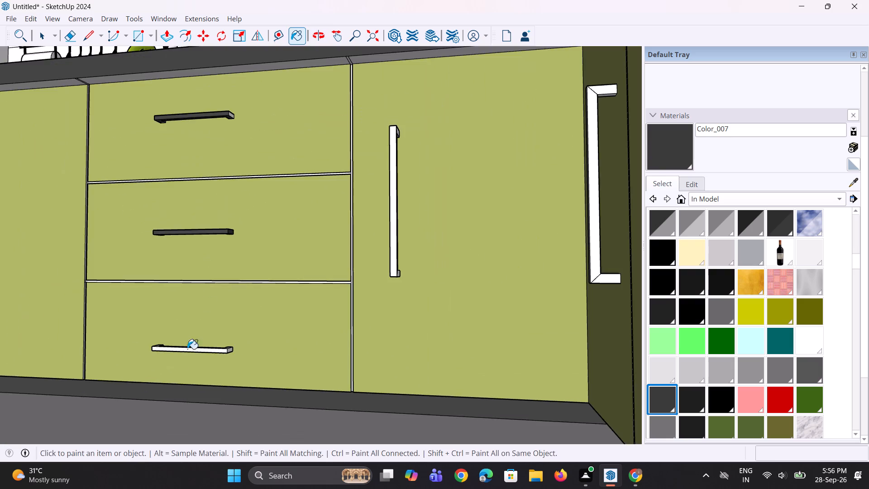
scroll(169, 372, "up", 11)
left_click(167, 328)
middle_click_drag(139, 333, 183, 455)
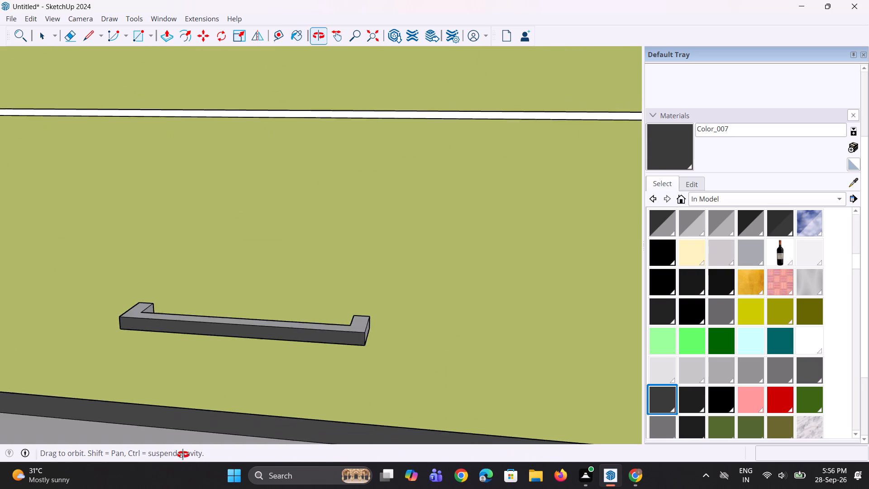
middle_click_drag(183, 455, 186, 455)
scroll(151, 320, "up", 1)
left_click(131, 315)
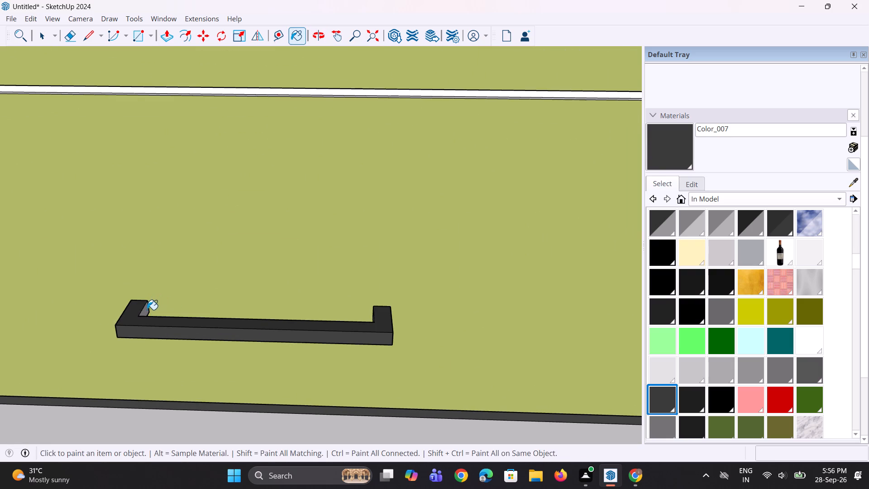
left_click(147, 310)
Paint the bottom drawer handle's other inner return face and the end face farthest from it with Color_007.
scroll(327, 330, "up", 1)
middle_click_drag(343, 340, 438, 340)
scroll(373, 294, "up", 1)
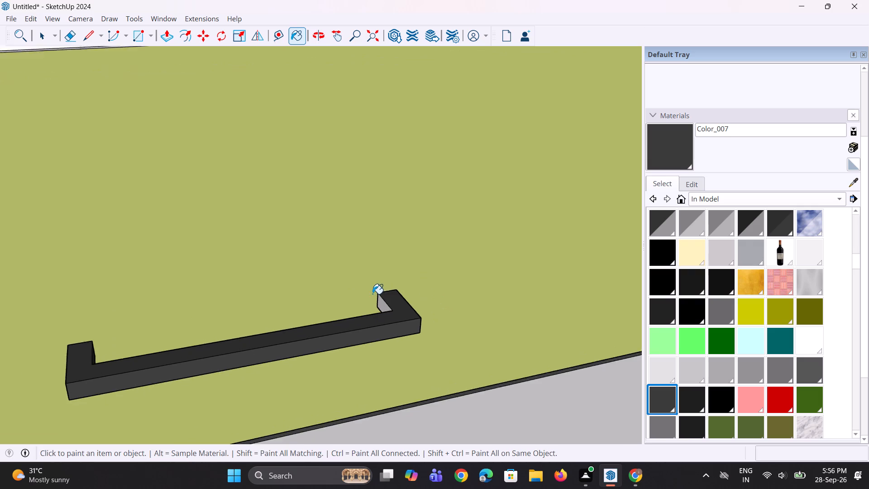
scroll(372, 294, "up", 1)
left_click(384, 305)
middle_click_drag(173, 349, 233, 321)
scroll(233, 321, "down", 5)
middle_click_drag(113, 384, 181, 360)
left_click(156, 378)
Paint the underside of the bottom drawer handle with Color_007.
middle_click_drag(196, 382, 196, 382)
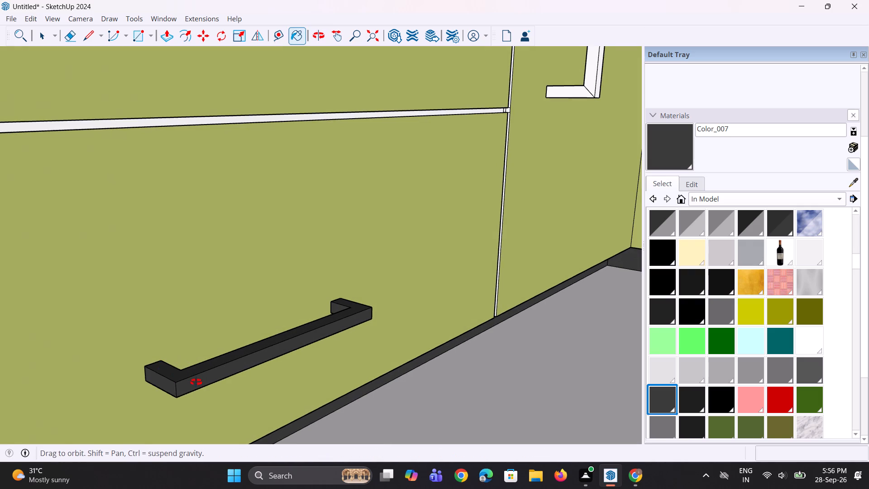
middle_click_drag(196, 382, 160, 230)
middle_click_drag(160, 241, 121, 372)
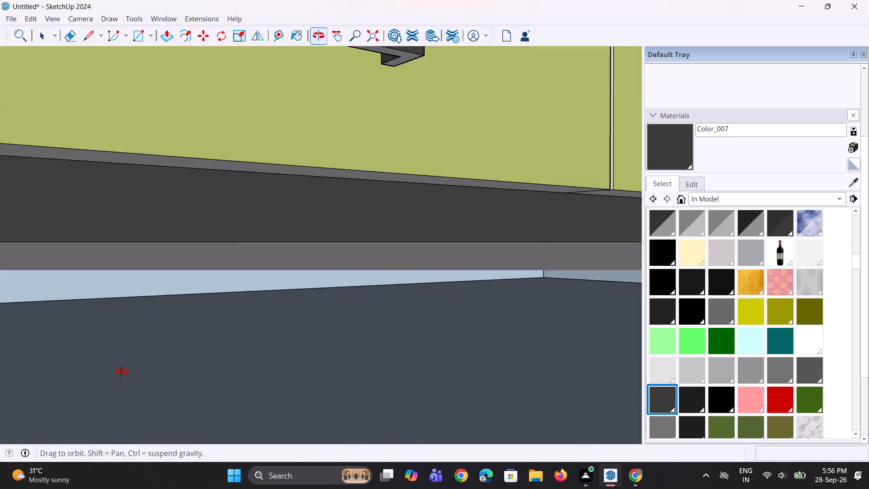
middle_click_drag(121, 372, 110, 388)
scroll(123, 374, "down", 16)
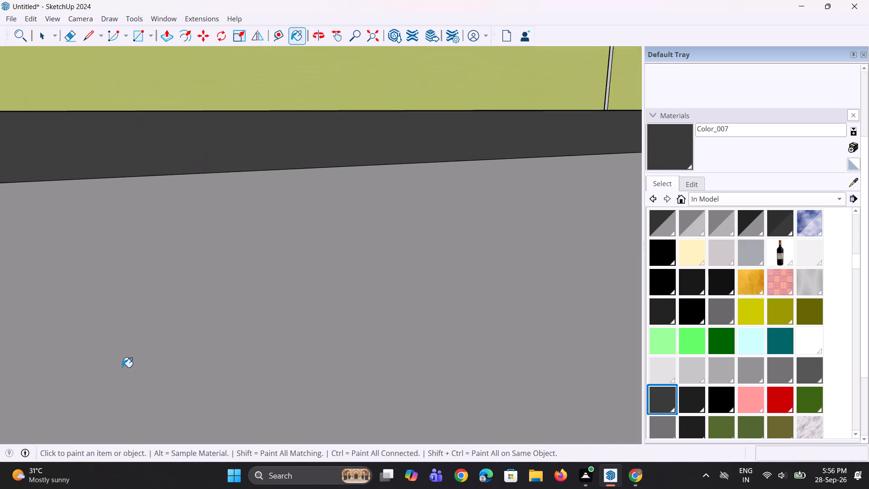
scroll(122, 367, "down", 10)
middle_click_drag(150, 295, 152, 273)
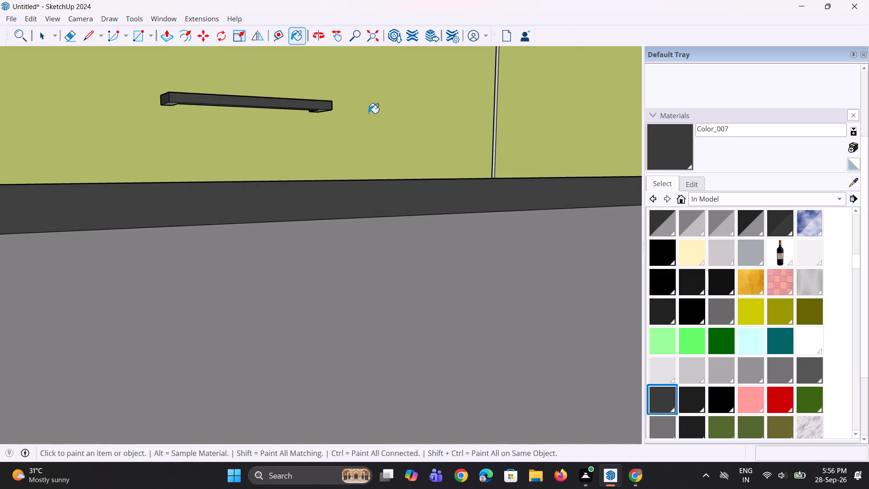
scroll(374, 116, "up", 3)
scroll(298, 116, "up", 9)
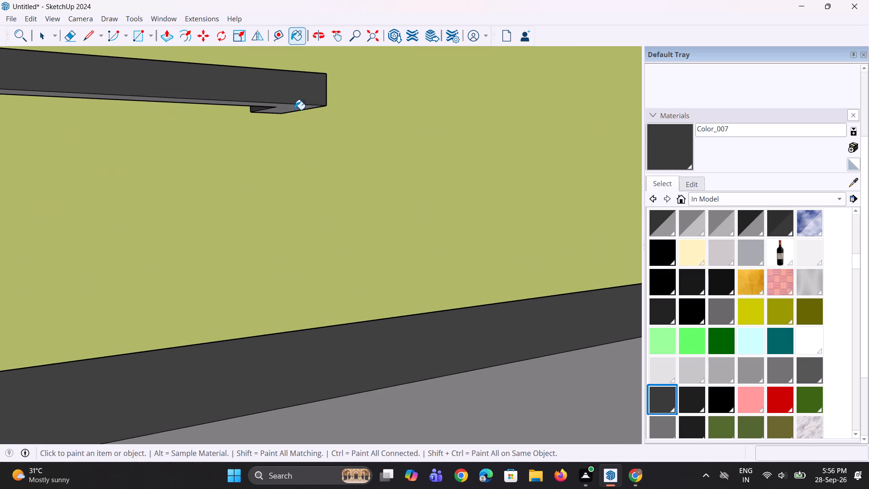
left_click(295, 110)
Paint the remaining end face of the bottom drawer handle with Color_007.
middle_click_drag(293, 126, 67, 184)
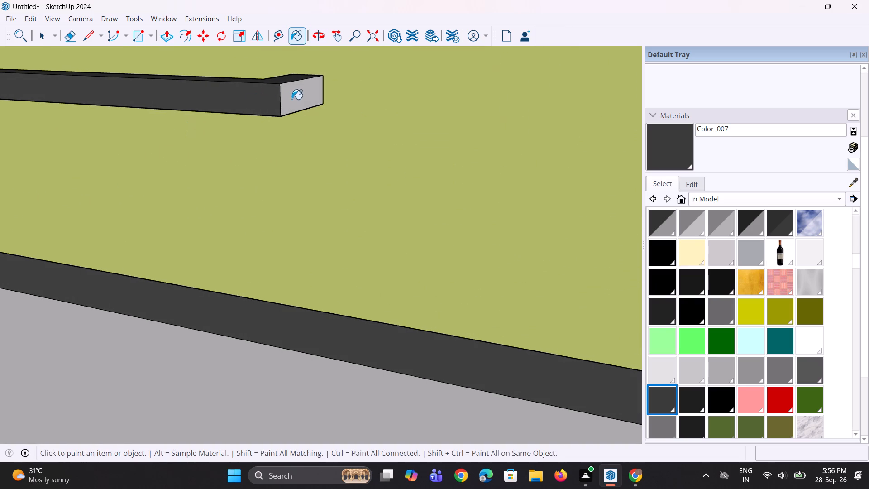
left_click(295, 102)
Paint the front, corner-facing side and lower return's side and top of the door handle beside the drawers with Color_007.
scroll(242, 203, "down", 19)
middle_click_drag(198, 201, 224, 208)
scroll(439, 99, "up", 5)
left_click(403, 95)
middle_click_drag(413, 132, 350, 132)
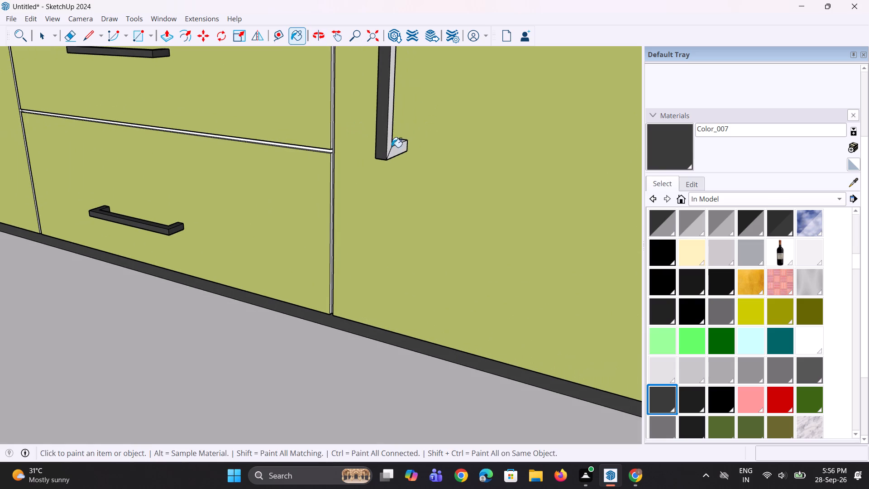
left_click(403, 150)
left_click(401, 141)
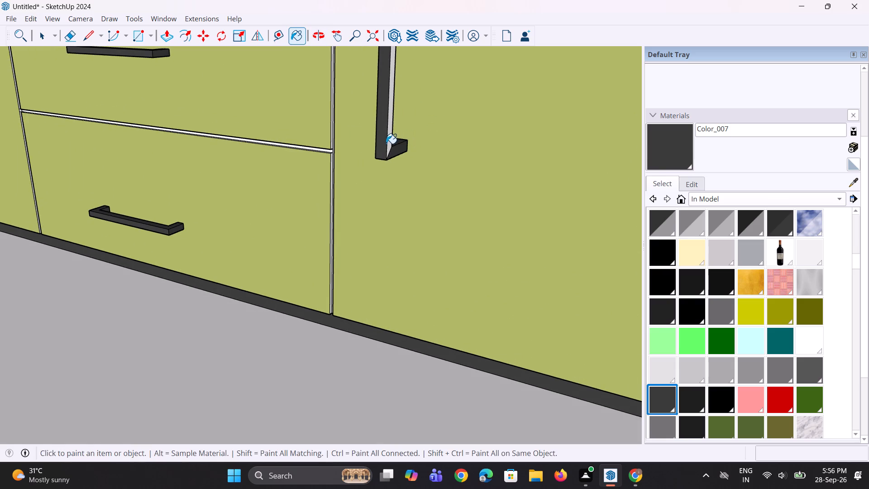
left_click(390, 142)
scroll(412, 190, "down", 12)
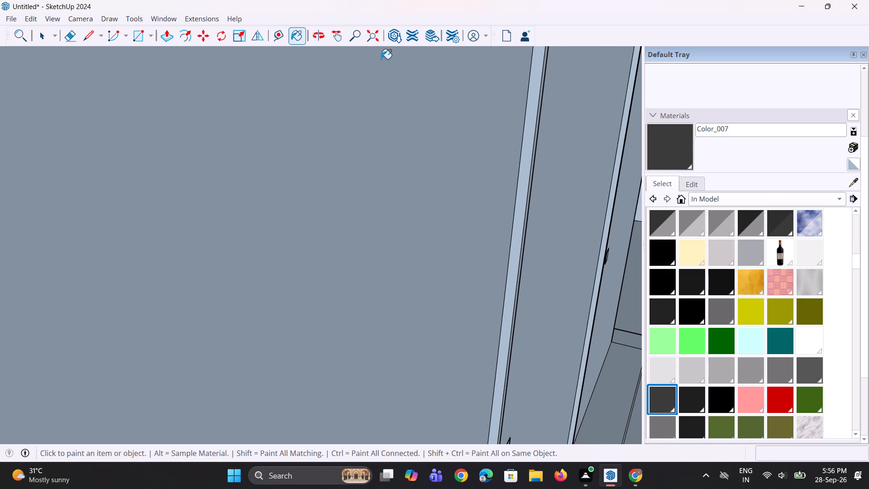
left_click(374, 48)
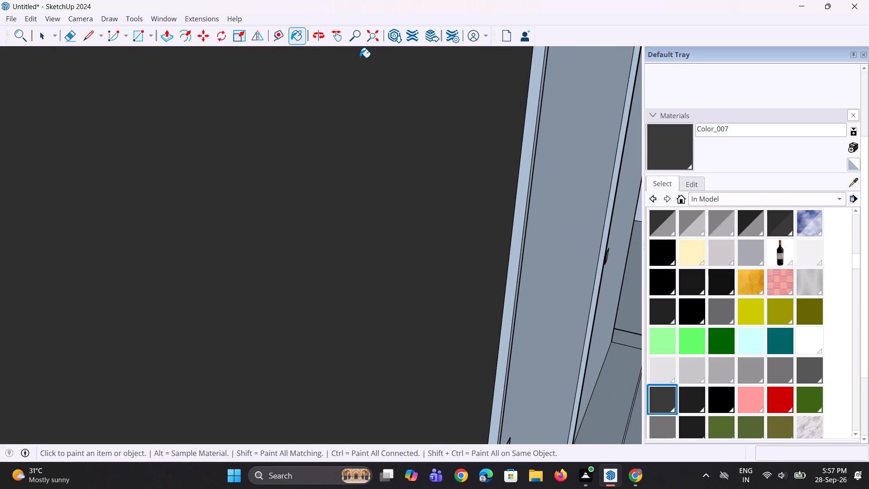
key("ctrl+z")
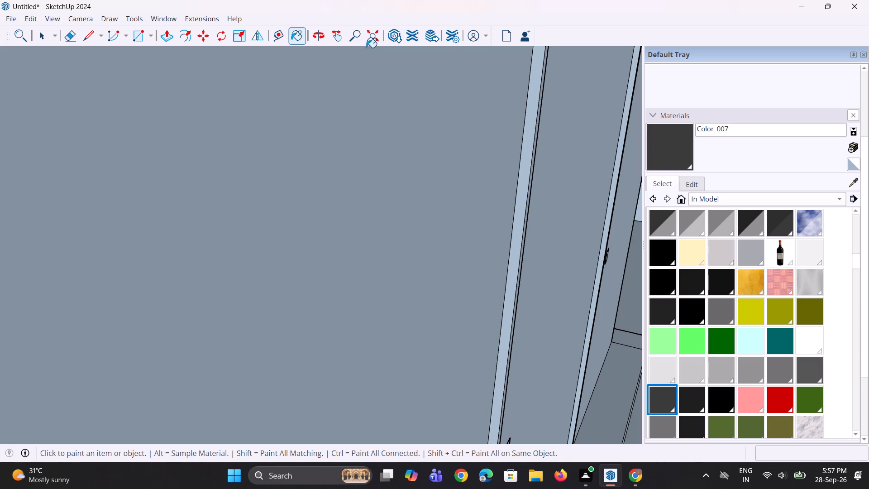
Paint the top and the drawer-facing sides of the upper return and bar on that door handle with Color_007.
left_click(378, 40)
scroll(113, 249, "up", 1)
middle_click_drag(112, 249, 256, 214)
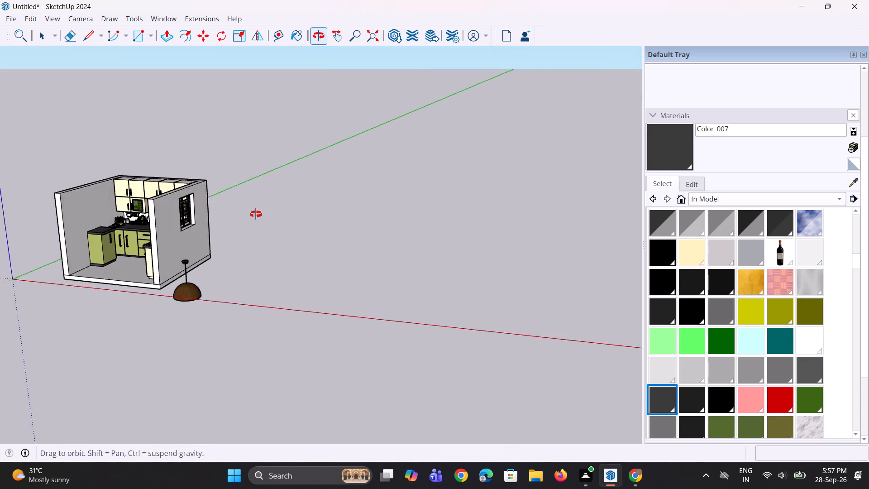
middle_click_drag(256, 214, 298, 208)
scroll(154, 227, "up", 17)
middle_click_drag(188, 263, 202, 268)
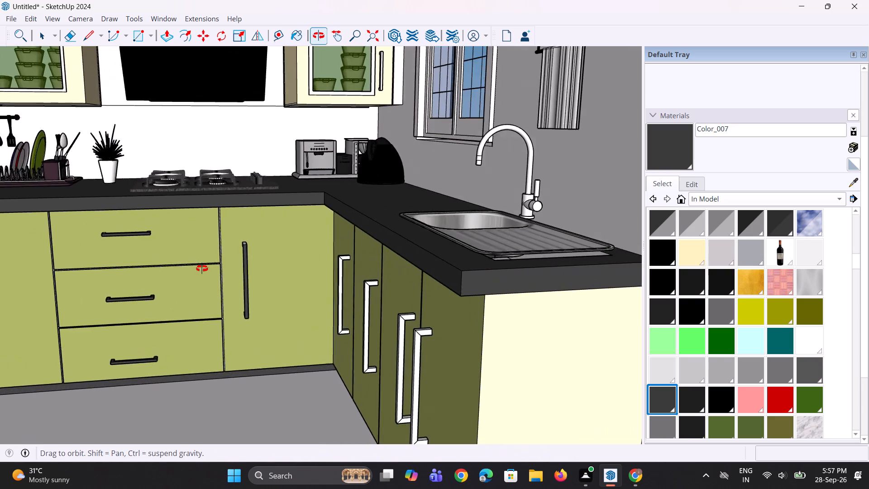
middle_click_drag(202, 268, 244, 280)
scroll(238, 252, "up", 10)
middle_click_drag(232, 250, 261, 241)
scroll(256, 241, "up", 3)
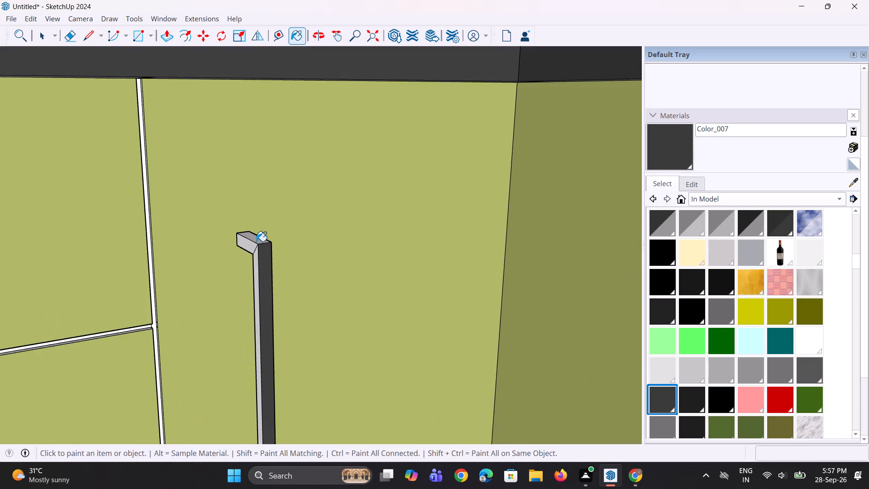
scroll(256, 241, "up", 3)
left_click(251, 237)
left_click(267, 268)
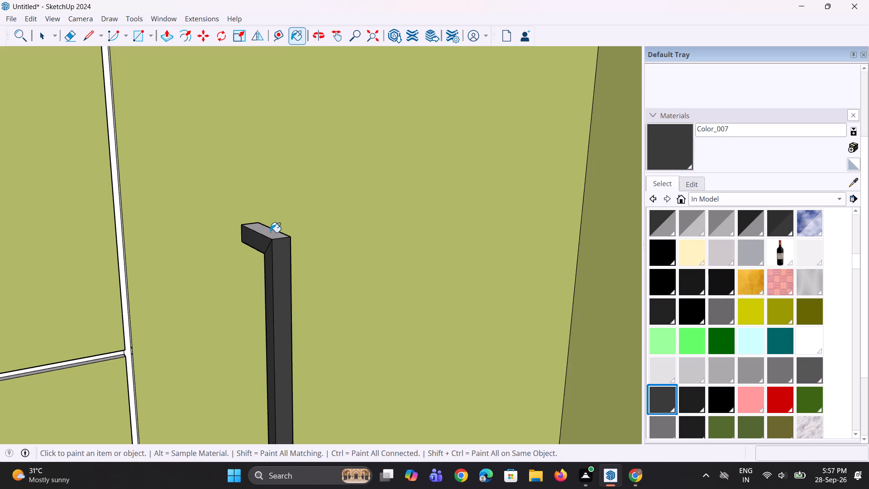
left_click(270, 230)
Paint the lower return's drawer-facing side and the upper return's underside on the same door handle with Color_007.
scroll(269, 238, "down", 5)
scroll(267, 289, "down", 6)
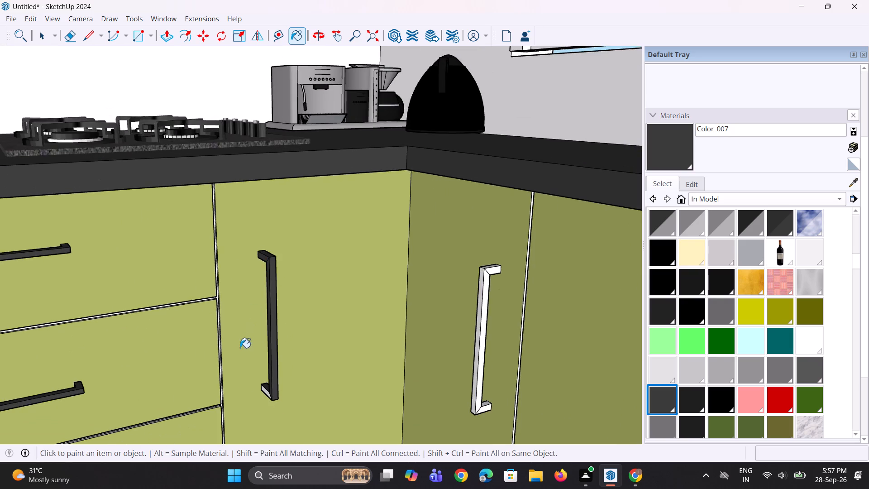
scroll(244, 406, "up", 12)
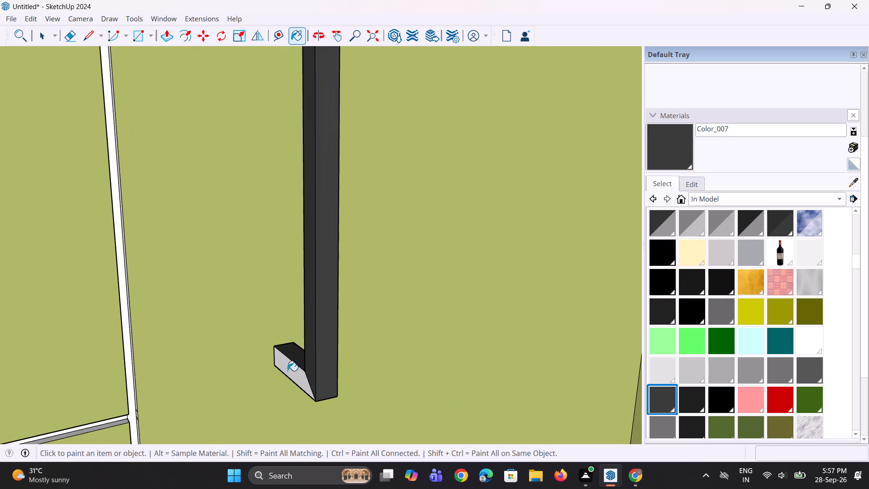
left_click(291, 371)
scroll(291, 392, "down", 5)
middle_click_drag(293, 373, 310, 333)
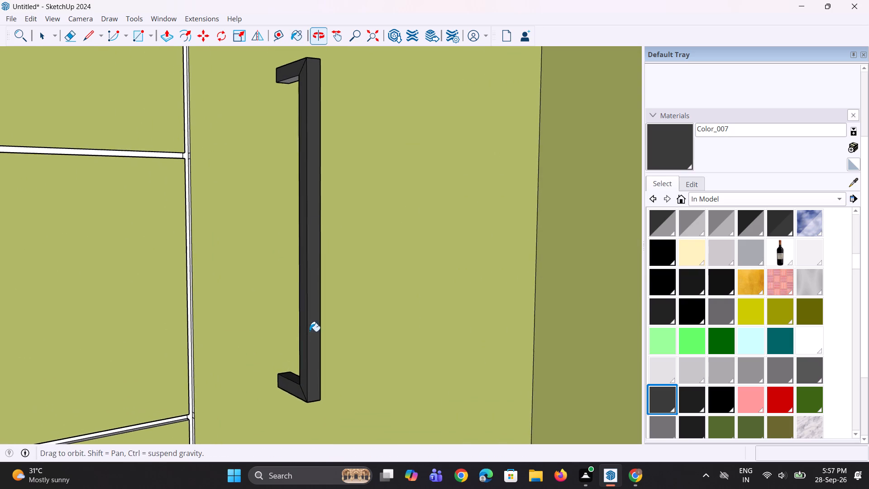
scroll(342, 128, "up", 12)
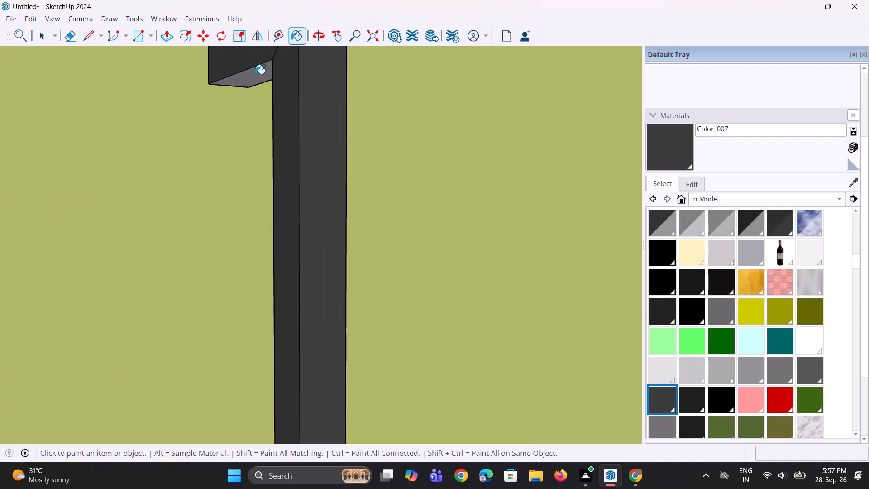
left_click(255, 74)
On the sink run's door handle nearest the corner, paint the bar's front and outer side and the upper return's side and top with Color_007.
scroll(227, 264, "down", 19)
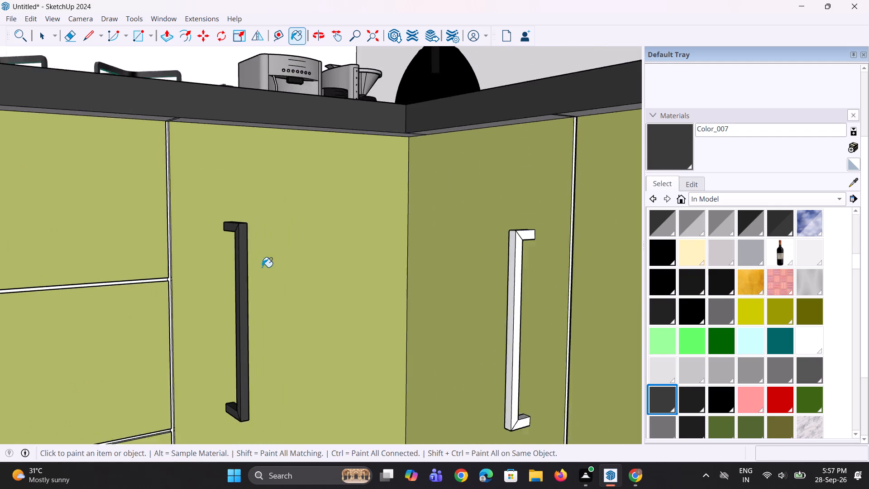
scroll(436, 267, "up", 3)
scroll(486, 242, "up", 3)
left_click(472, 248)
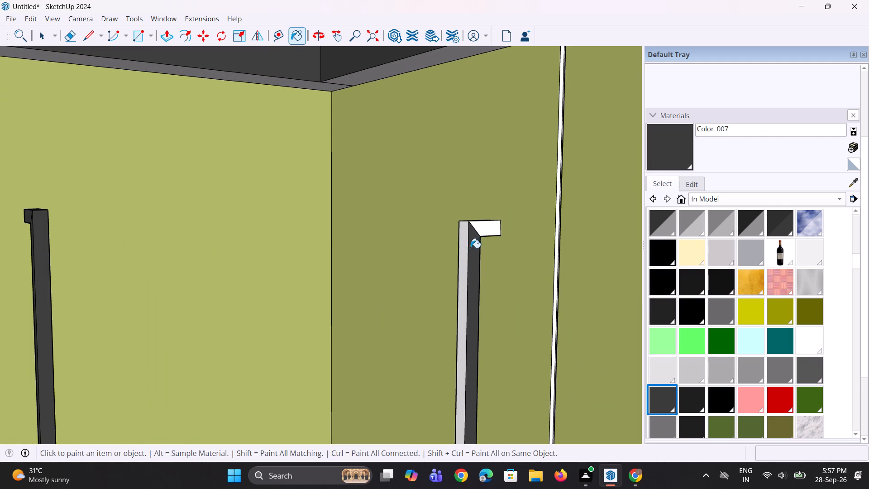
left_click(463, 244)
left_click(479, 230)
middle_click_drag(471, 227, 484, 301)
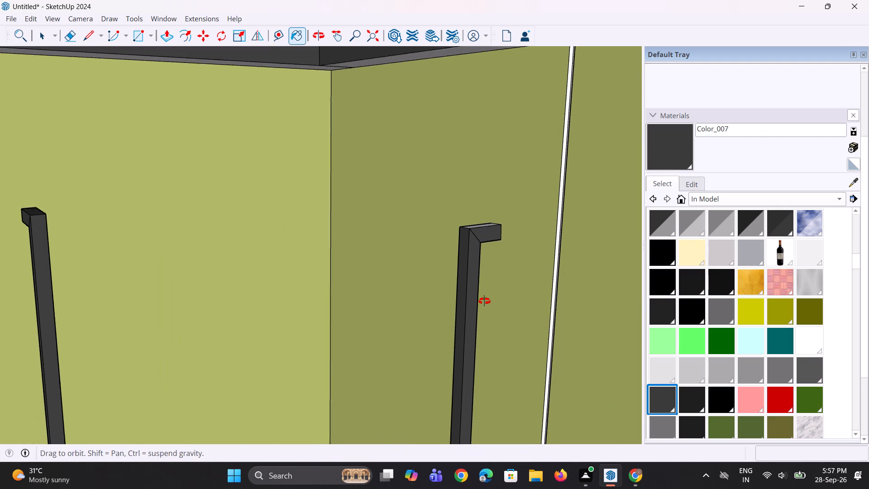
middle_click_drag(484, 301, 487, 310)
scroll(488, 235, "up", 3)
left_click(482, 234)
scroll(480, 230, "down", 8)
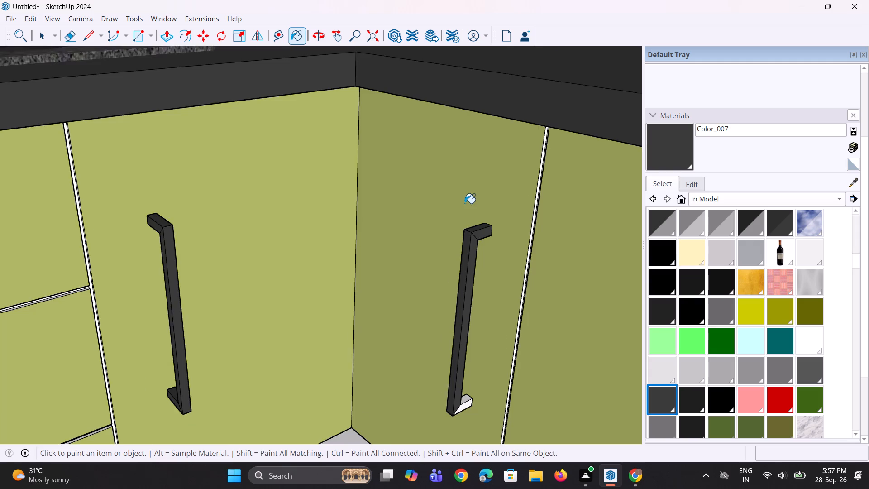
Paint the top and outer side of the lower return on the corner-most sink-run handle with Color_007.
scroll(465, 203, "down", 3)
scroll(473, 339, "up", 13)
left_click(463, 342)
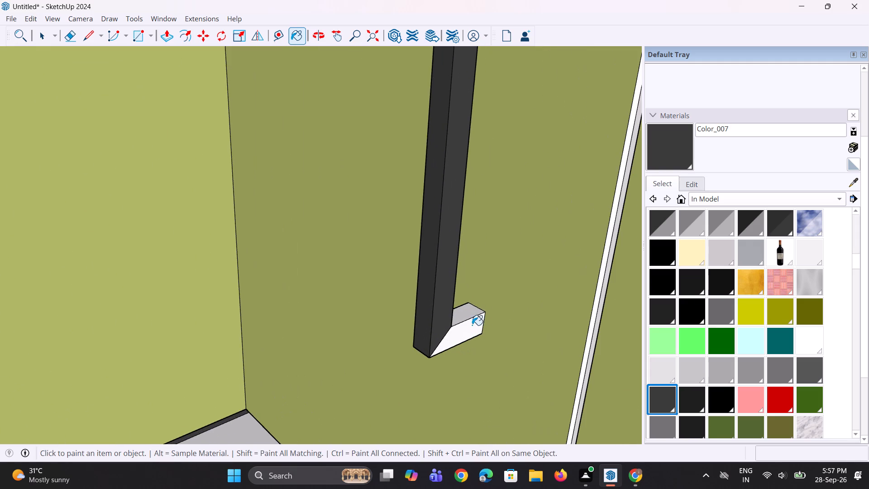
left_click(471, 313)
left_click(467, 335)
Paint the corner-facing sides of the lower return, bar and upper return on the same sink-run handle with Color_007.
middle_click_drag(403, 319, 563, 334)
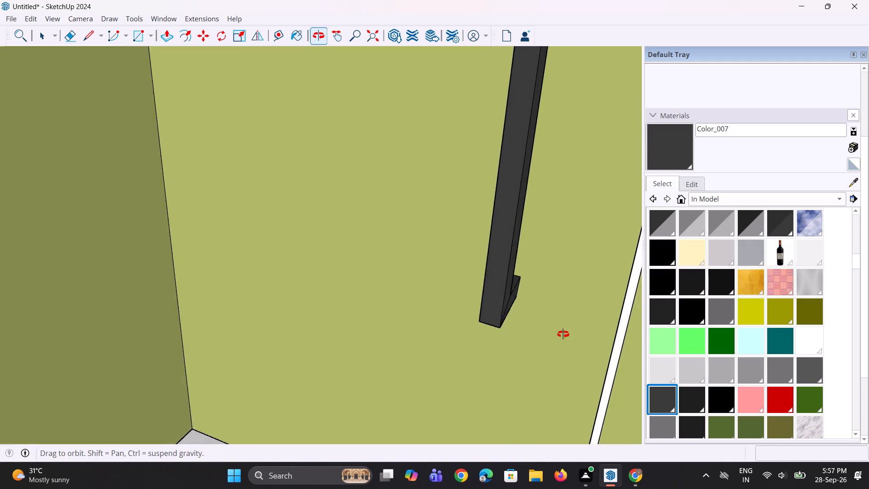
middle_click_drag(563, 334, 644, 356)
scroll(529, 275, "up", 2)
left_click(487, 247)
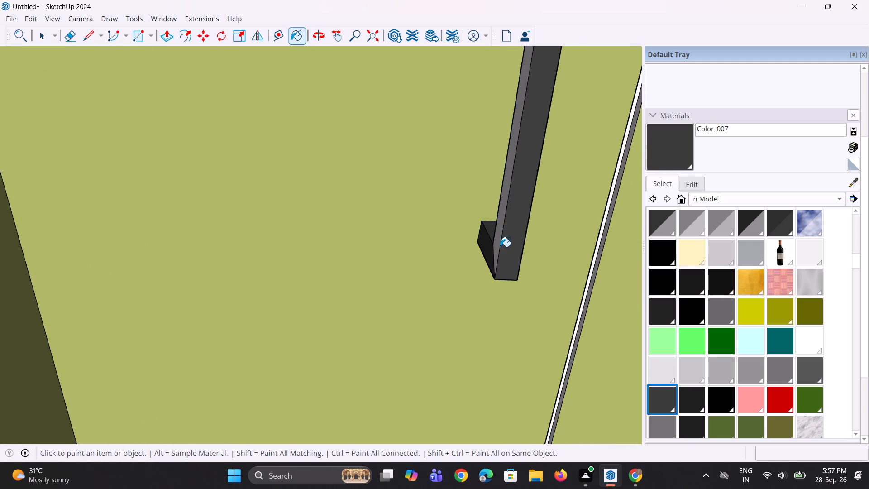
left_click(499, 240)
scroll(477, 311, "down", 11)
middle_click_drag(505, 282, 423, 294)
scroll(427, 291, "down", 20)
scroll(427, 291, "down", 5)
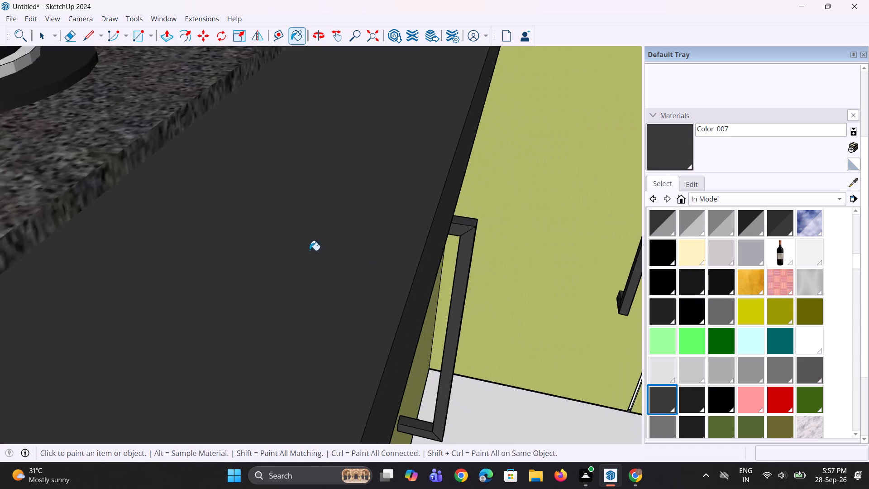
scroll(310, 250, "down", 7)
scroll(557, 165, "up", 2)
scroll(637, 141, "up", 9)
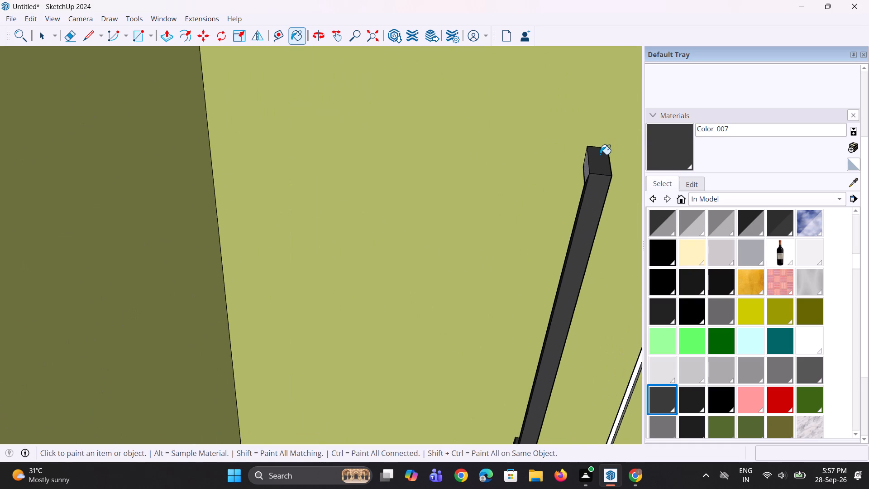
scroll(600, 154, "up", 5)
left_click(578, 173)
Paint the second sink-run door handle's top, front and corner-facing sides of its upper return and bar with Color_007.
scroll(455, 230, "down", 5)
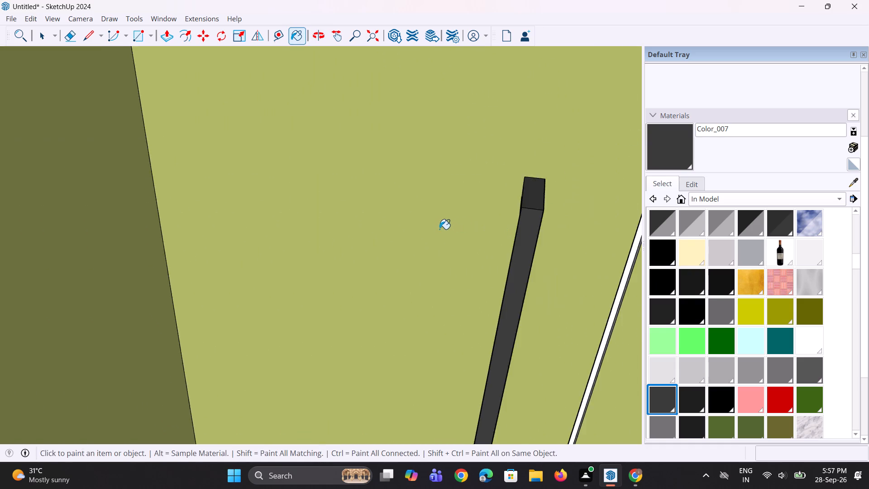
scroll(439, 229, "down", 17)
scroll(596, 249, "up", 11)
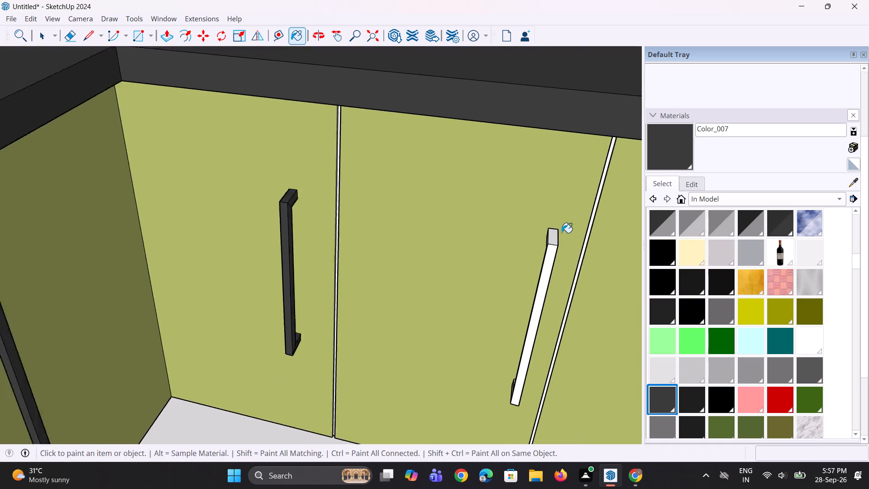
scroll(562, 233, "up", 2)
left_click(547, 242)
left_click(547, 277)
middle_click_drag(540, 279, 606, 275)
scroll(573, 214, "up", 3)
left_click(538, 209)
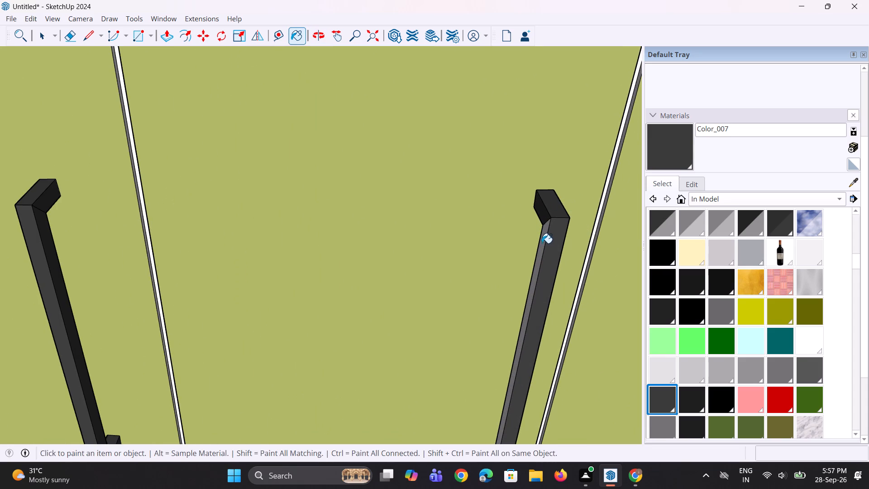
left_click(542, 234)
scroll(531, 247, "up", 4)
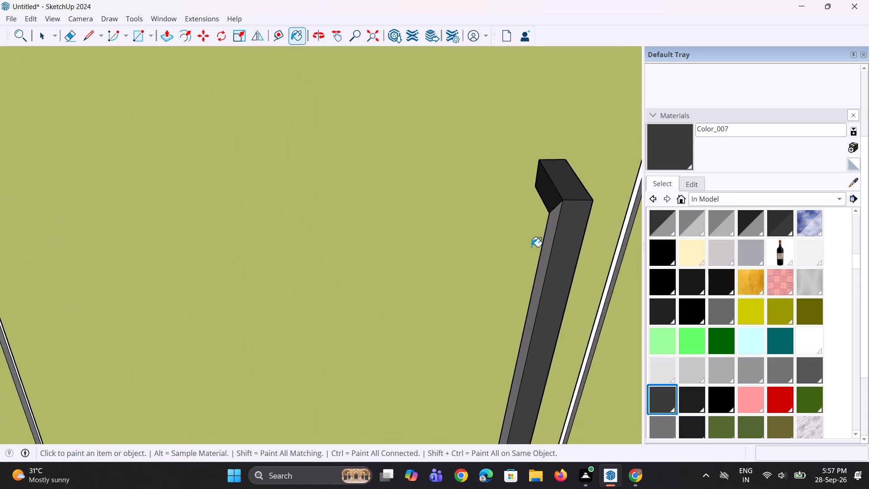
scroll(531, 247, "up", 5)
left_click(568, 236)
Paint the corner-facing side and top of the second sink-run handle's lower return with Color_007.
scroll(575, 218, "down", 12)
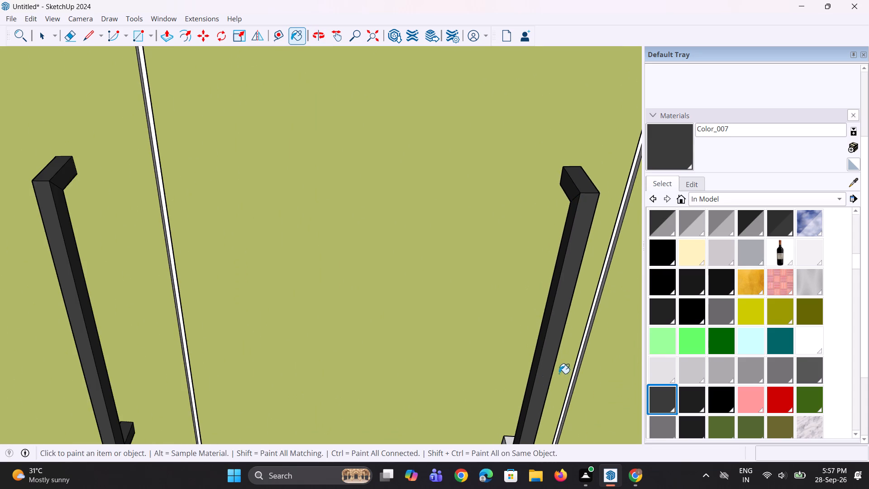
scroll(489, 250, "down", 6)
scroll(500, 381, "up", 14)
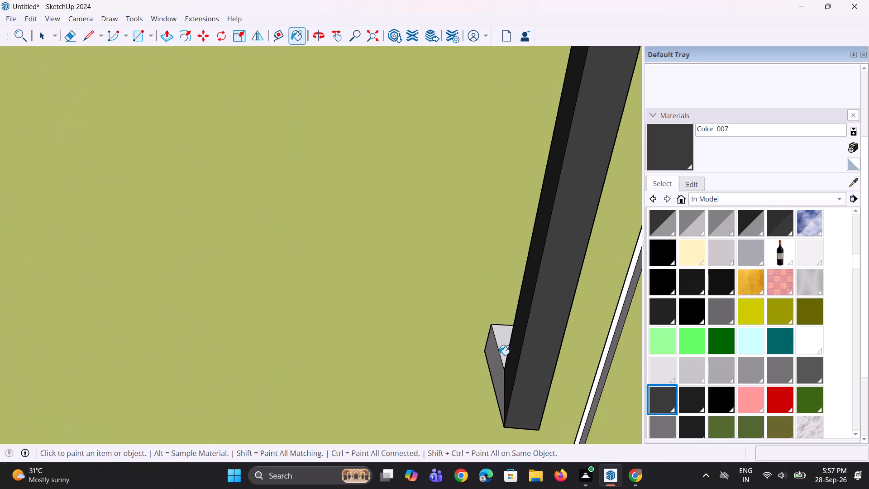
left_click(492, 354)
left_click(502, 340)
Paint the second sink-run handle's bar and both returns on the side facing away from the corner with Color_007.
scroll(503, 340, "down", 8)
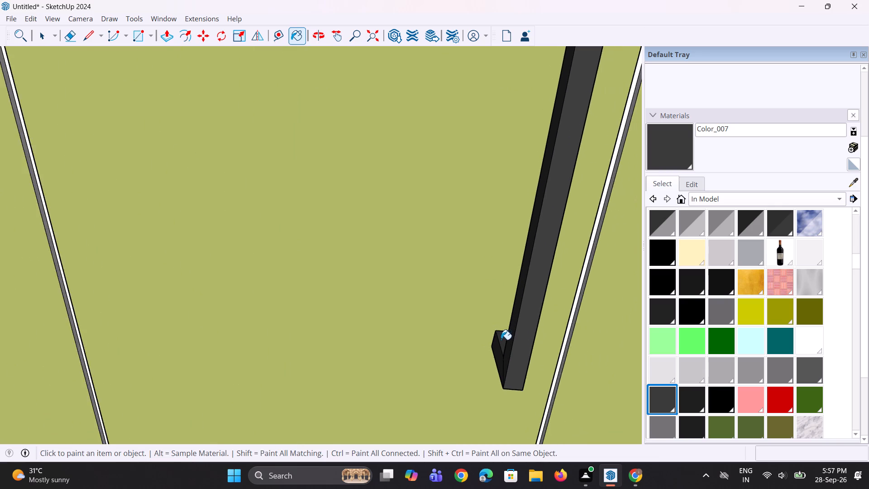
scroll(501, 340, "down", 4)
middle_click_drag(540, 335, 422, 286)
middle_click_drag(503, 292, 378, 266)
left_click(458, 238)
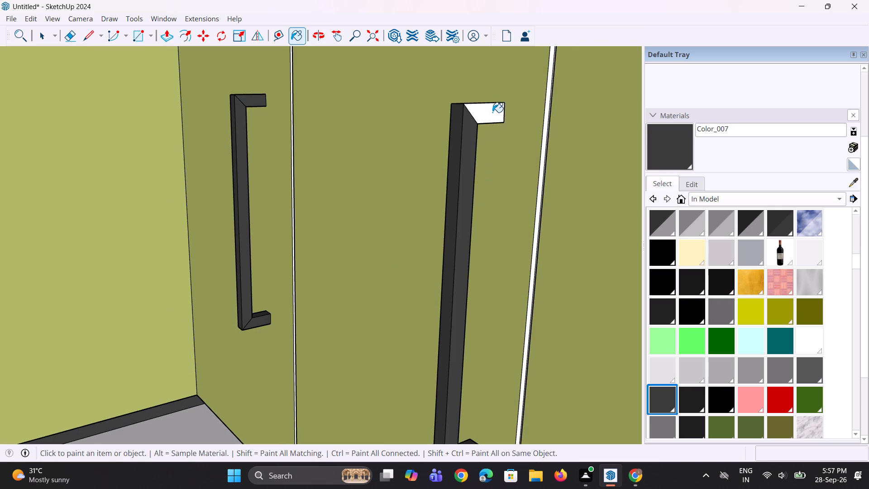
left_click(492, 112)
scroll(422, 119, "down", 5)
scroll(462, 314, "up", 7)
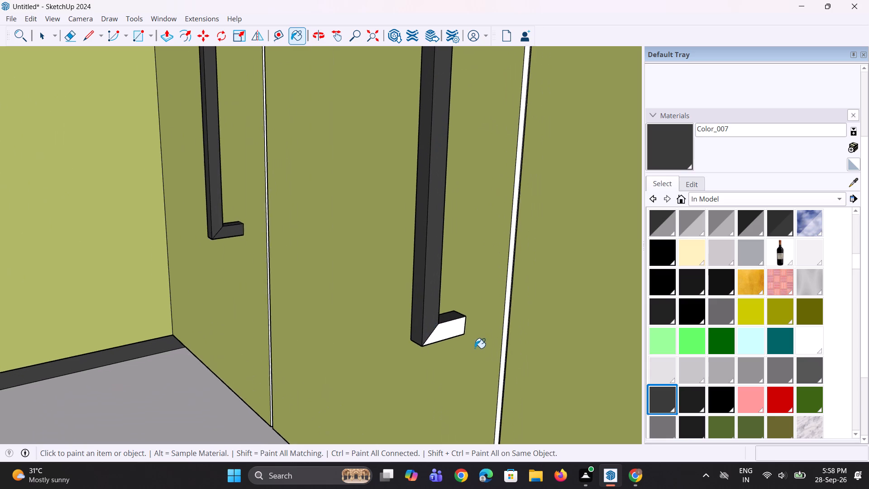
left_click(450, 331)
Paint the third sink-run door handle's bar and upper return on the side away from the corner, plus its front and top, with Color_007.
scroll(357, 315, "down", 13)
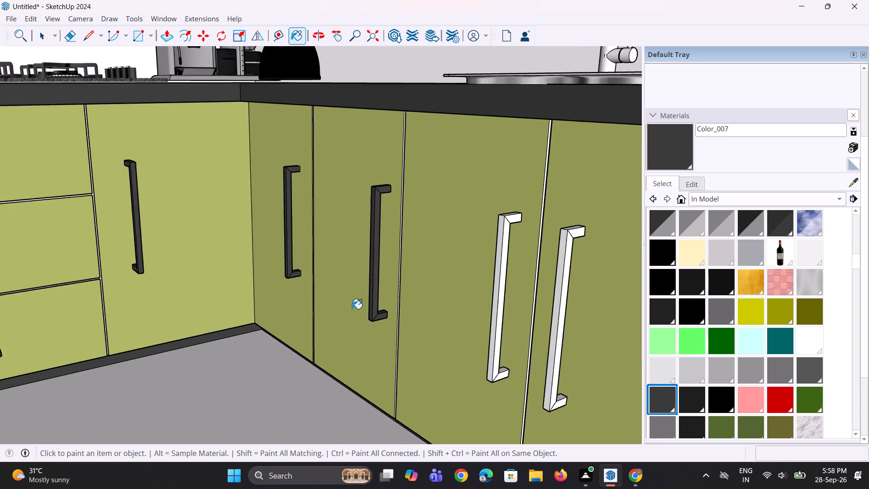
scroll(352, 309, "down", 3)
scroll(426, 284, "up", 14)
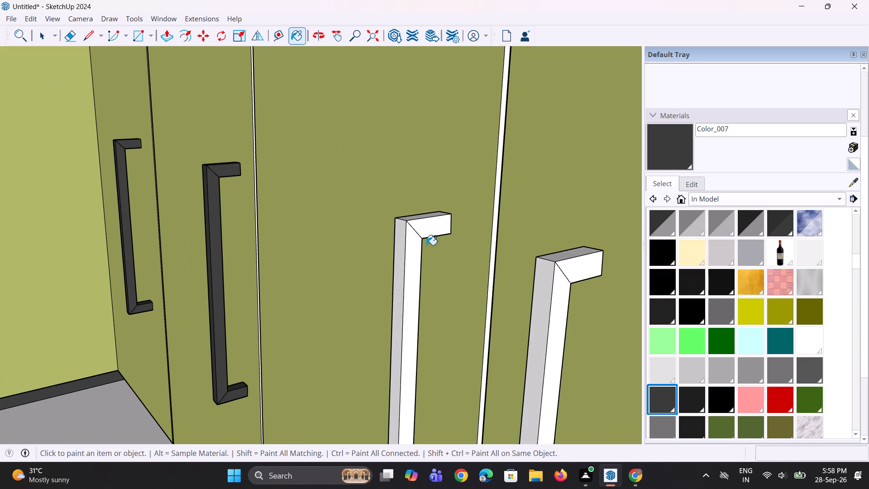
left_click(414, 249)
left_click(432, 225)
left_click(438, 213)
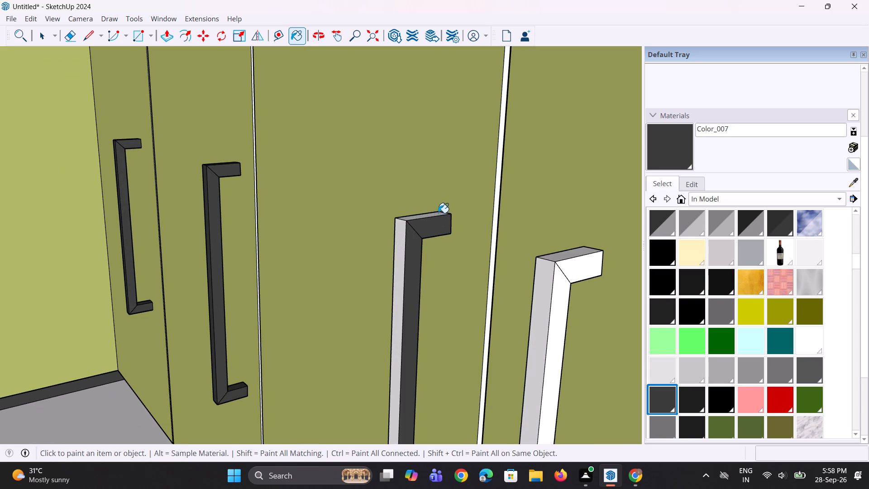
left_click(403, 235)
left_click(420, 216)
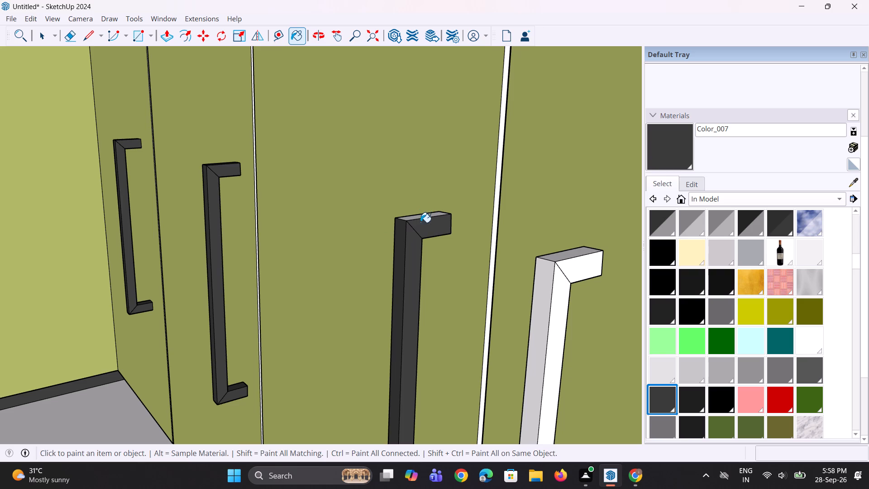
scroll(423, 211, "up", 7)
left_click(420, 220)
Paint the third sink-run handle's corner-facing sides of the upper return, bar and lower return, and the lower return's top, with Color_007.
middle_click_drag(347, 261, 393, 274)
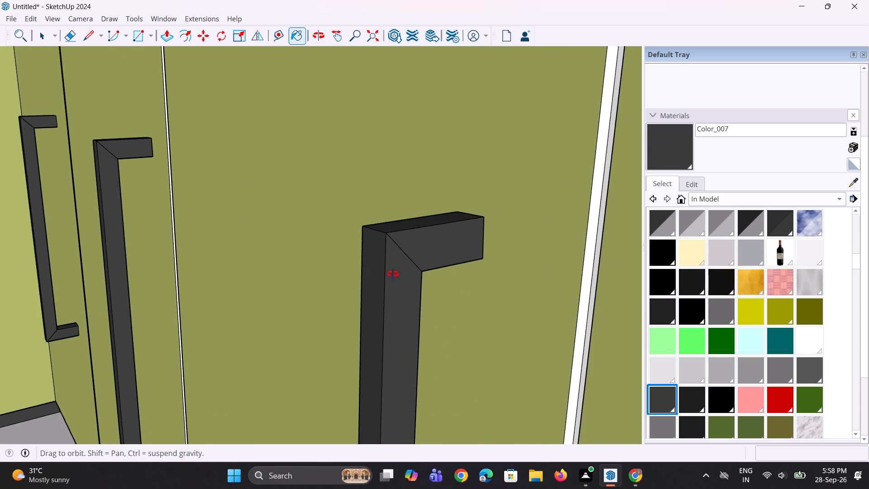
middle_click_drag(393, 274, 598, 274)
scroll(596, 277, "down", 1)
left_click(602, 211)
left_click(603, 234)
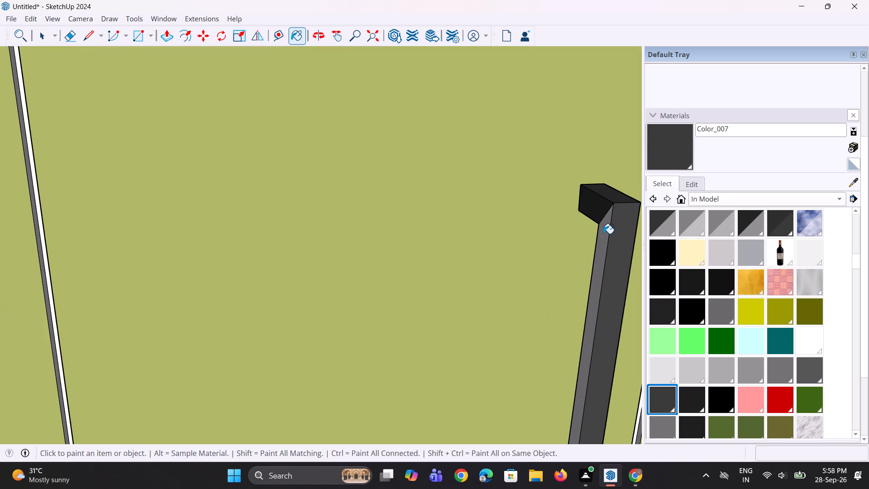
scroll(549, 221, "down", 9)
scroll(553, 411, "up", 7)
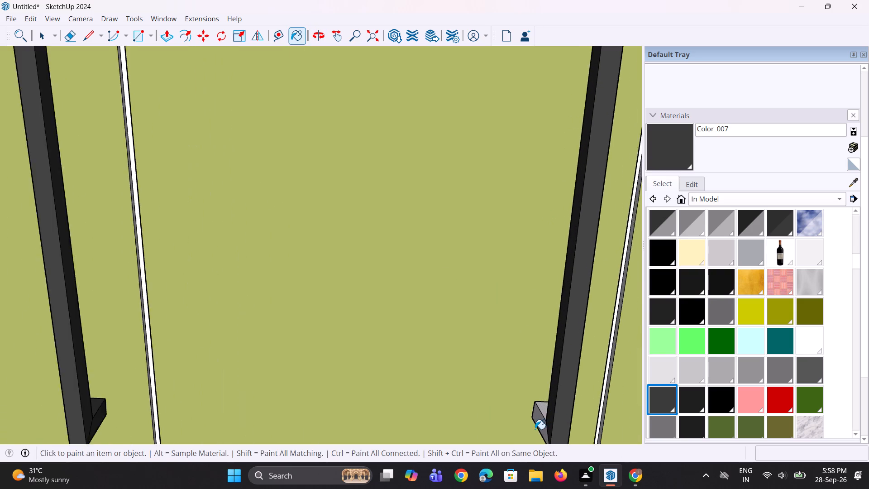
left_click(535, 429)
key("ctrl+z")
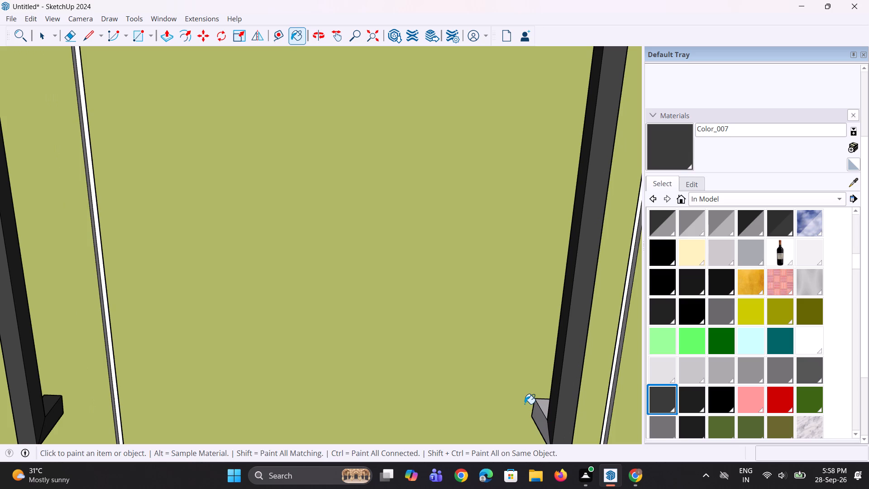
scroll(527, 413, "up", 4)
left_click(546, 423)
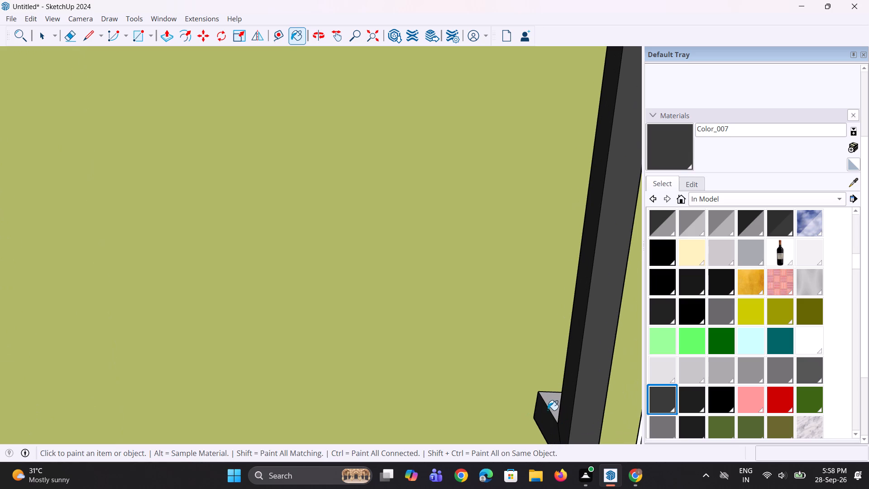
left_click(550, 403)
Paint the third handle's upper return underside and the lower return's side facing away from the corner with Color_007.
scroll(542, 408, "down", 9)
middle_click_drag(571, 286, 580, 275)
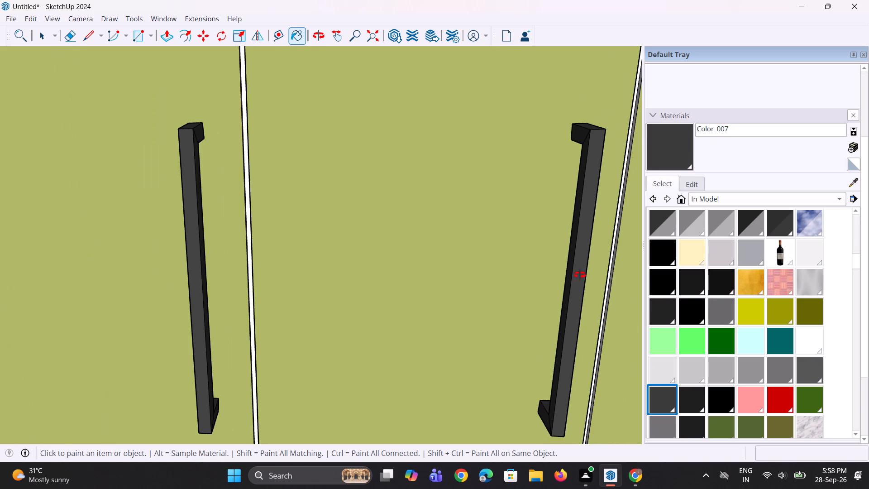
middle_click_drag(580, 275, 606, 146)
scroll(571, 161, "up", 8)
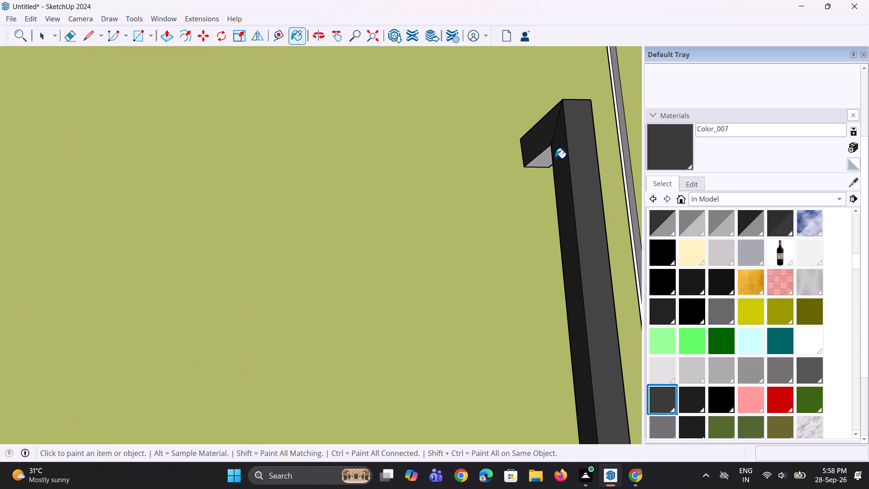
left_click(548, 158)
scroll(458, 214, "down", 11)
middle_click_drag(488, 241, 490, 240)
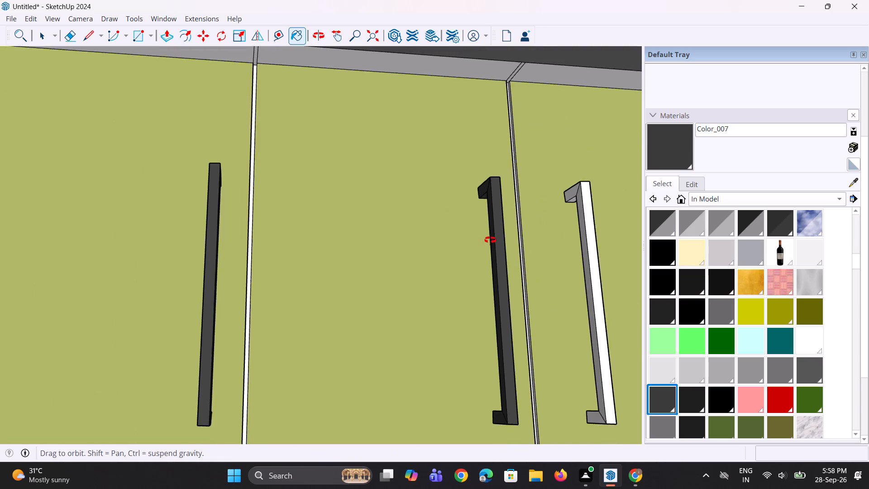
middle_click_drag(490, 240, 258, 269)
scroll(411, 271, "down", 6)
scroll(456, 404, "up", 3)
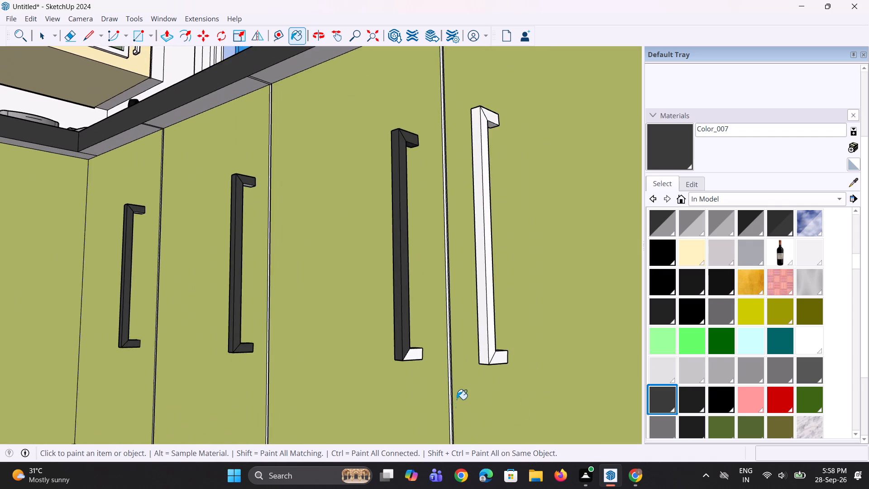
scroll(457, 399, "up", 3)
left_click(411, 352)
Paint the fourth sink-run handle's front, its bar and lower return sides facing away from the corner, and the lower return's top with Color_007.
left_click(501, 336)
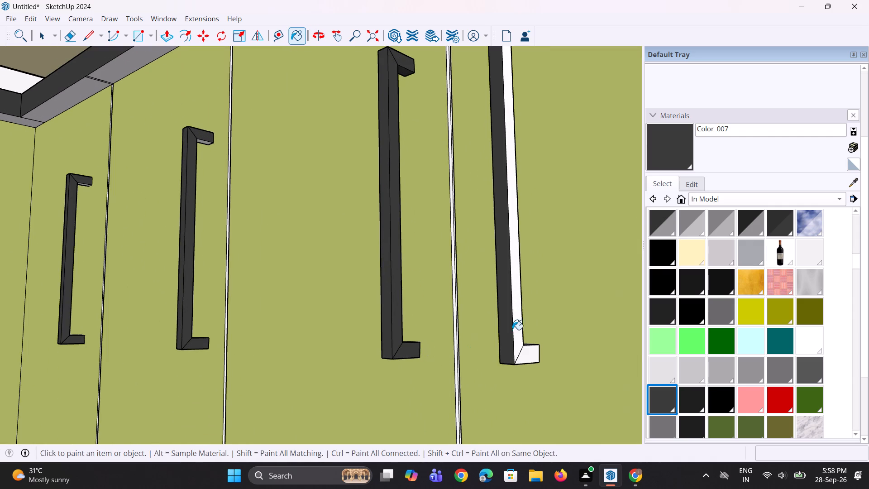
left_click(516, 326)
left_click(528, 360)
middle_click_drag(512, 345, 501, 425)
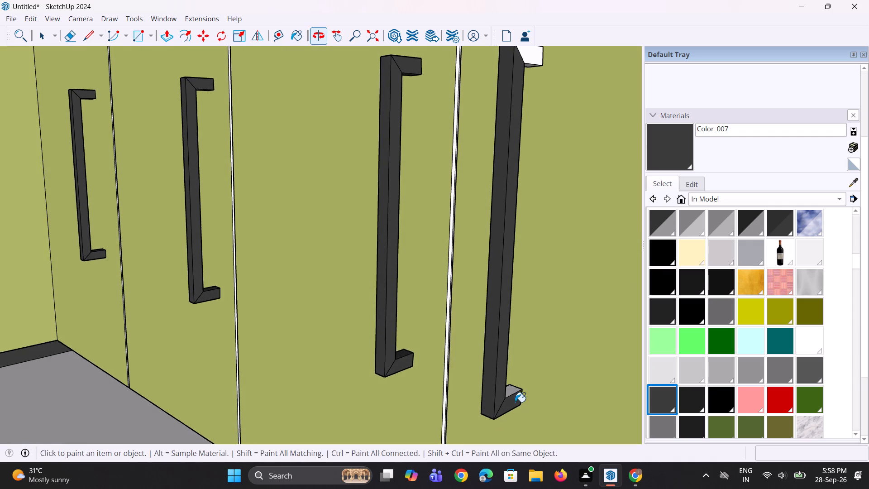
scroll(515, 397, "up", 2)
left_click(511, 384)
Paint the corner-facing sides of the fourth sink-run handle's lower return and bar with Color_007.
middle_click_drag(458, 391, 682, 389)
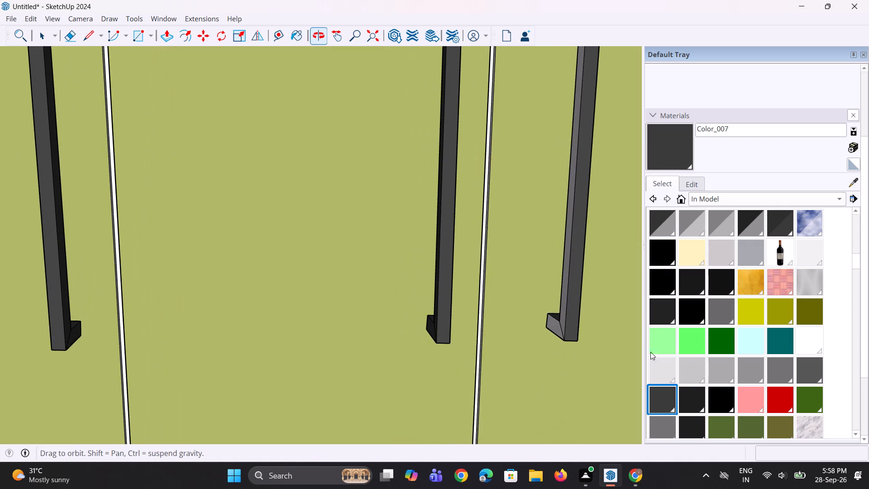
scroll(553, 321, "up", 1)
left_click(551, 323)
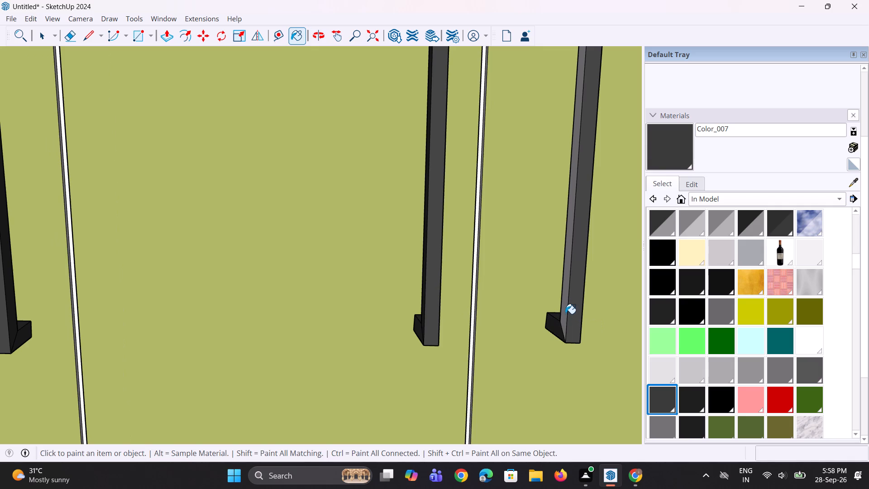
left_click(565, 313)
Paint both sides and the top of the fourth sink-run handle's upper return with Color_007.
scroll(535, 373, "down", 8)
scroll(565, 203, "up", 8)
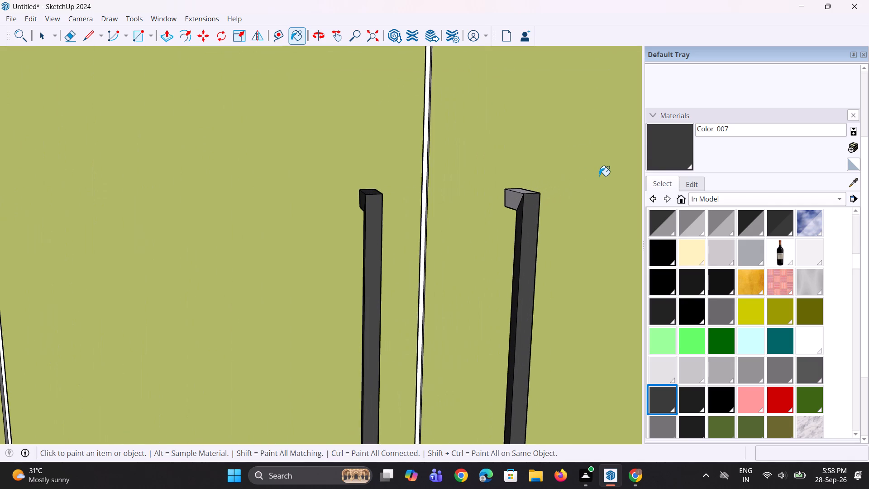
left_click(506, 201)
left_click(526, 190)
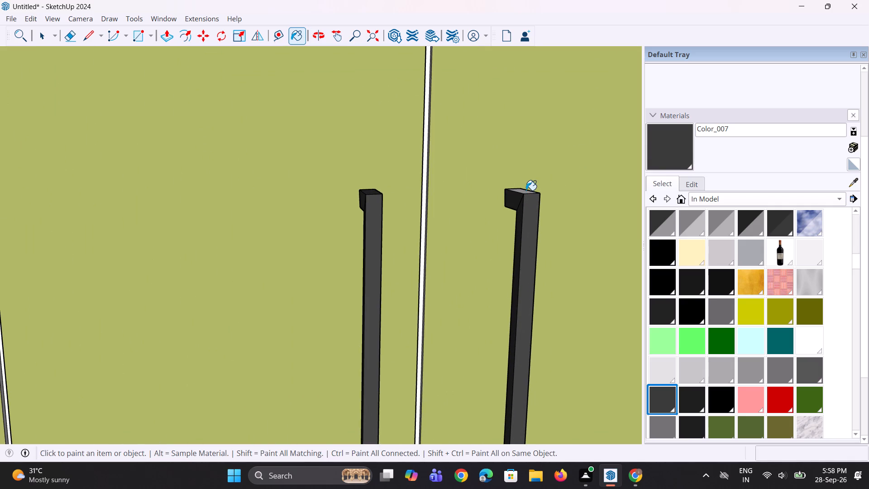
left_click(526, 191)
middle_click_drag(547, 217, 498, 217)
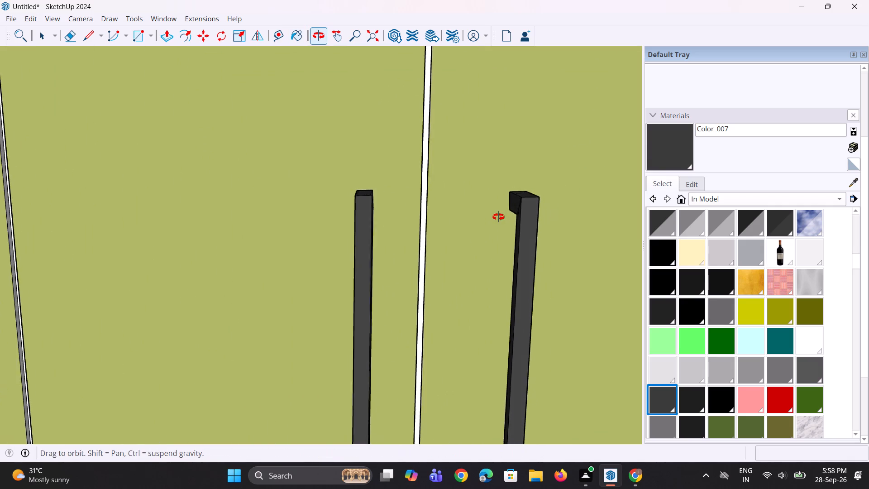
middle_click_drag(498, 217, 291, 209)
scroll(388, 219, "up", 2)
left_click(426, 216)
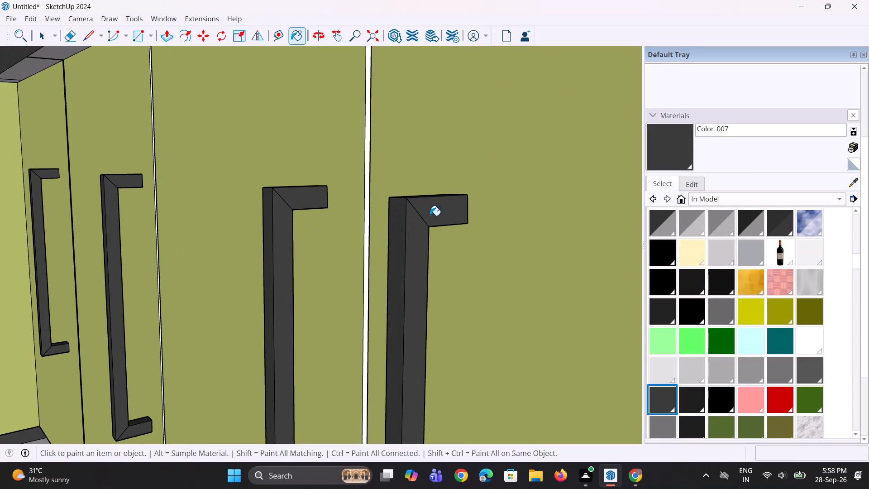
Paint the bar faces and top of the handle on the end cabinet opposite the sink run with Color_007.
scroll(264, 207, "down", 19)
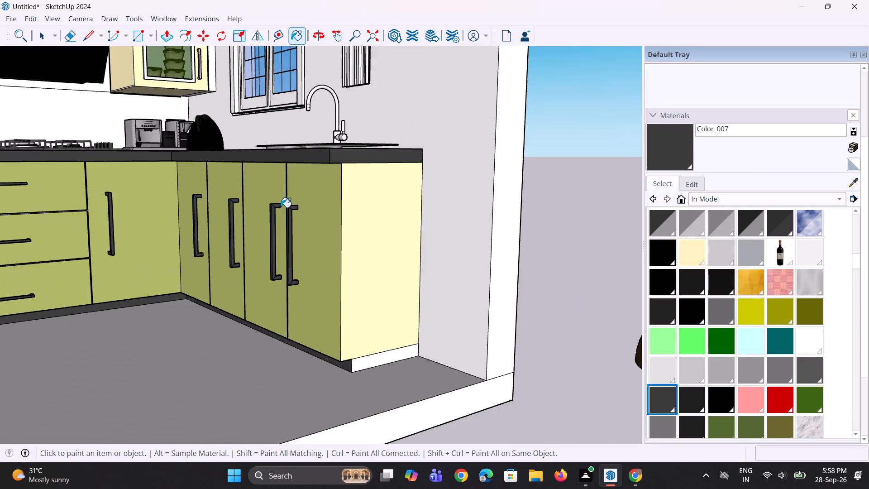
scroll(281, 207, "down", 9)
middle_click_drag(222, 217, 61, 287)
scroll(141, 185, "up", 5)
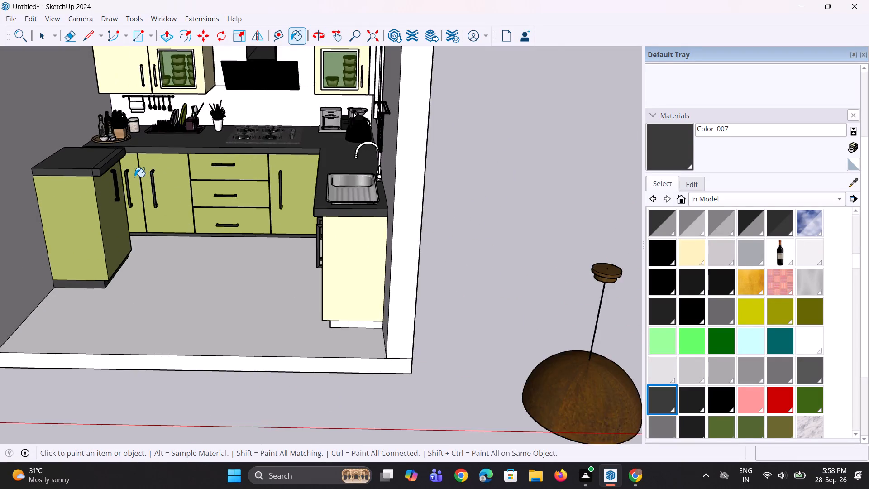
scroll(134, 177, "up", 18)
left_click(105, 177)
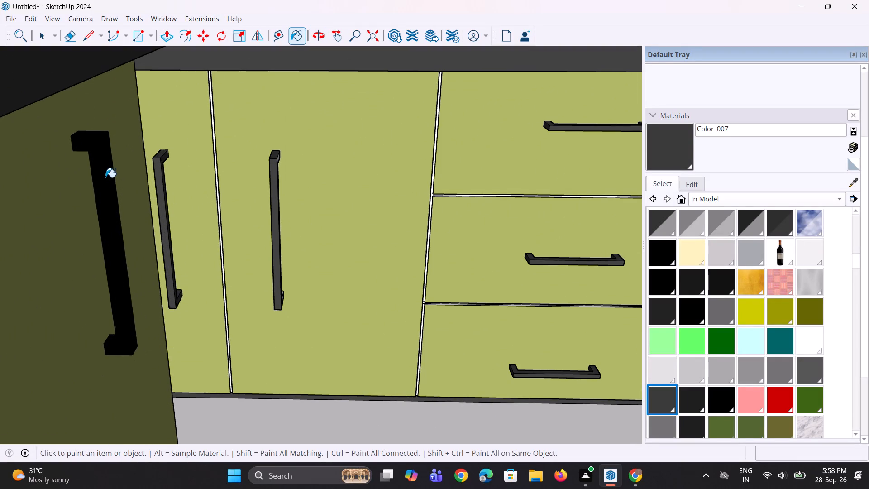
left_click(112, 177)
middle_click_drag(120, 186, 43, 213)
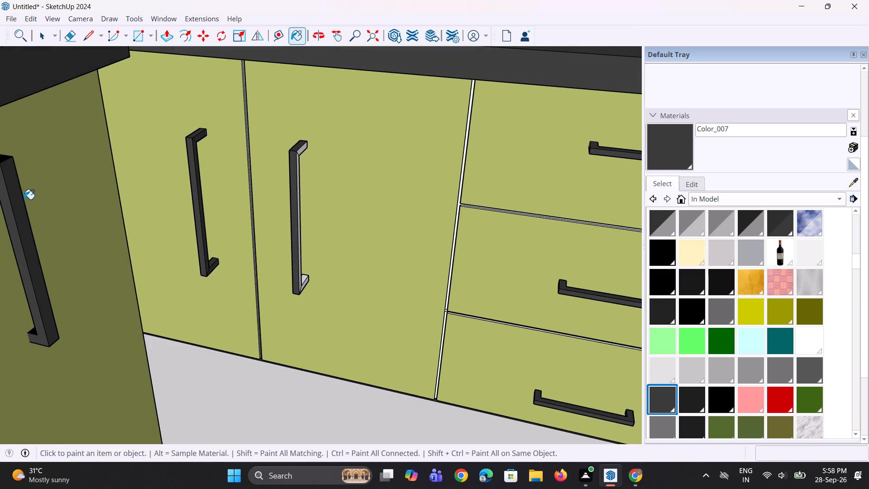
left_click(21, 201)
middle_click_drag(31, 218, 48, 237)
scroll(42, 225, "down", 1)
scroll(20, 201, "up", 2)
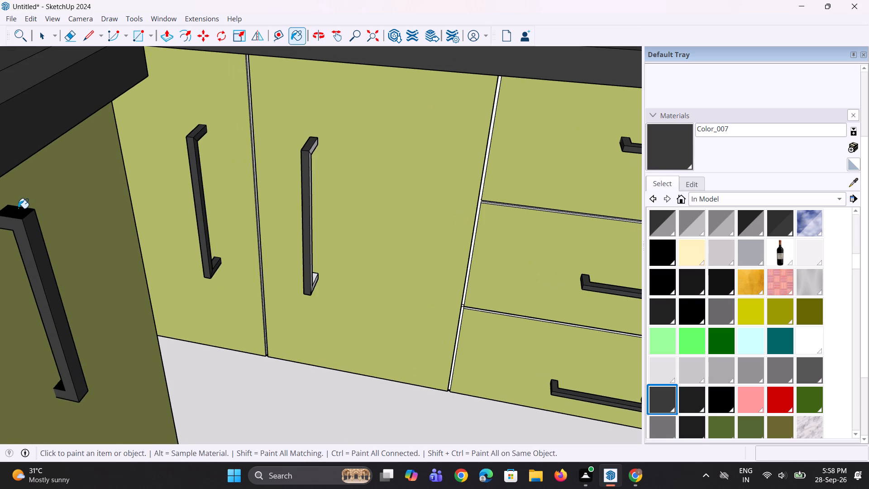
left_click(18, 208)
Paint the top and underside of the end cabinet handle's lower return and the bar's front with Color_007.
middle_click_drag(40, 231, 77, 108)
scroll(44, 224, "up", 1)
scroll(77, 314, "up", 2)
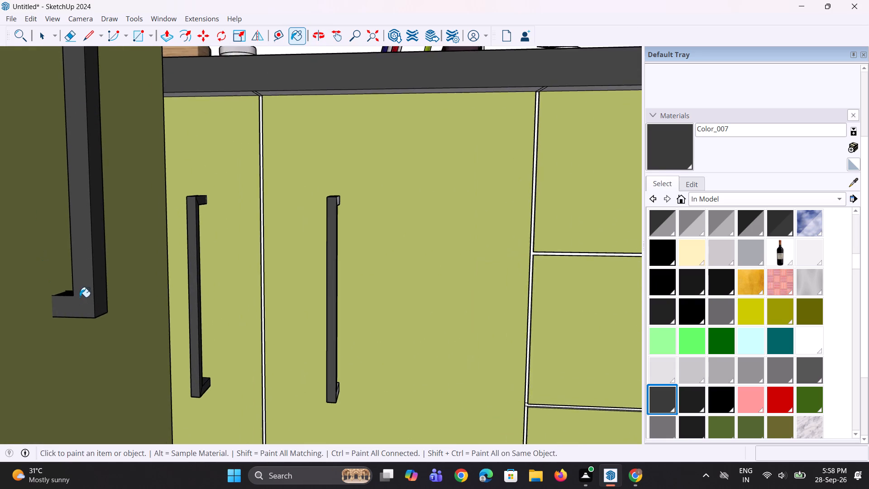
scroll(80, 297, "up", 3)
left_click(65, 294)
middle_click_drag(98, 316, 90, 211)
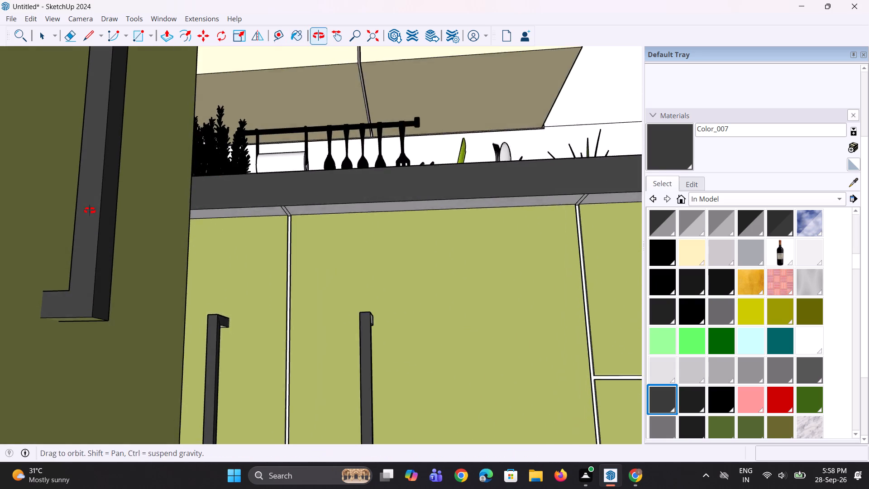
middle_click_drag(90, 211, 90, 206)
left_click(81, 319)
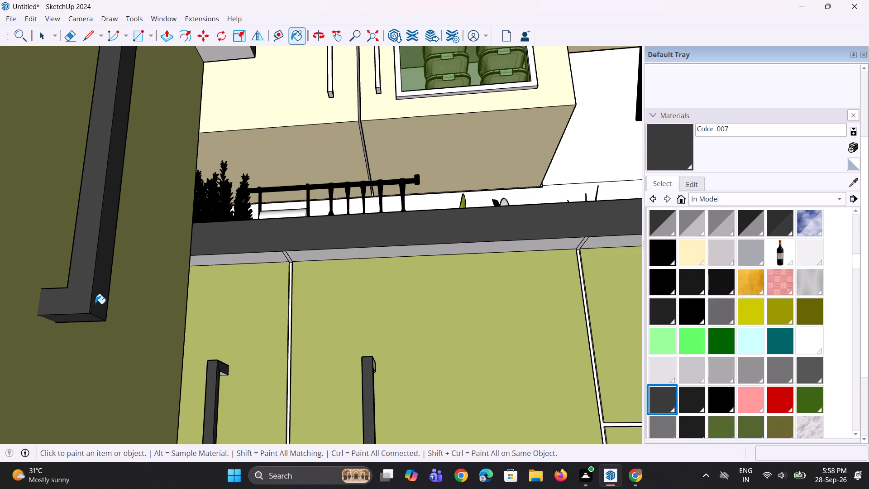
left_click(95, 303)
Paint the olive side of the end cabinet handle's bar, facing the cooktop run, with Color_007.
middle_click_drag(131, 290, 0, 306)
scroll(218, 235, "down", 4)
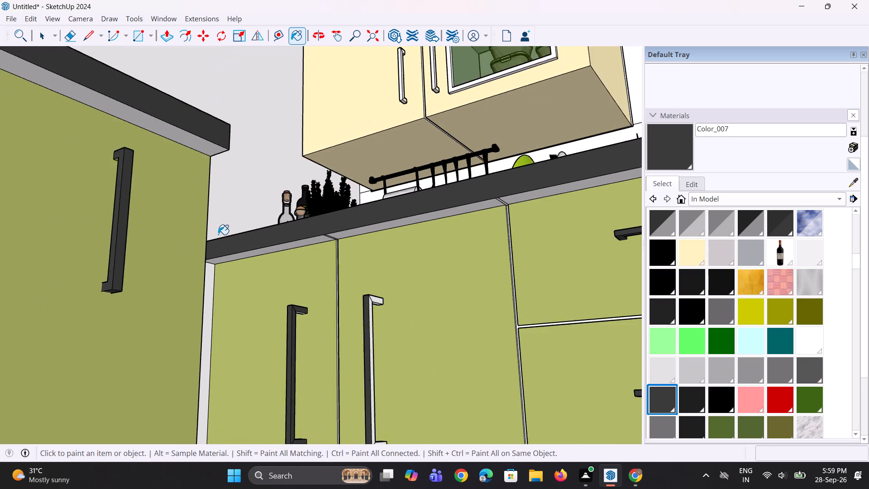
scroll(218, 235, "down", 6)
middle_click_drag(233, 225, 249, 291)
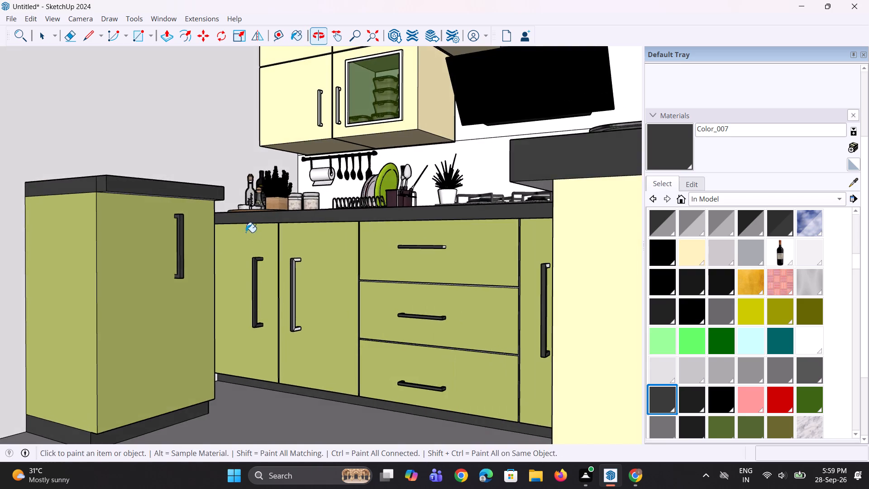
scroll(244, 230, "up", 7)
middle_click_drag(256, 247, 99, 283)
scroll(267, 225, "down", 4)
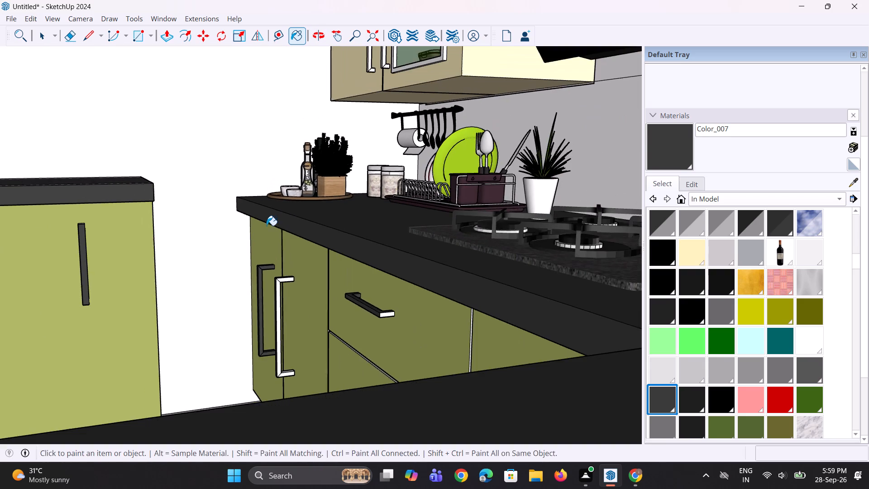
middle_click_drag(199, 271, 153, 315)
scroll(117, 283, "up", 6)
middle_click_drag(87, 240, 53, 240)
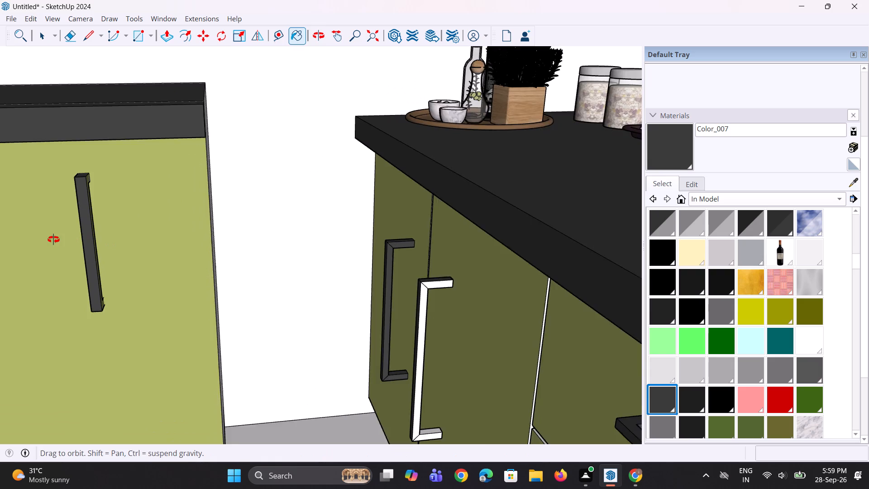
middle_click_drag(53, 240, 49, 240)
scroll(118, 204, "up", 8)
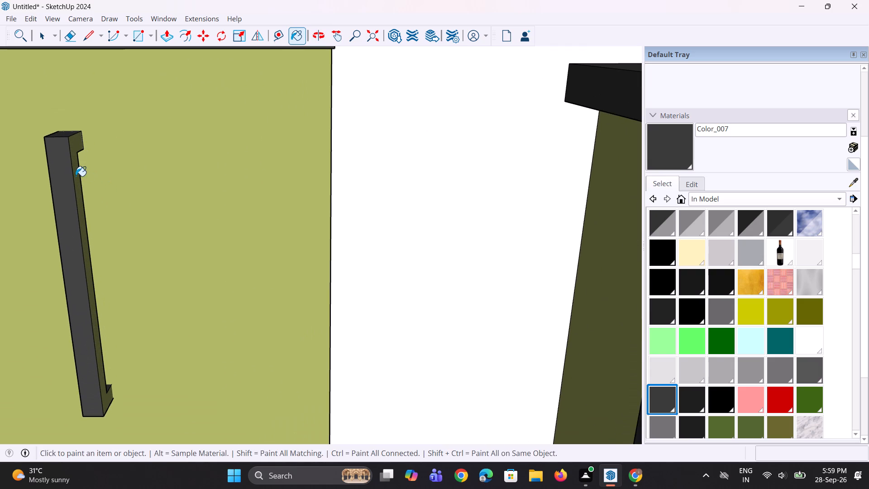
left_click(79, 177)
scroll(127, 241, "down", 4)
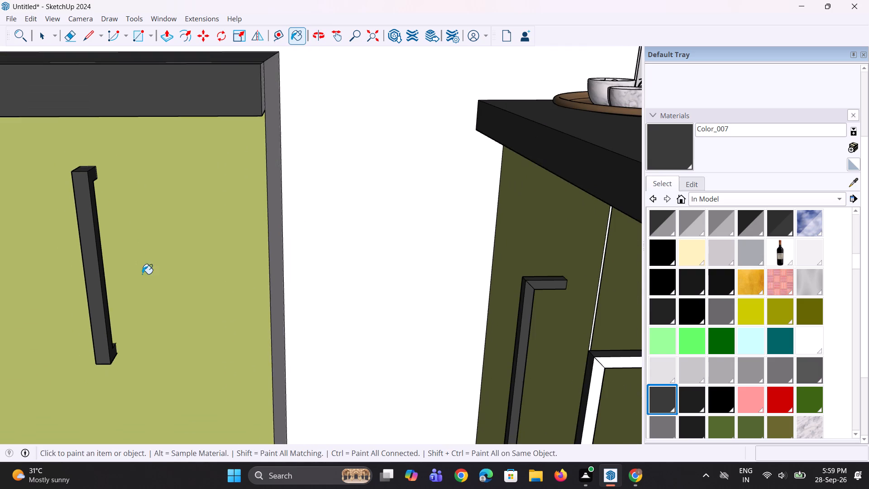
Paint the drawer-facing side of the second cooktop-run door handle's bar and upper return, plus its lower return's side and top, with Color_007.
middle_click_drag(142, 274, 162, 269)
left_click(602, 374)
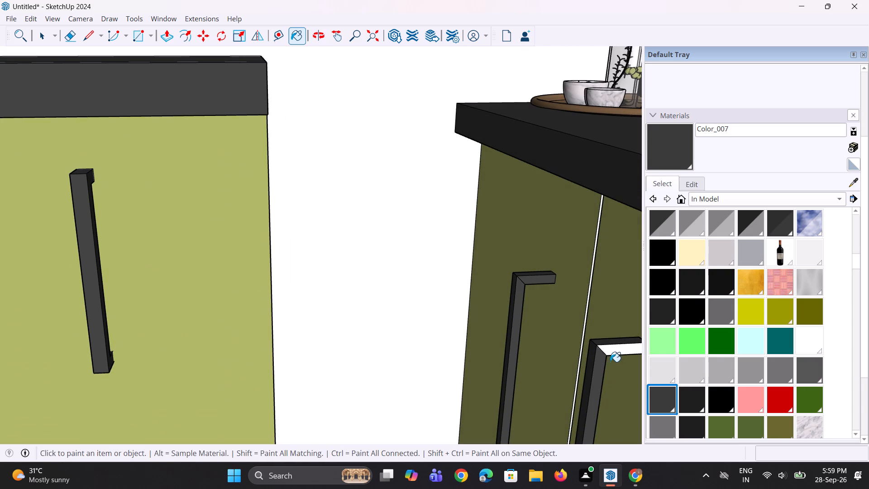
left_click(614, 353)
scroll(549, 331, "down", 9)
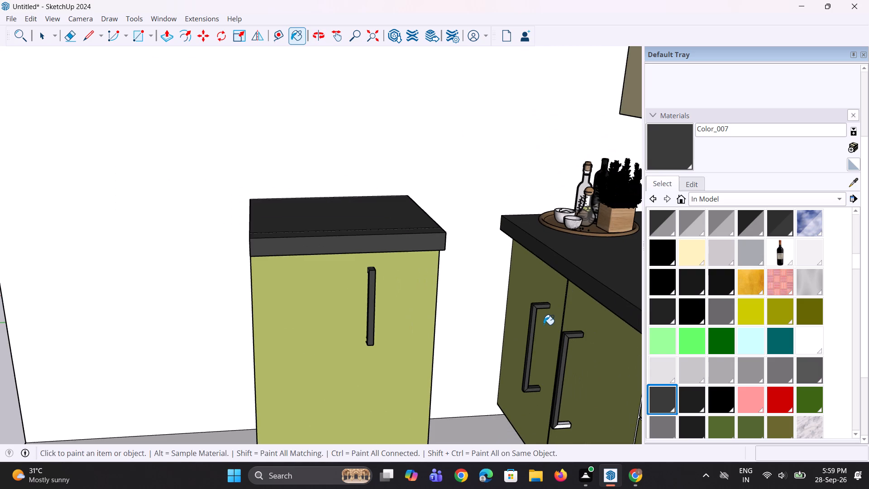
scroll(568, 422, "up", 14)
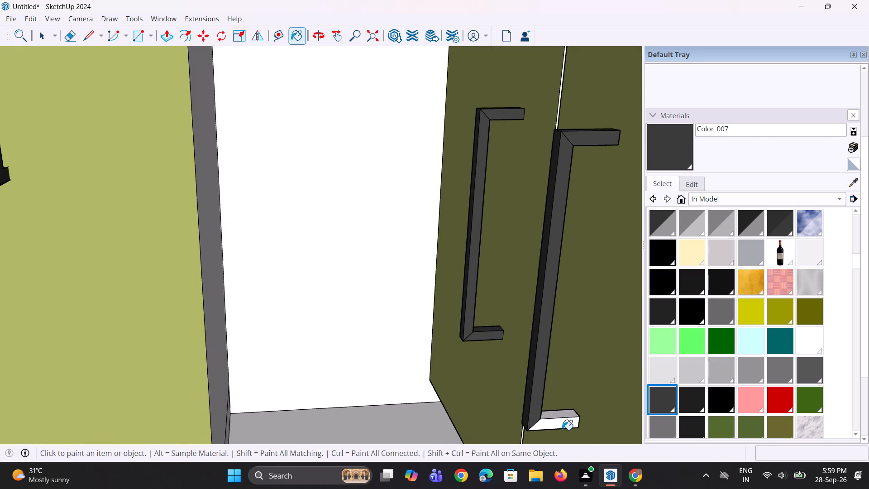
left_click(563, 426)
left_click(564, 415)
scroll(497, 384, "down", 5)
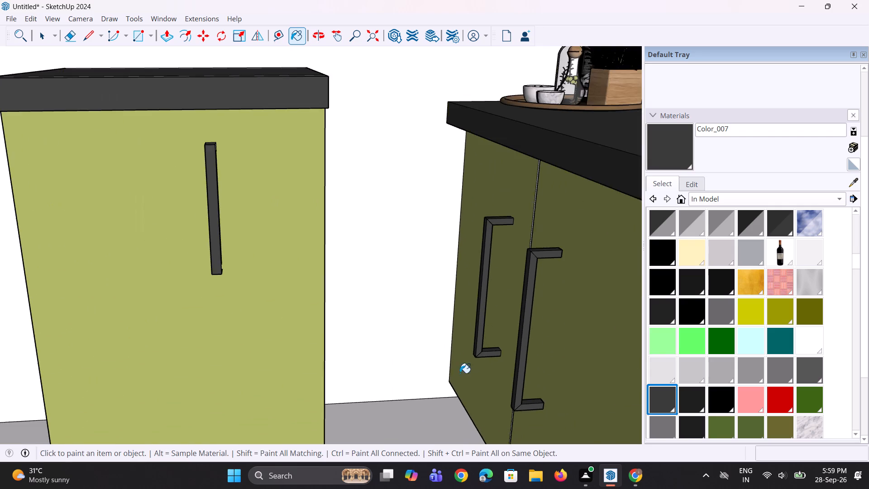
Paint the remaining white end face of the top drawer handle's sink-side return with Color_007.
middle_click_drag(460, 373, 617, 384)
scroll(450, 353, "down", 5)
middle_click_drag(442, 358, 511, 387)
scroll(539, 355, "up", 4)
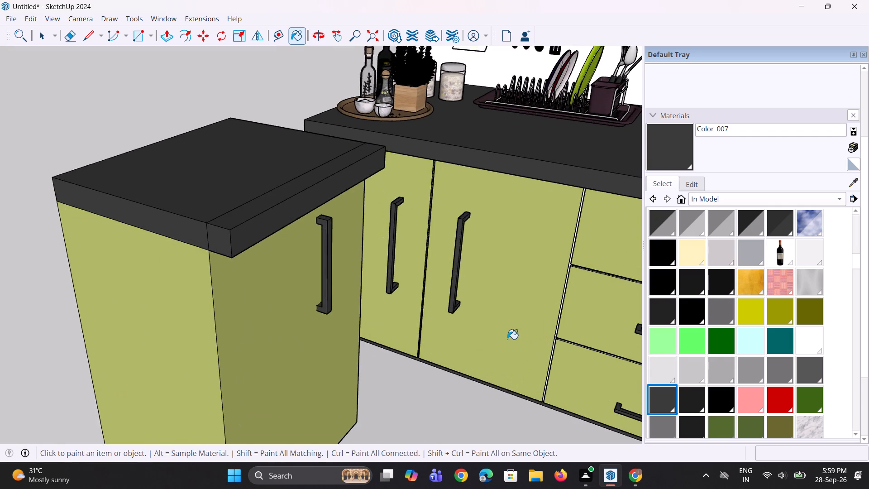
scroll(505, 339, "down", 12)
scroll(595, 349, "up", 9)
middle_click_drag(592, 323, 548, 321)
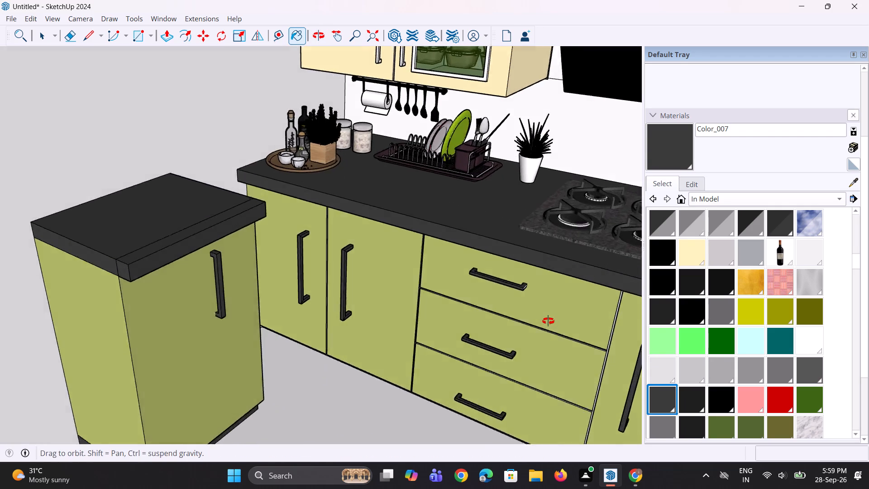
middle_click_drag(548, 321, 487, 308)
scroll(496, 308, "up", 7)
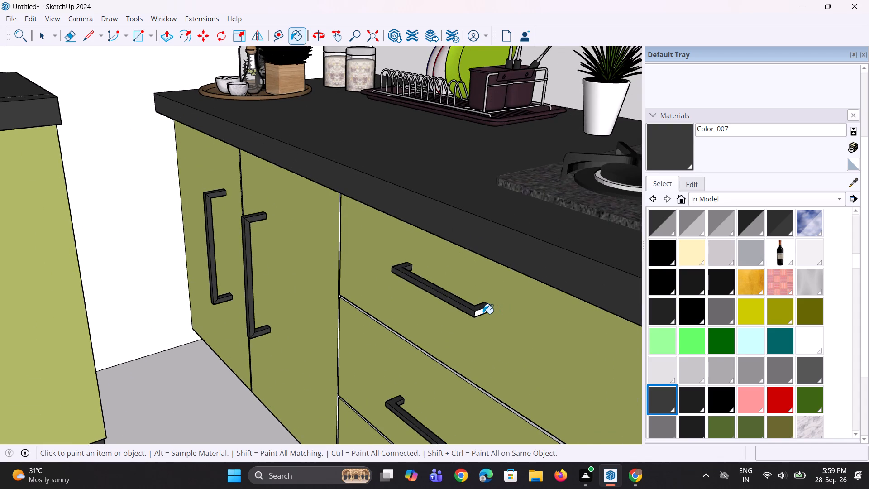
left_click(483, 314)
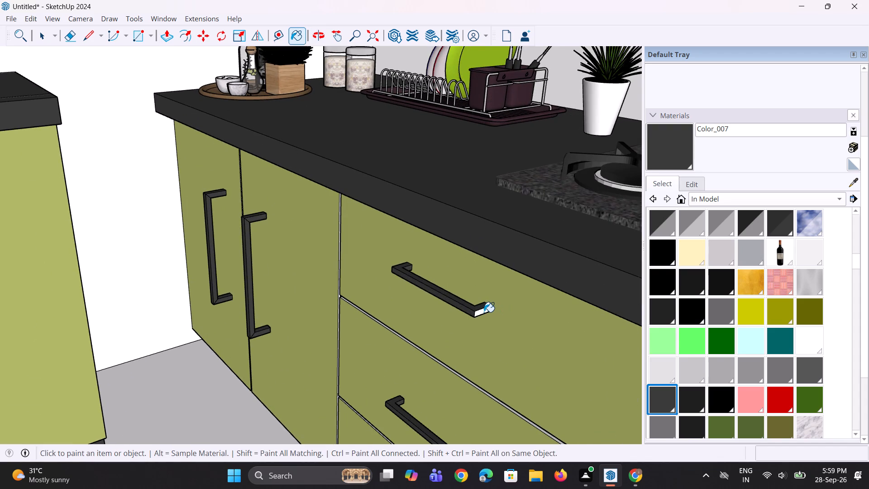
left_click(486, 311)
Paint the white side of the upper return on the door handle beside the drawers, nearest the sink run, with Color_007.
scroll(391, 311, "down", 5)
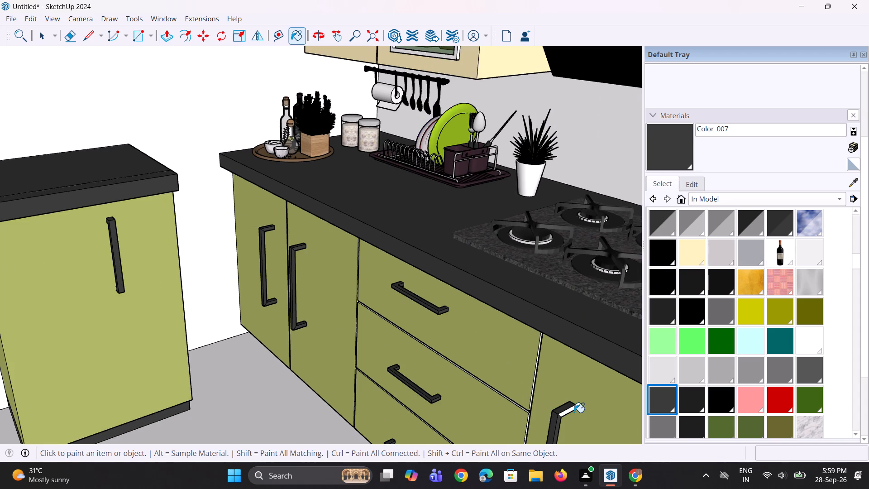
scroll(574, 412, "up", 9)
left_click(561, 415)
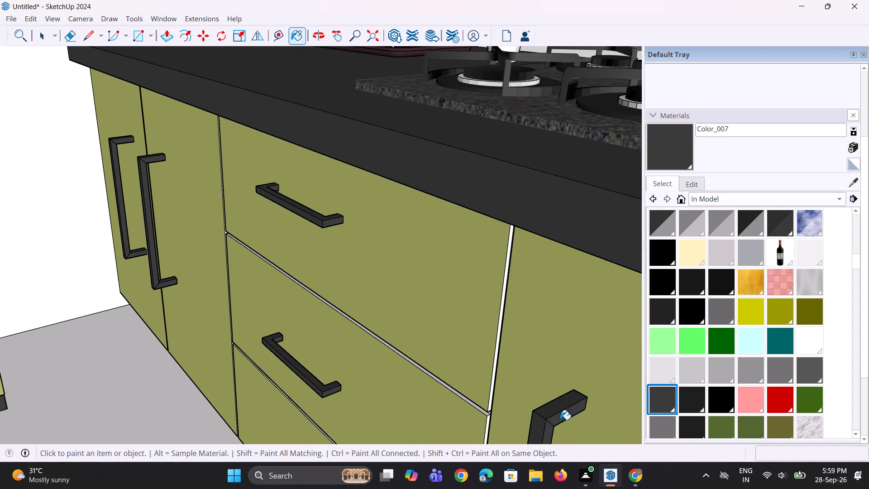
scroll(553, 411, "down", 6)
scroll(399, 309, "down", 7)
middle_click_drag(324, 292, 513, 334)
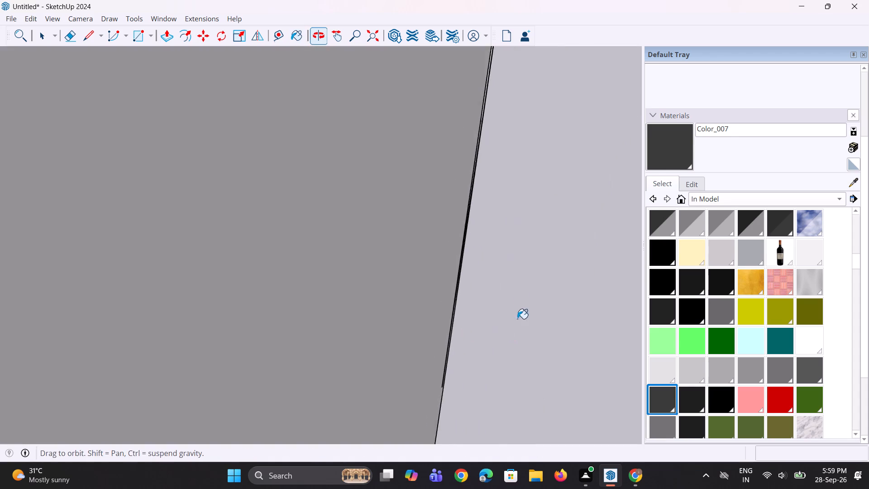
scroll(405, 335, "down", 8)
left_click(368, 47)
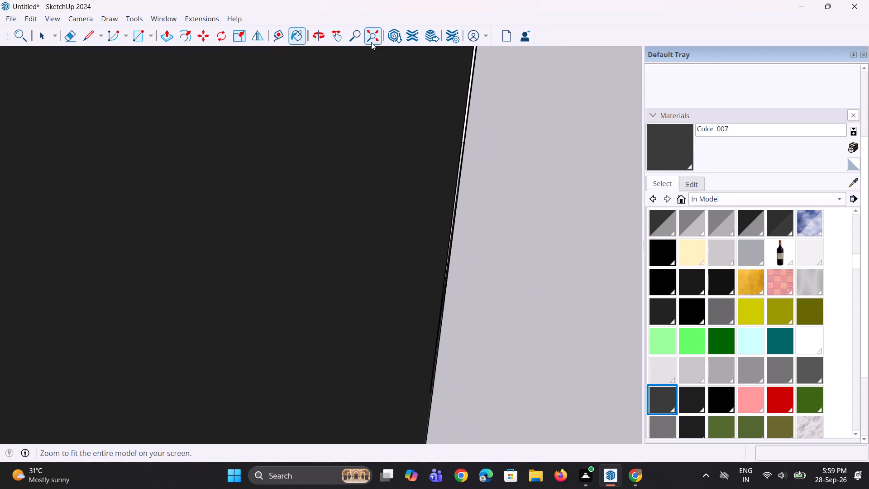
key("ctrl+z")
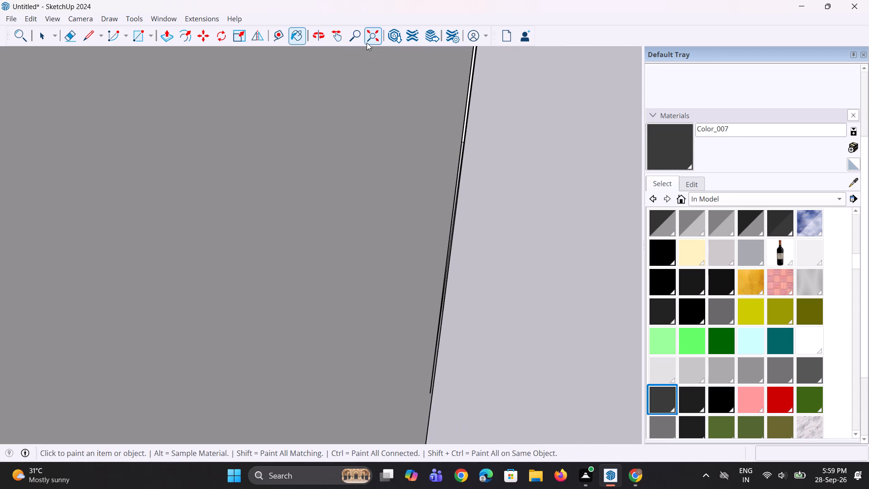
Bring the whole kitchen back into view and examine the base cabinet handles along the cooktop and sink runs.
left_click(367, 35)
middle_click_drag(129, 244, 141, 245)
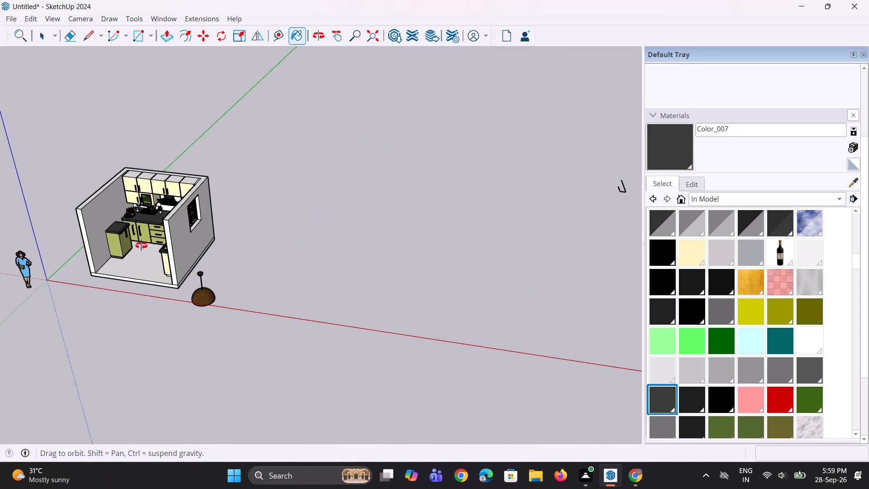
middle_click_drag(141, 245, 184, 240)
scroll(139, 266, "up", 8)
middle_click_drag(138, 273, 194, 267)
scroll(162, 254, "up", 3)
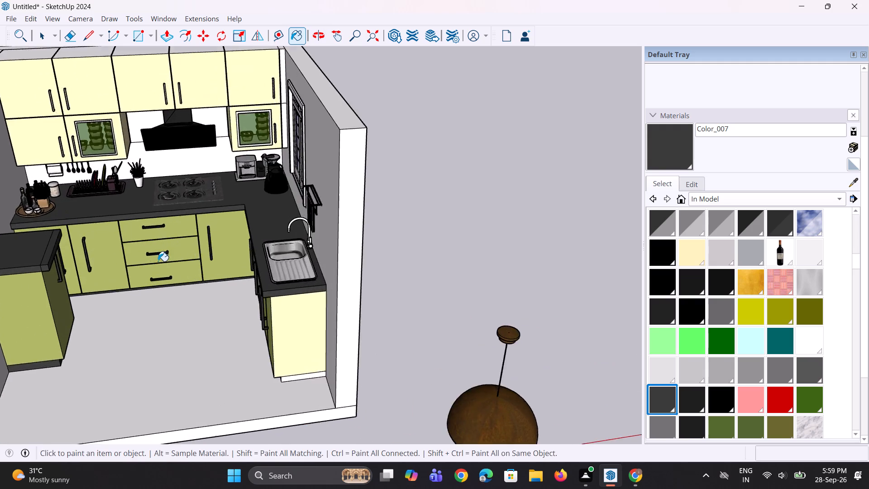
scroll(158, 261, "up", 7)
middle_click_drag(288, 272, 329, 267)
scroll(325, 269, "down", 2)
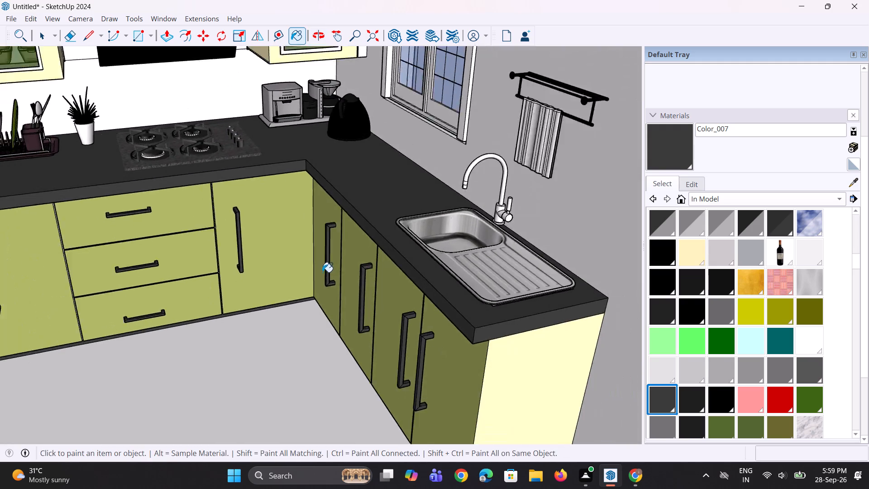
scroll(322, 272, "down", 5)
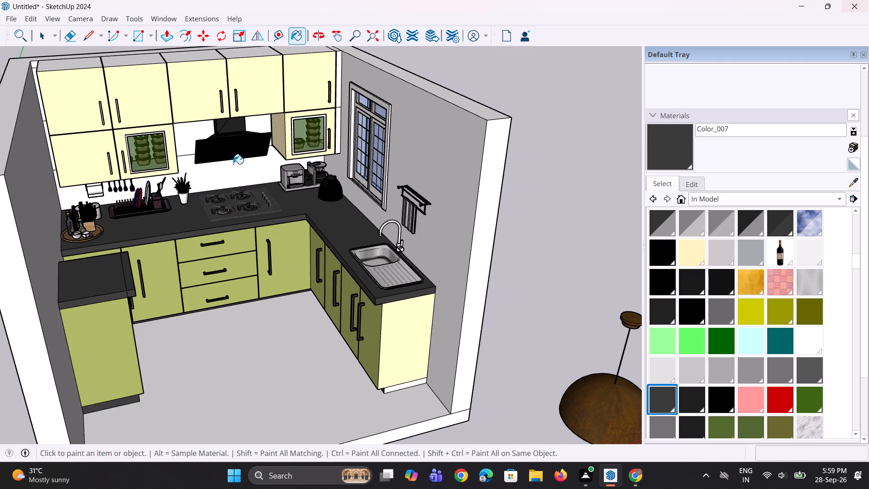
Paint the front, top, outer side and lower return of the first upper-row wall cabinet handle with Color_007.
scroll(76, 97, "up", 19)
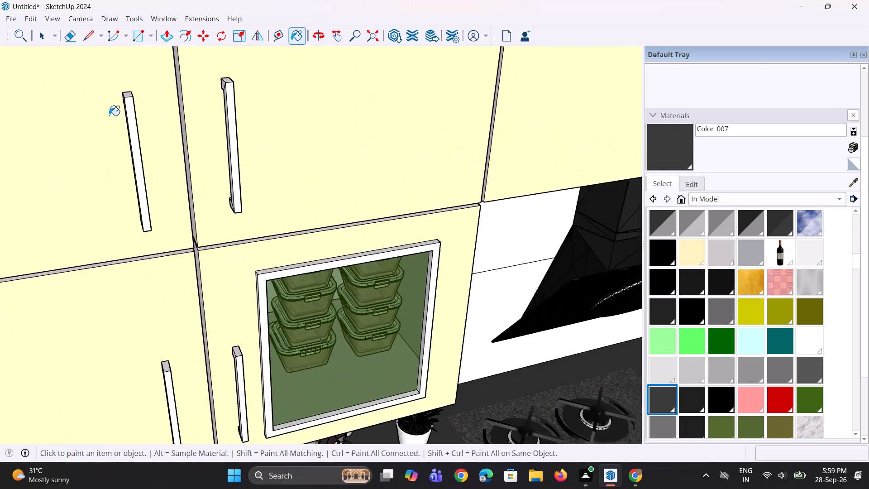
scroll(109, 115, "up", 4)
left_click(133, 112)
left_click(133, 85)
middle_click_drag(132, 110, 187, 96)
scroll(125, 93, "up", 3)
left_click(141, 91)
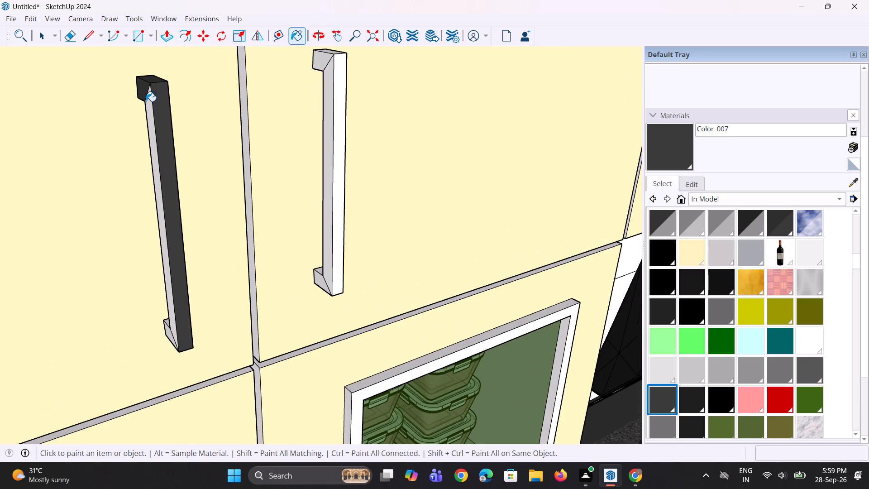
left_click(146, 101)
left_click(155, 146)
scroll(158, 341, "up", 5)
left_click(169, 333)
left_click(168, 309)
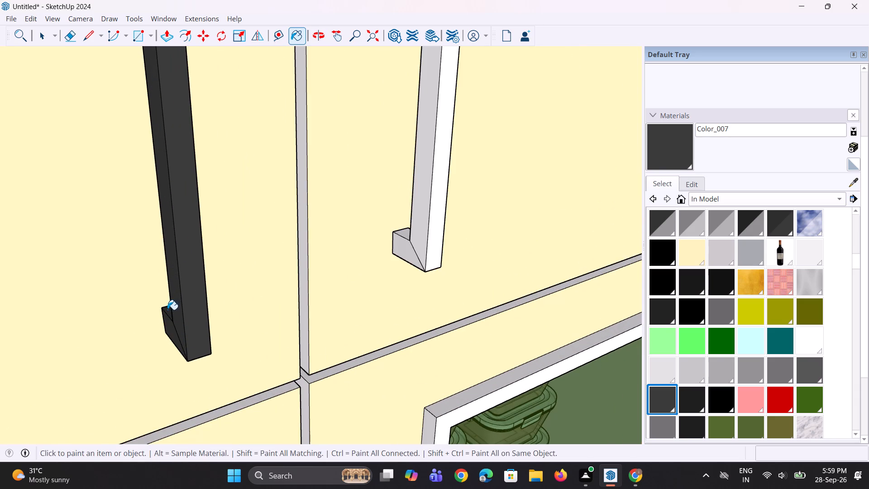
Paint the opposite side of the first upper-row wall handle, covering bar, lower return and upper return, with Color_007.
middle_click_drag(179, 317, 78, 295)
scroll(390, 265, "down", 4)
middle_click_drag(376, 277, 235, 297)
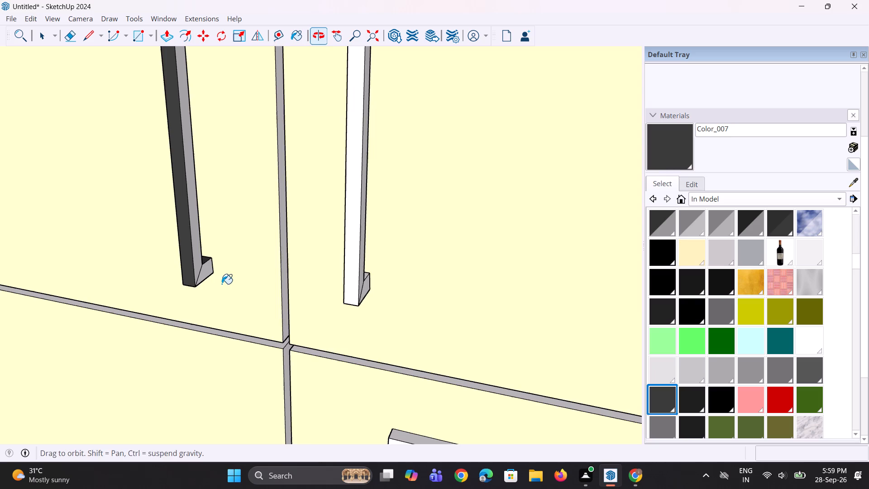
scroll(204, 263, "up", 2)
left_click(198, 264)
left_click(204, 276)
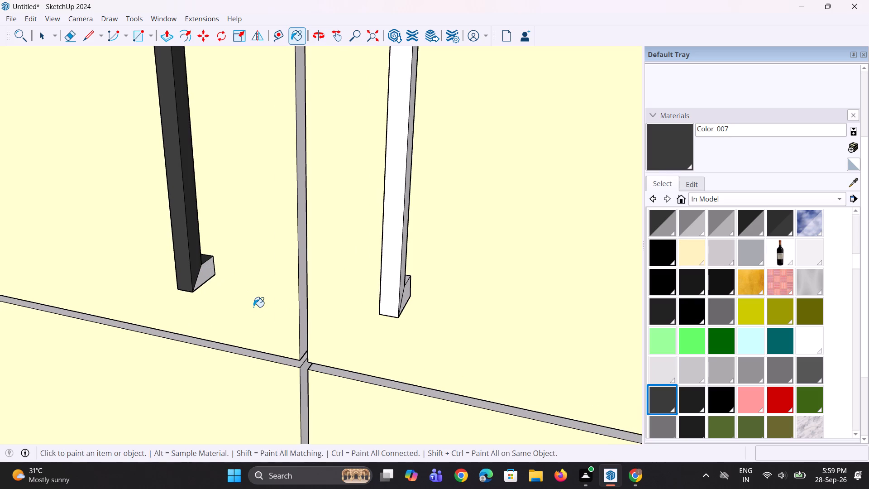
scroll(255, 307, "down", 6)
scroll(220, 137, "up", 2)
left_click(220, 136)
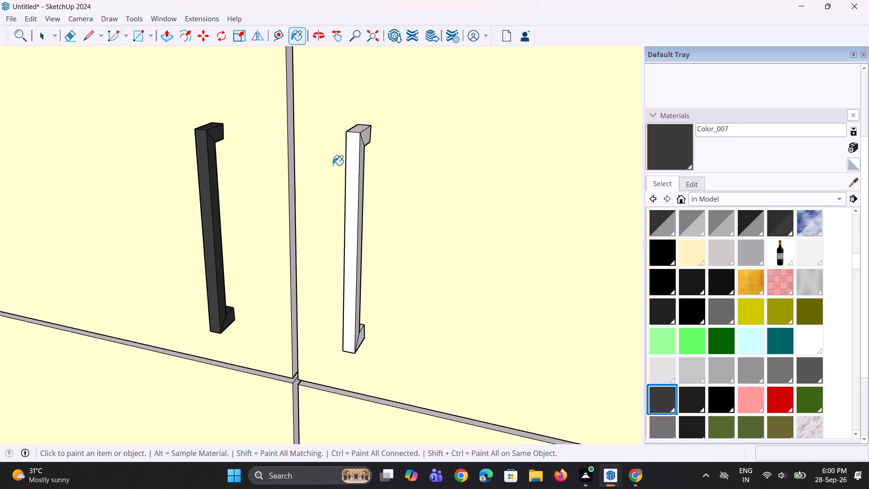
Paint the second upper-row wall handle's front, top, hood-facing side and lower return with Color_007.
left_click(356, 176)
left_click(368, 141)
left_click(362, 127)
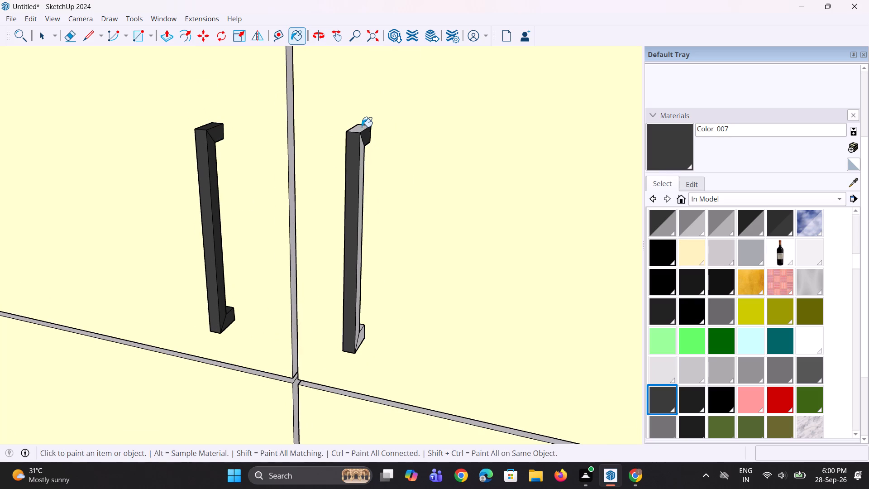
left_click(363, 163)
scroll(370, 350, "up", 3)
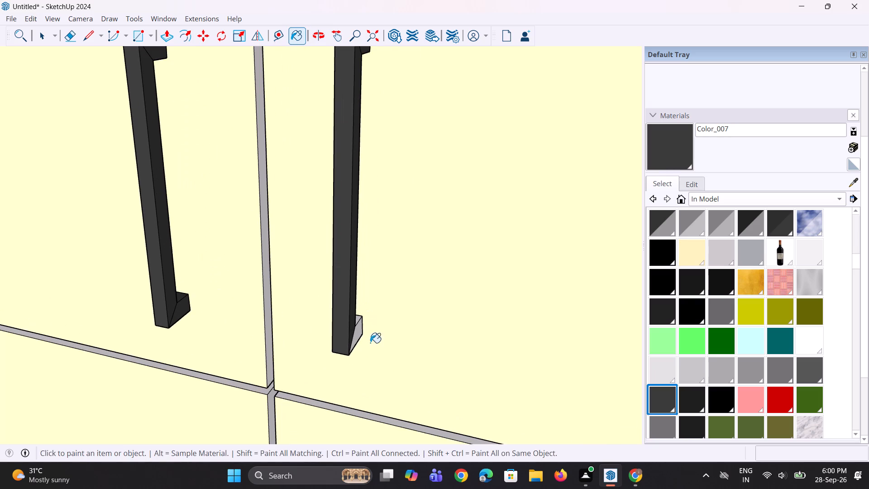
left_click(358, 335)
left_click(357, 321)
Paint the second upper-row wall handle's side facing the first handle, covering bar and both returns, with Color_007.
middle_click_drag(349, 328, 401, 328)
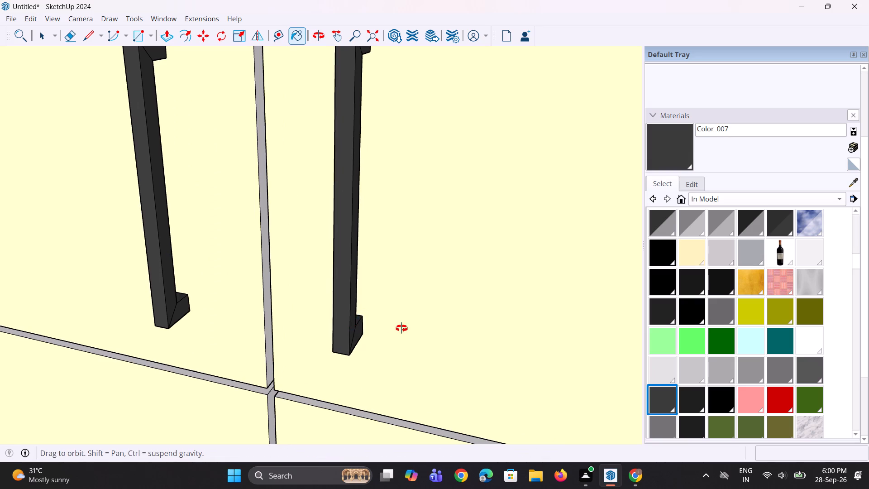
middle_click_drag(401, 328, 547, 348)
scroll(377, 309, "up", 1)
left_click(375, 306)
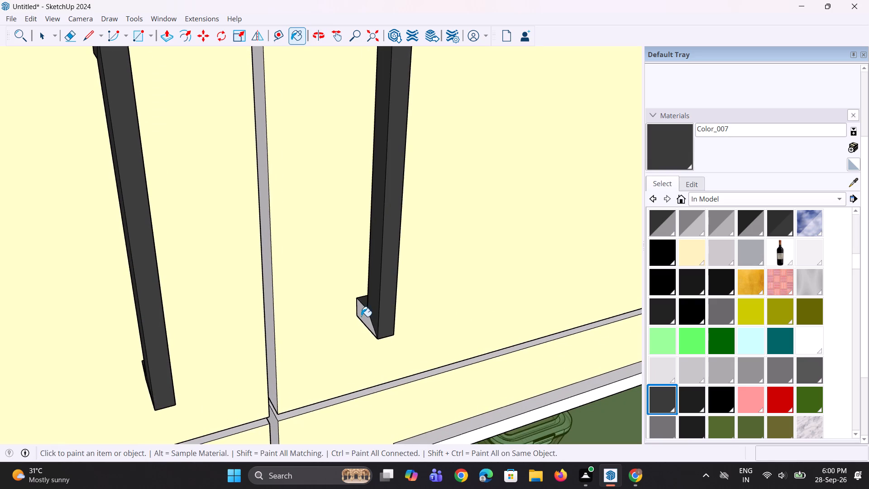
left_click(361, 316)
scroll(386, 345, "down", 5)
scroll(385, 150, "up", 5)
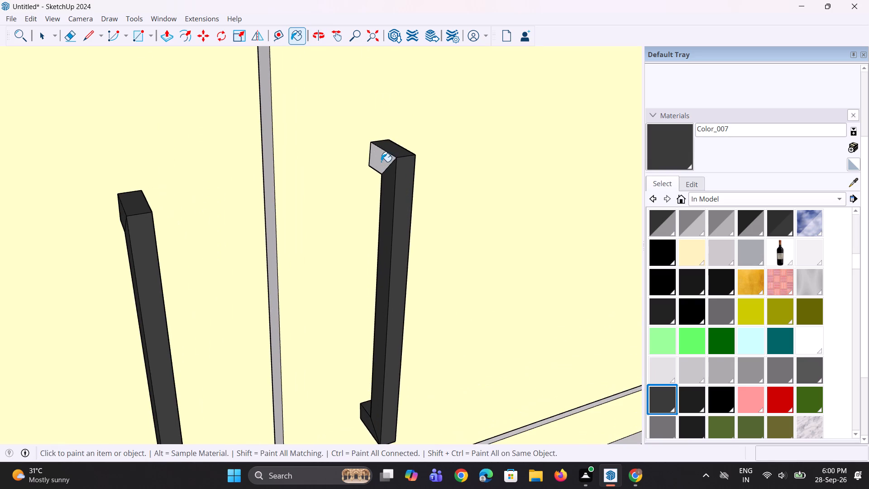
left_click(381, 162)
Paint the front, outer bar side and upper return's side and top on the lower wall handle beside the glass-fronted cabinet with Color_007.
scroll(324, 278, "down", 18)
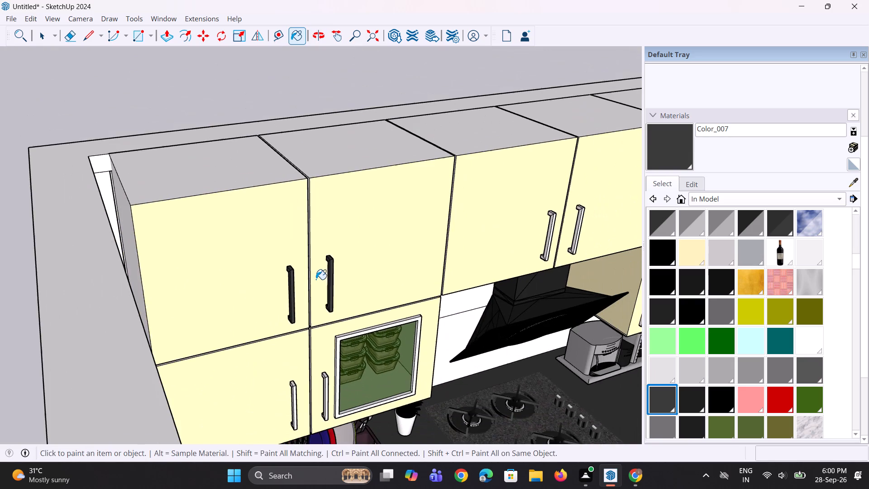
scroll(277, 420, "up", 17)
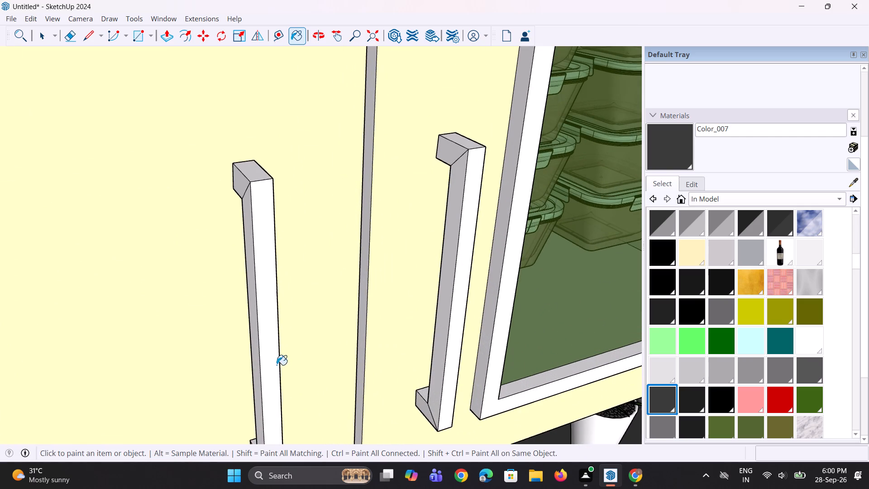
left_click(270, 358)
middle_click_drag(263, 374, 347, 351)
left_click(291, 271)
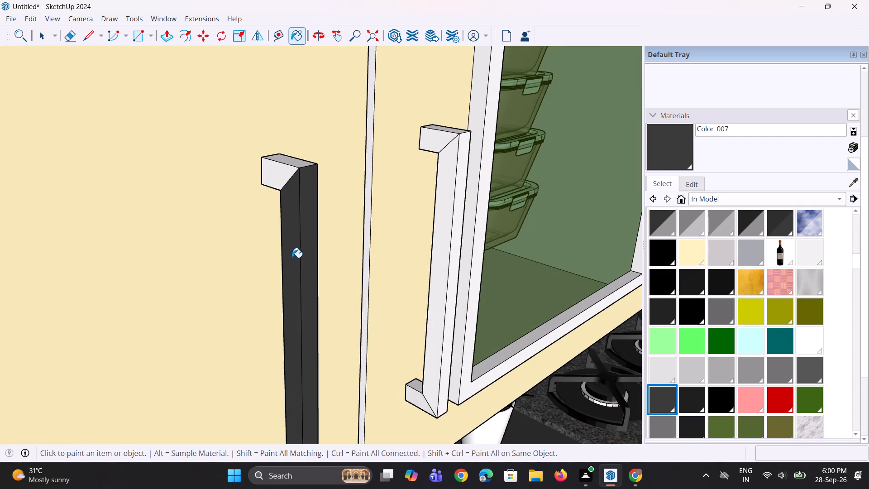
left_click(278, 173)
left_click(291, 158)
left_click(291, 164)
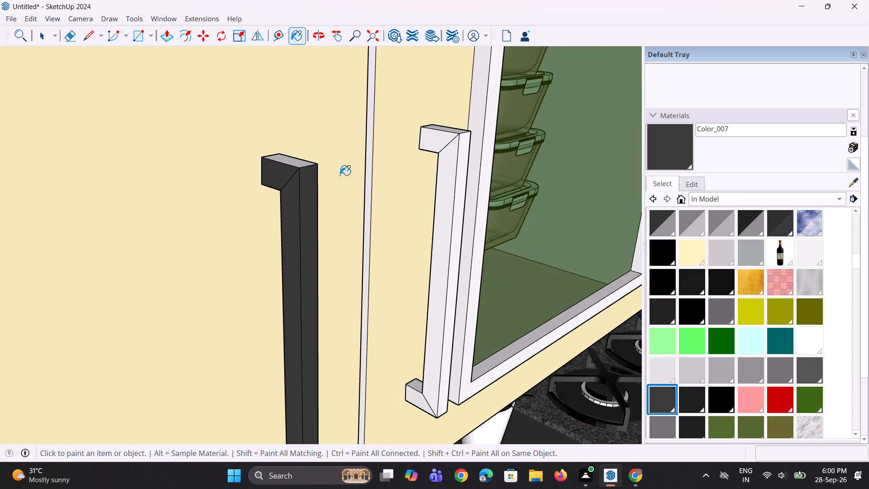
Paint the glass-facing side of the lower wall handle beside the glass-fronted cabinet, and both sides of its lower return, with Color_007.
middle_click_drag(339, 201, 158, 211)
scroll(208, 216, "down", 4)
middle_click_drag(209, 234, 177, 277)
scroll(177, 213, "up", 2)
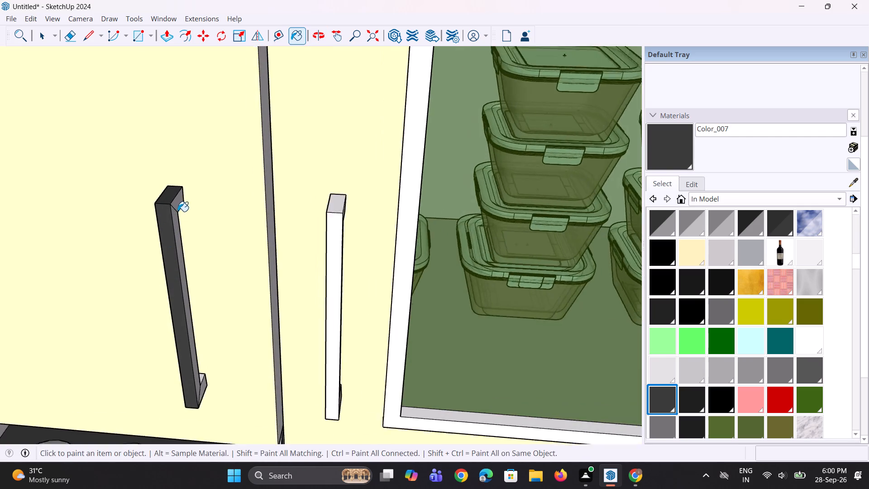
scroll(178, 211, "up", 3)
left_click(178, 195)
left_click(171, 232)
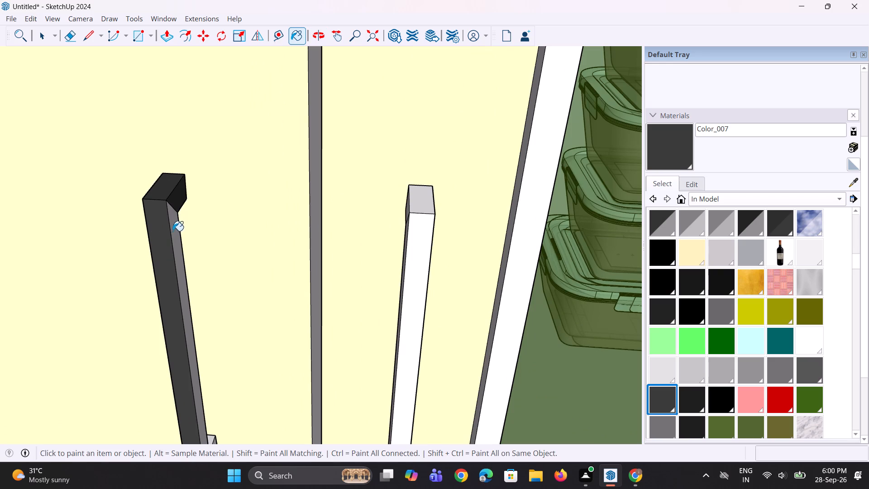
left_click(173, 231)
scroll(188, 197, "down", 10)
scroll(210, 321, "up", 7)
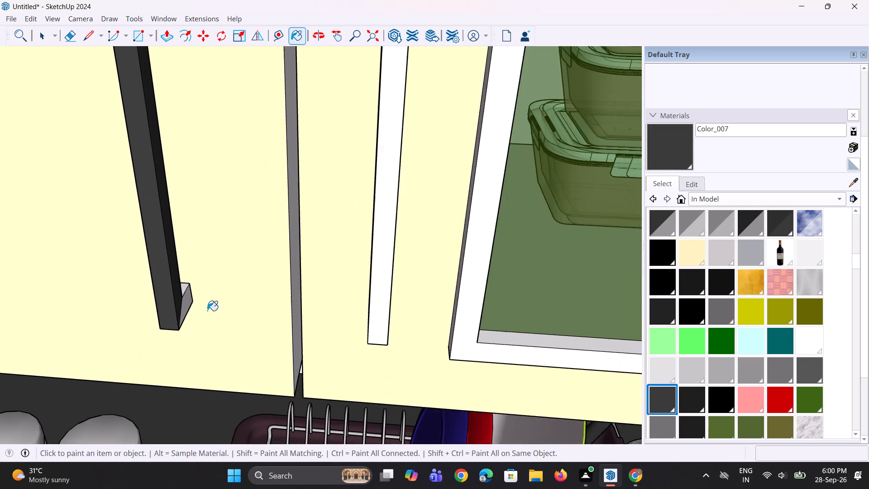
scroll(207, 311, "up", 5)
left_click(186, 294)
left_click(177, 277)
middle_click_drag(172, 338, 389, 314)
left_click(221, 370)
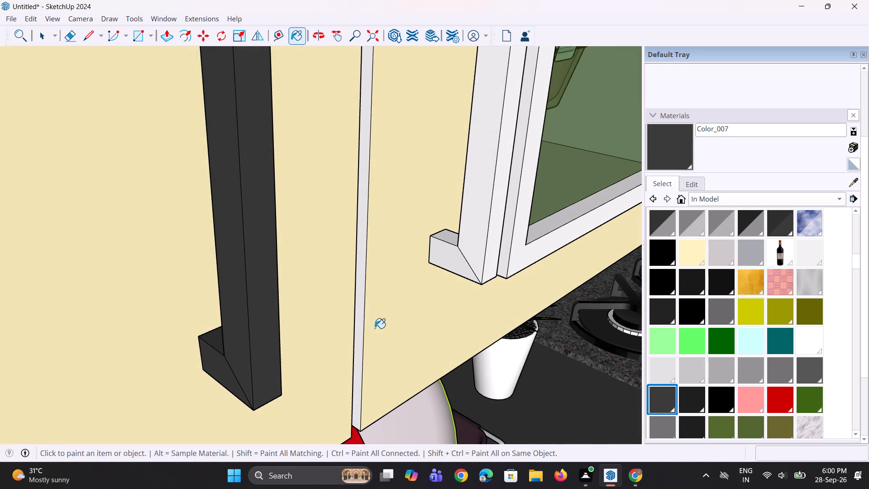
Paint the lower return's side and top and the adjoining bar side on the first glass-fronted cabinet's handle with Color_007.
left_click(438, 260)
left_click(453, 234)
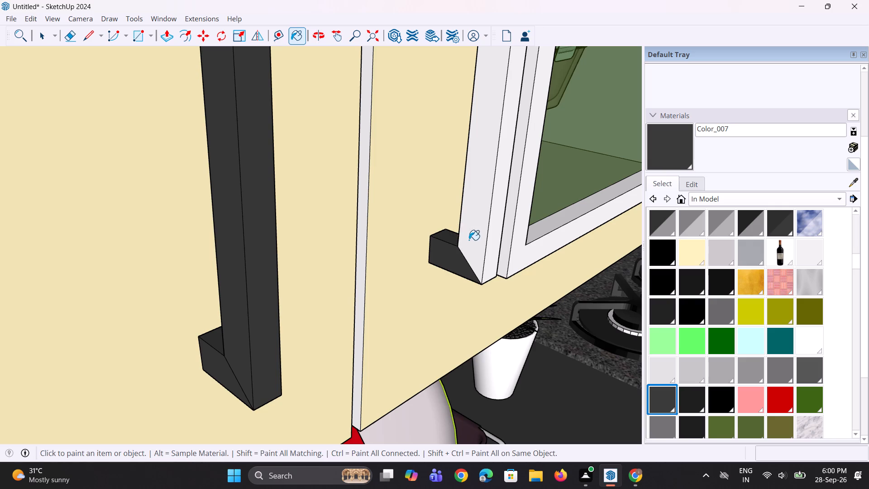
left_click(469, 240)
Paint the front, top and upper return's outer side of the first glass-fronted cabinet's handle with Color_007.
scroll(477, 289, "down", 13)
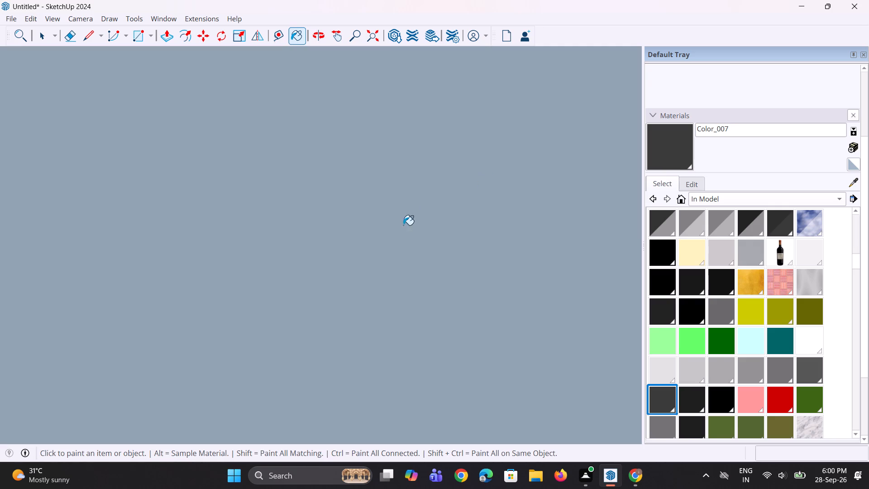
left_click(369, 36)
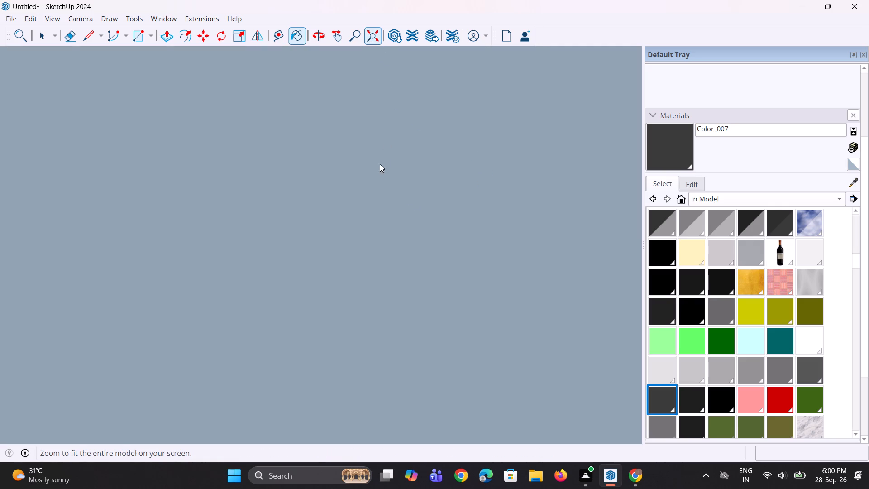
scroll(308, 231, "up", 4)
middle_click_drag(298, 213, 224, 245)
scroll(169, 205, "up", 5)
scroll(472, 181, "up", 1)
scroll(256, 158, "up", 1)
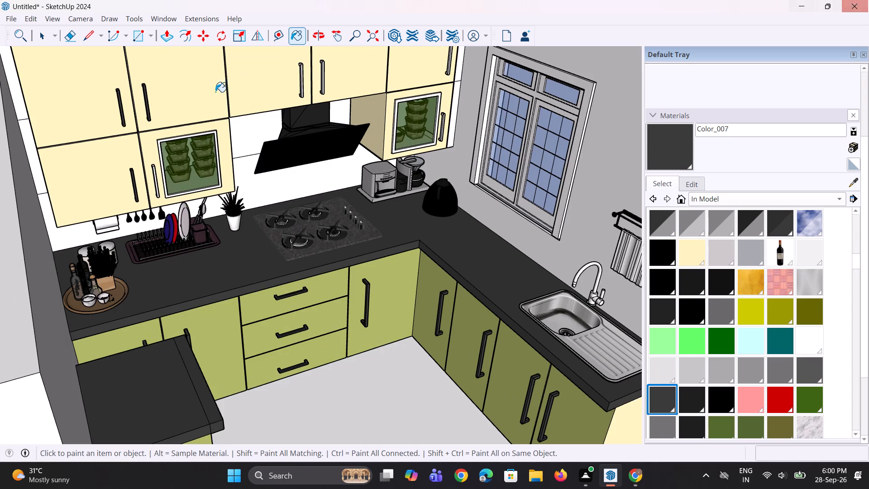
scroll(200, 275, "up", 7)
scroll(132, 125, "up", 8)
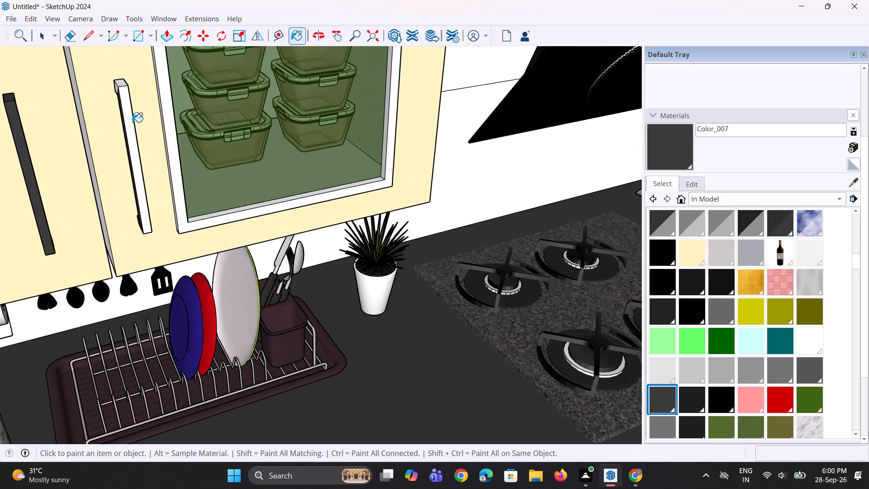
left_click(132, 122)
left_click(122, 82)
middle_click_drag(122, 88, 145, 94)
scroll(128, 95, "up", 2)
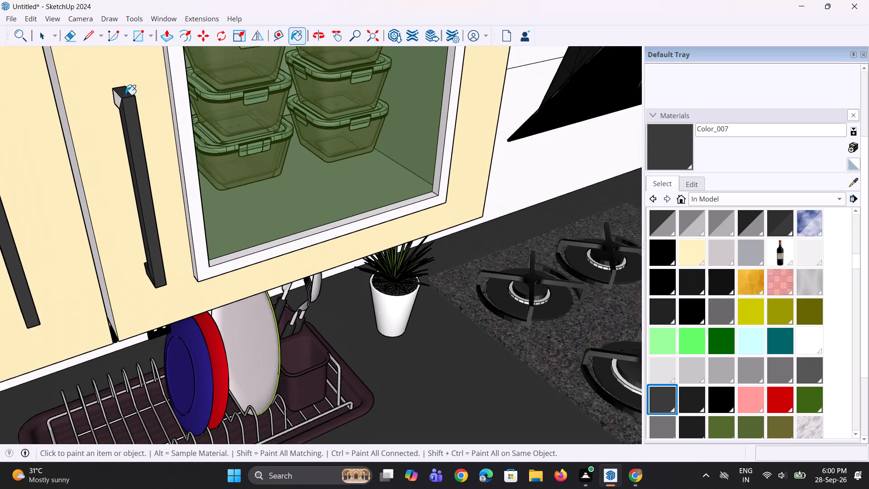
scroll(125, 95, "up", 3)
left_click(118, 98)
Paint the glass-facing side of the first glass-fronted cabinet's handle, covering the bar and both returns, with Color_007.
scroll(120, 124, "up", 1)
middle_click_drag(122, 124, 25, 147)
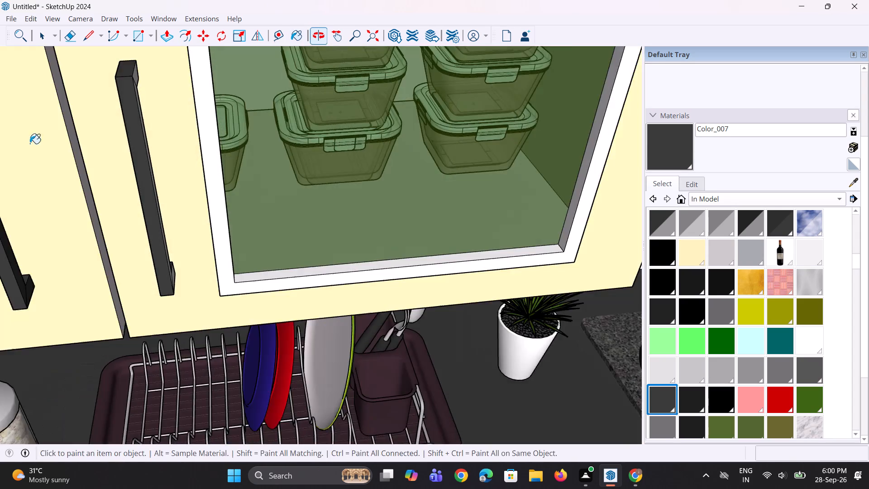
scroll(84, 151, "down", 4)
middle_click_drag(117, 168, 7, 163)
scroll(139, 79, "up", 5)
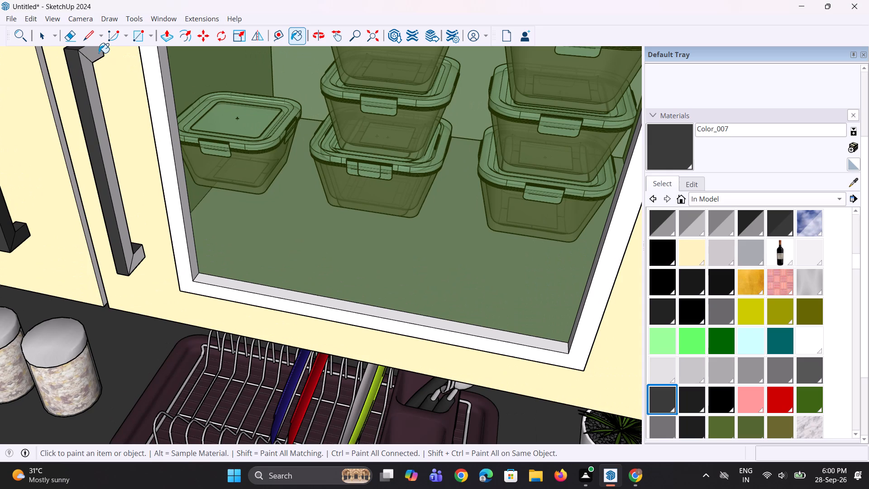
left_click(99, 53)
left_click(91, 94)
scroll(132, 247, "up", 2)
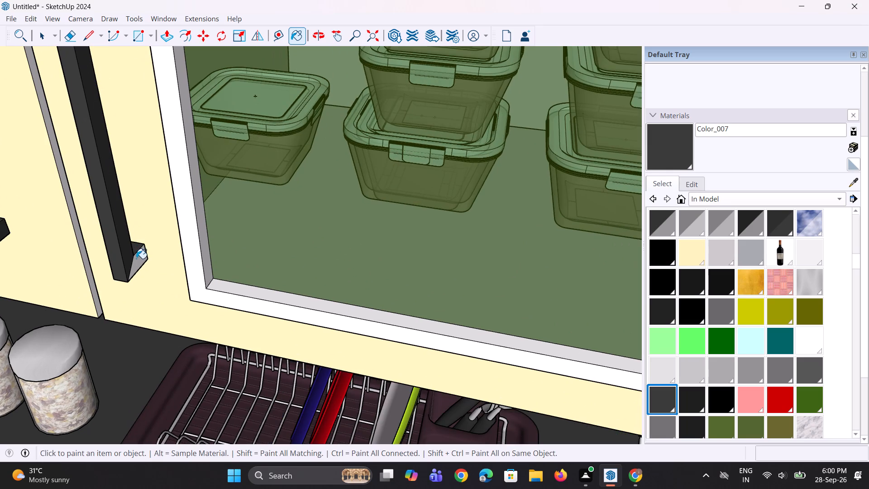
left_click(136, 259)
Paint the front, outer bar side and lower return of the handle on the left-hand door above the hood with Color_007.
scroll(138, 264, "down", 15)
middle_click_drag(166, 292, 232, 274)
scroll(227, 267, "down", 4)
middle_click_drag(299, 288, 349, 268)
scroll(514, 92, "up", 1)
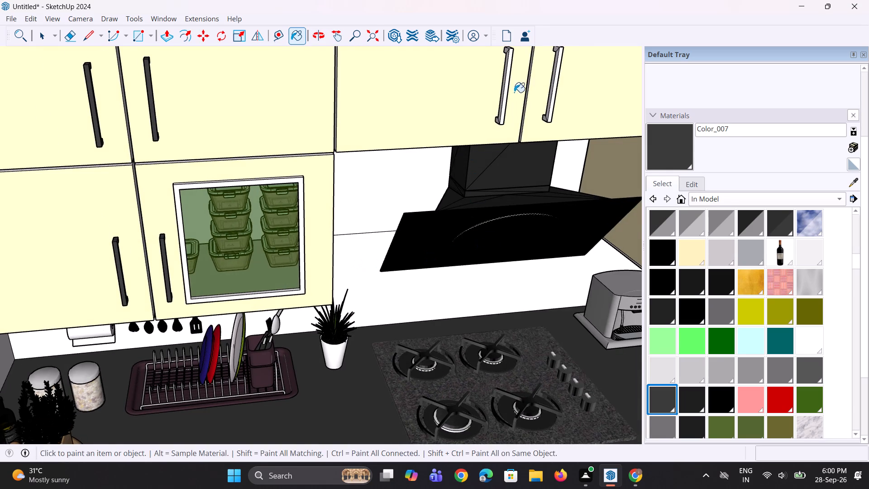
scroll(504, 95, "up", 3)
left_click(505, 100)
left_click(502, 92)
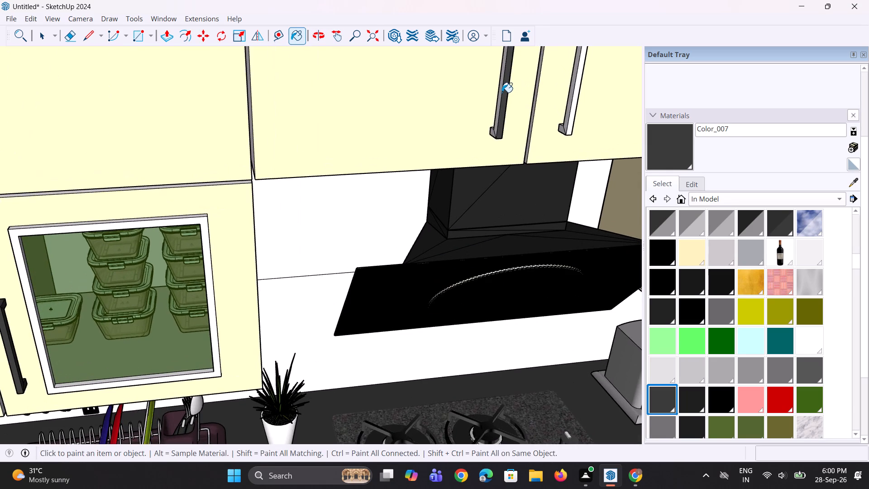
scroll(492, 137, "up", 5)
left_click(493, 134)
left_click(497, 120)
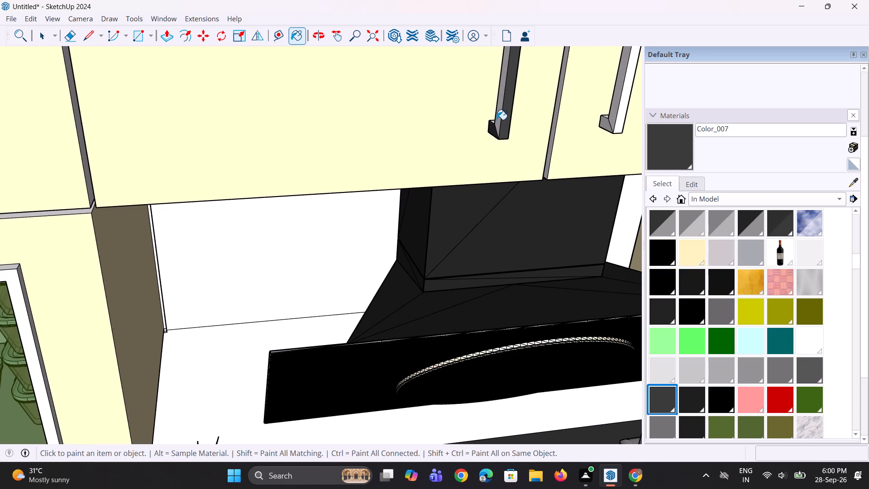
middle_click_drag(497, 155, 556, 153)
scroll(496, 112, "up", 6)
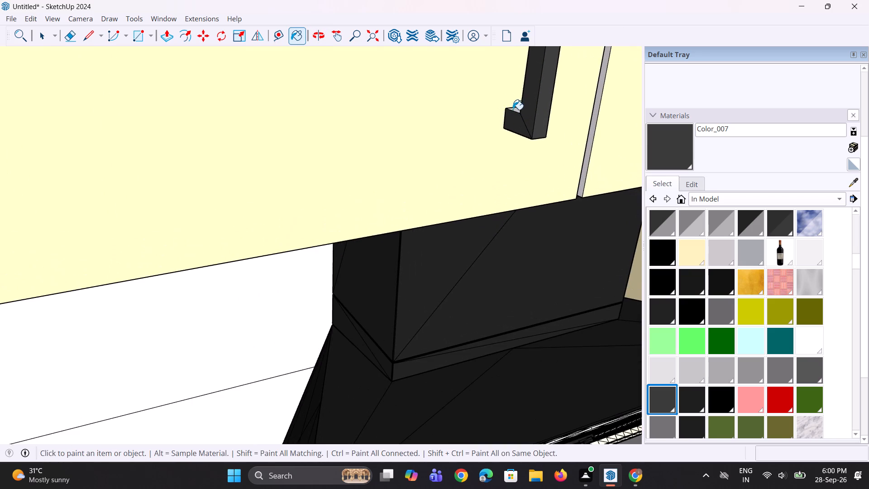
left_click(513, 110)
Paint the upper return's outer side and top on the left-hand over-hood door's handle with Color_007.
scroll(501, 184, "down", 15)
middle_click_drag(478, 190, 418, 208)
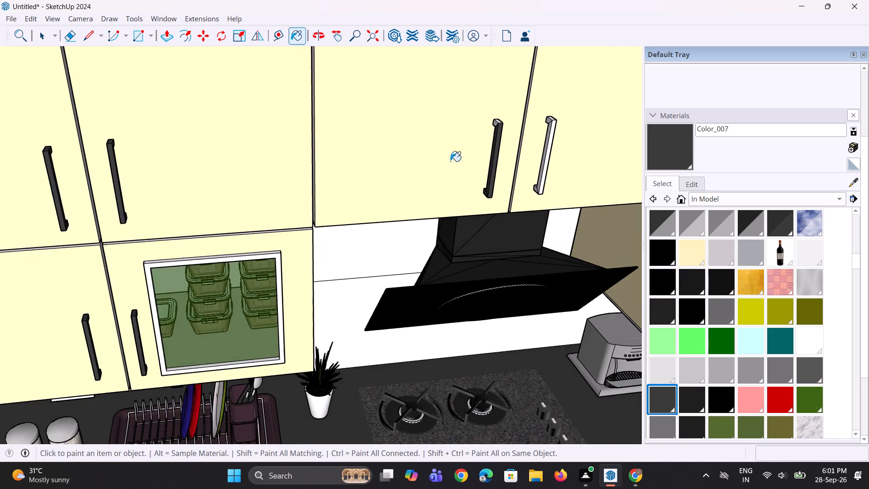
scroll(493, 120, "up", 10)
left_click(493, 112)
left_click(497, 105)
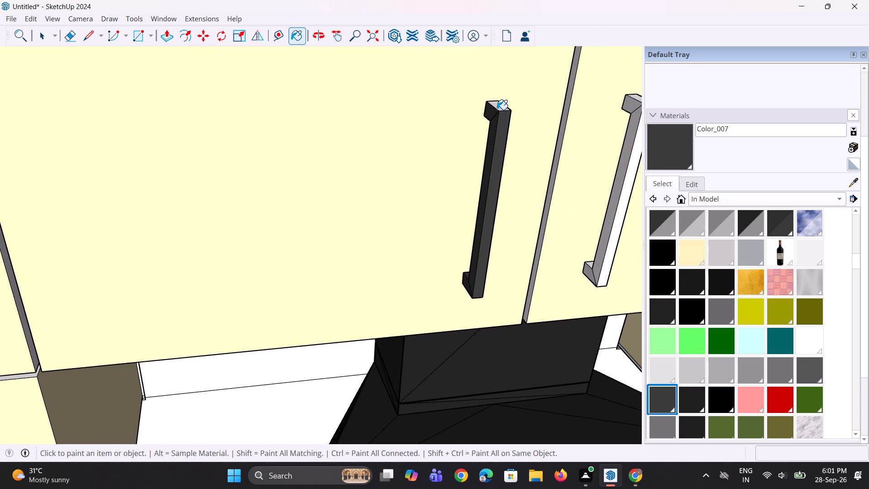
Paint the left-hand over-hood handle's side facing the neighbouring handle, covering the bar and both returns, with Color_007.
middle_click_drag(515, 161, 368, 145)
scroll(445, 134, "up", 1)
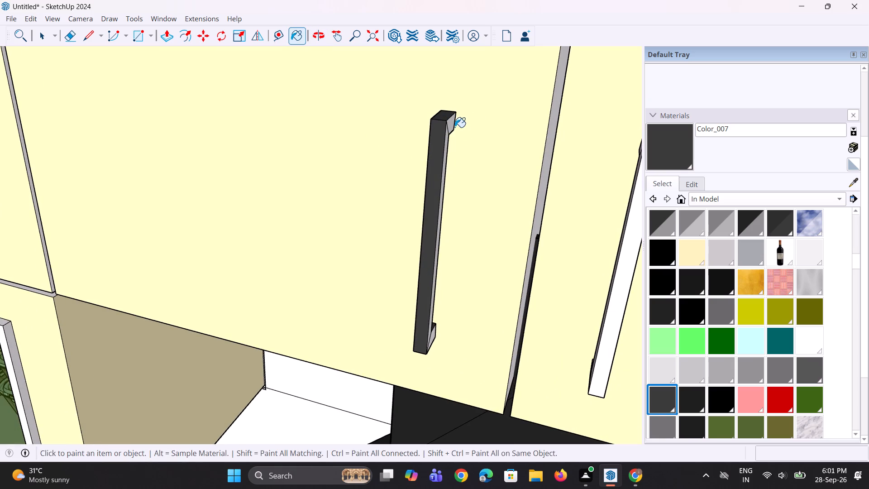
left_click(455, 127)
key("ctrl+z")
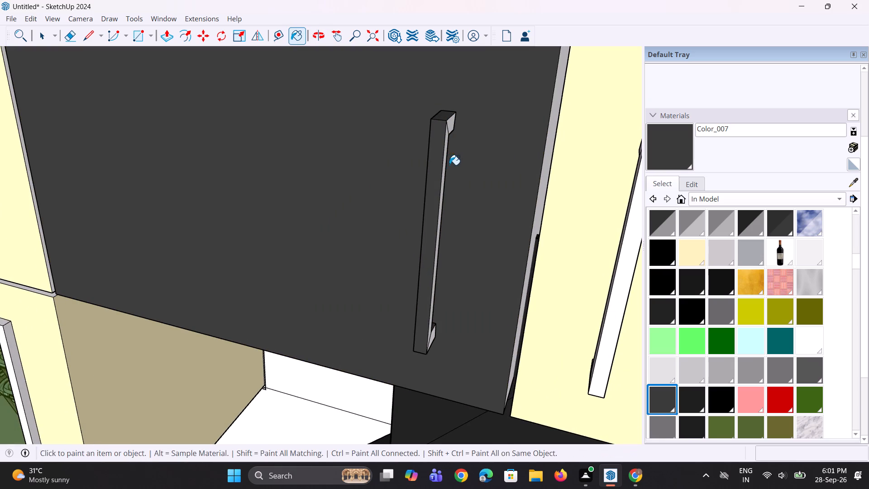
middle_click_drag(473, 204, 405, 215)
scroll(420, 186, "up", 2)
left_click(420, 182)
left_click(434, 132)
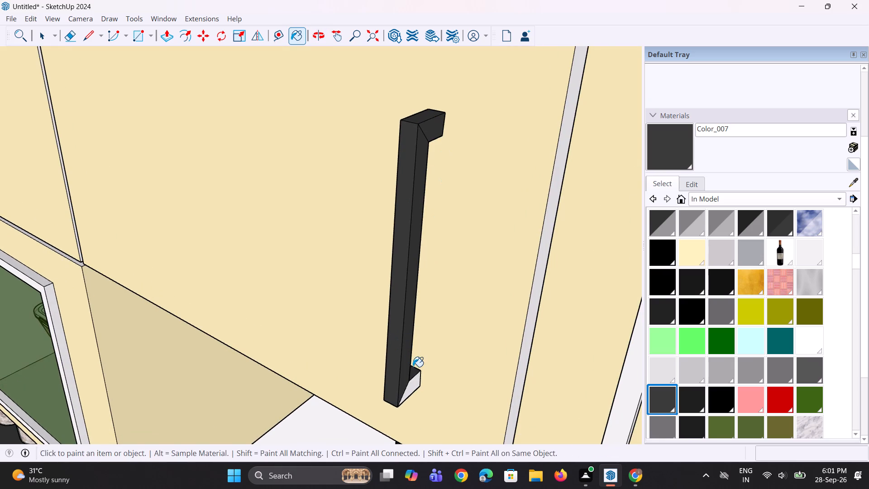
scroll(413, 367, "up", 1)
left_click(412, 387)
scroll(259, 390, "down", 5)
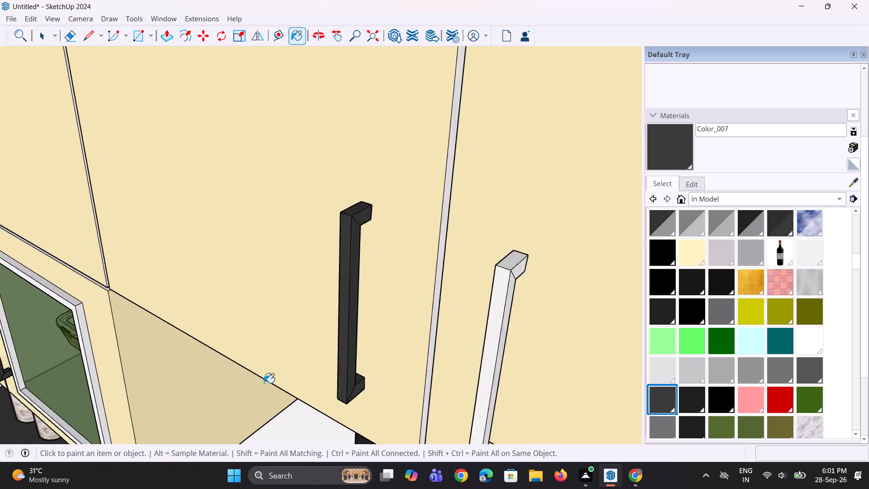
Paint the right-hand over-hood handle's front, top, outer bar side and both outer return faces with Color_007.
middle_click_drag(277, 373, 337, 355)
scroll(494, 341, "up", 4)
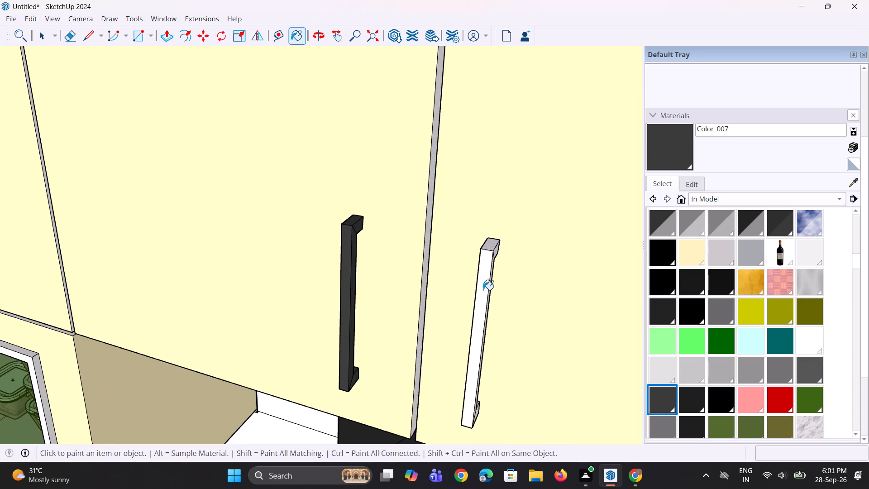
left_click(483, 290)
left_click(491, 242)
middle_click_drag(503, 260, 409, 235)
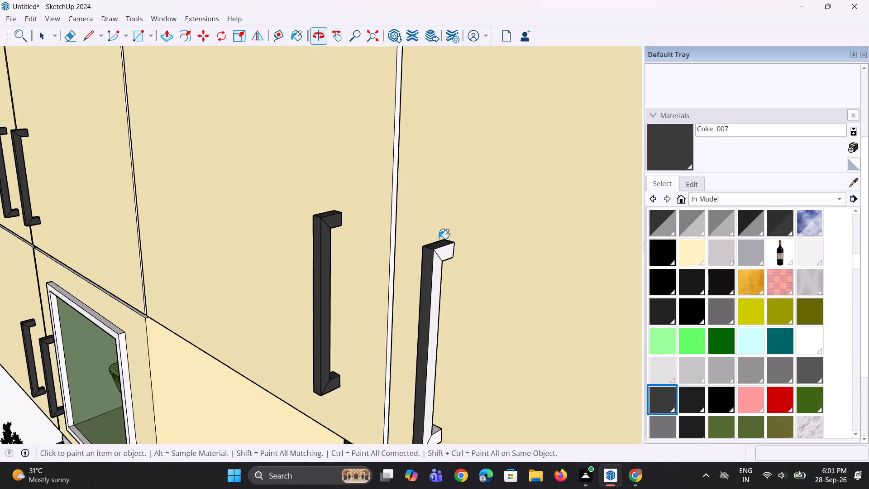
left_click(446, 253)
left_click(434, 275)
scroll(441, 334, "down", 2)
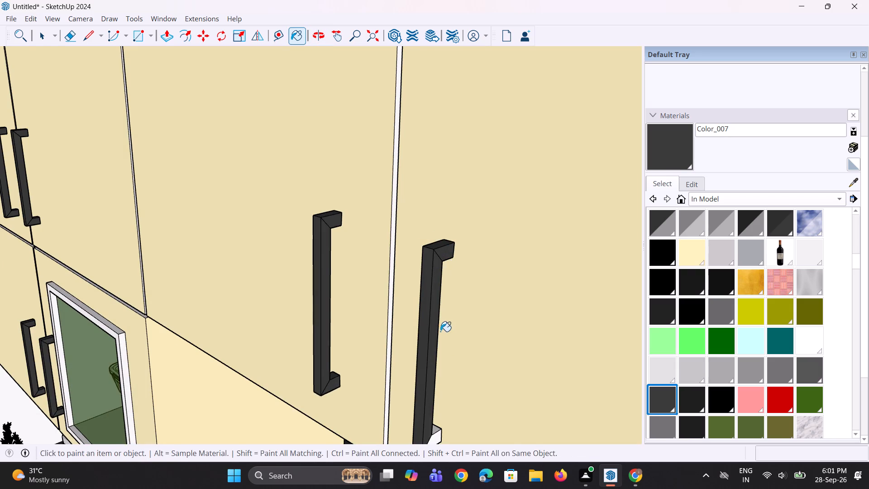
scroll(440, 331, "down", 2)
scroll(425, 430, "up", 3)
scroll(448, 391, "up", 4)
left_click(441, 386)
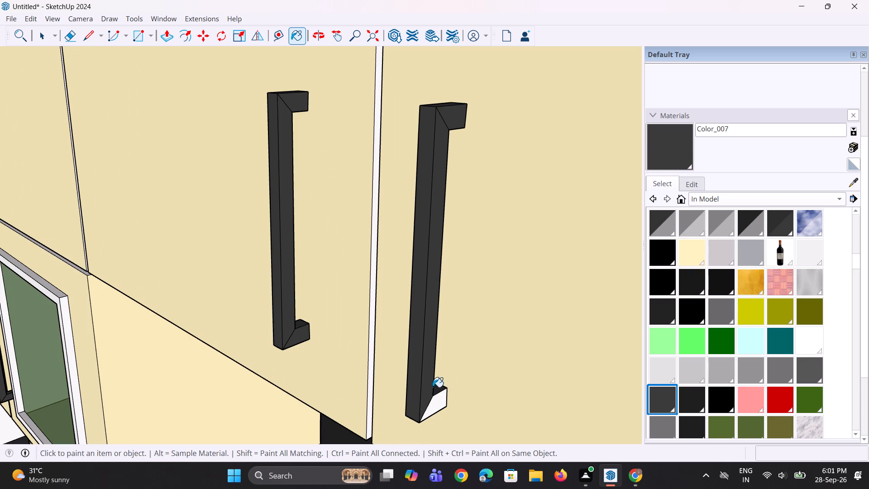
left_click(438, 407)
Paint the right-hand over-hood handle's side facing the neighbouring handle, covering the bar and both returns, with Color_007.
middle_click_drag(378, 388, 577, 417)
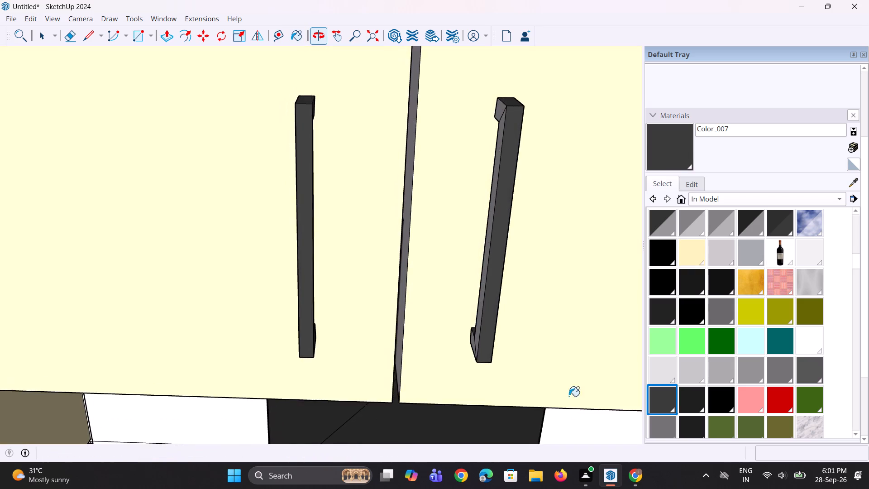
scroll(478, 331, "up", 2)
middle_click_drag(480, 340, 516, 340)
scroll(468, 308, "up", 3)
left_click(480, 312)
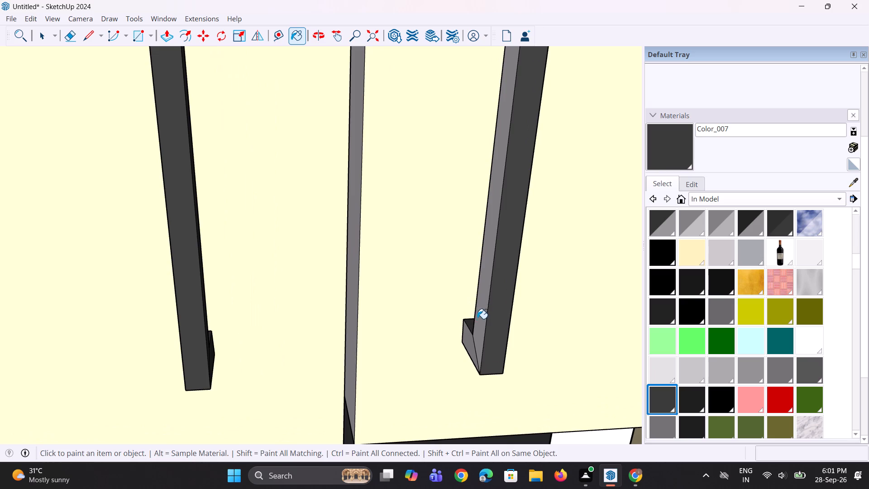
left_click(469, 342)
scroll(466, 380, "down", 4)
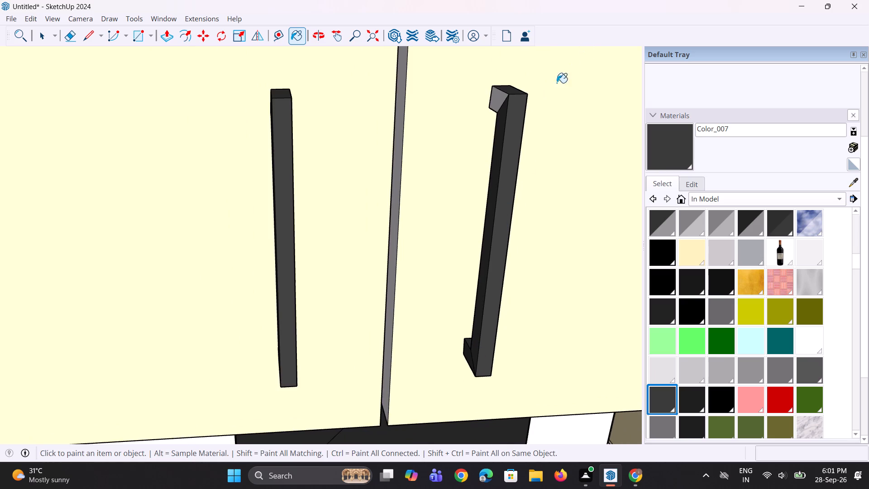
scroll(517, 91, "up", 5)
left_click(498, 94)
scroll(446, 200, "down", 4)
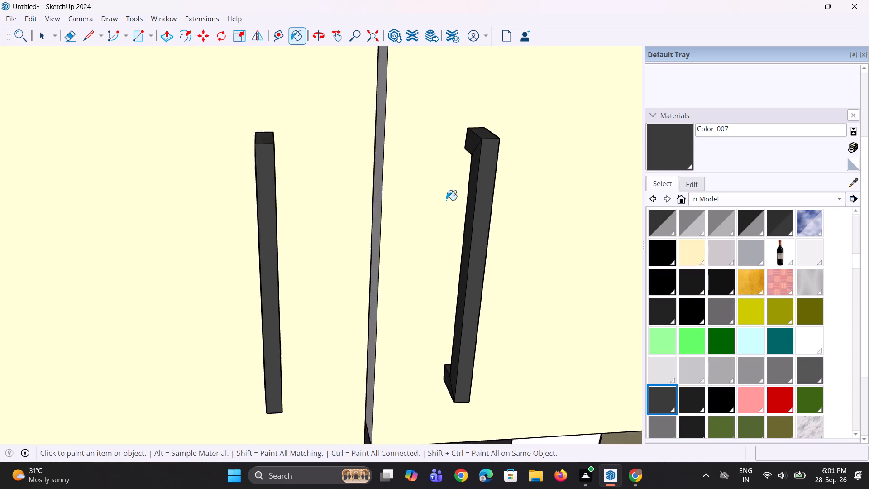
Paint the front, top, hood-facing bar side and both returns of the window-end upper wall cabinet's handle with Color_007.
scroll(446, 200, "down", 20)
scroll(446, 200, "down", 3)
scroll(563, 208, "up", 2)
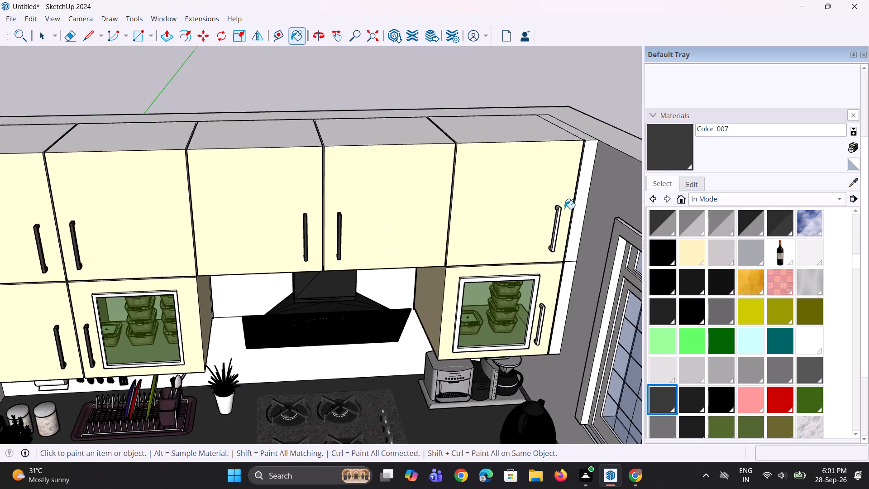
scroll(564, 209, "up", 15)
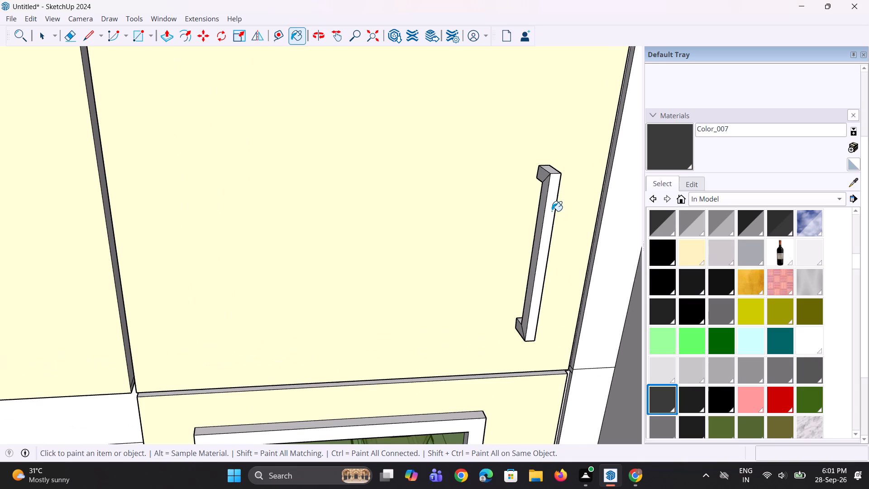
left_click(552, 211)
left_click(545, 201)
left_click(545, 173)
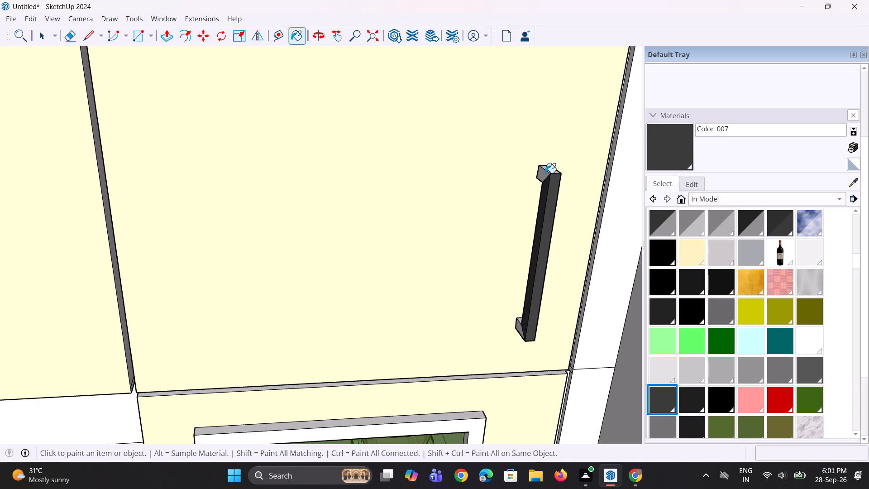
left_click(549, 168)
scroll(533, 339, "up", 2)
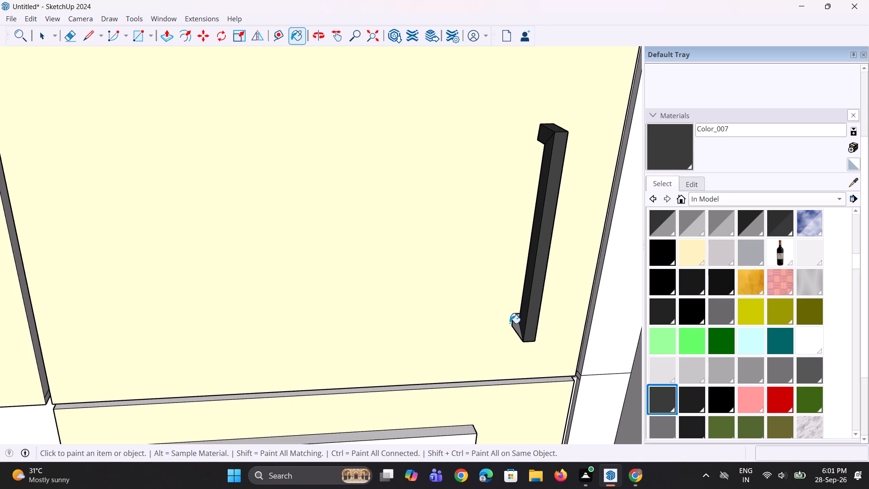
left_click(516, 326)
scroll(514, 319, "up", 8)
left_click(517, 319)
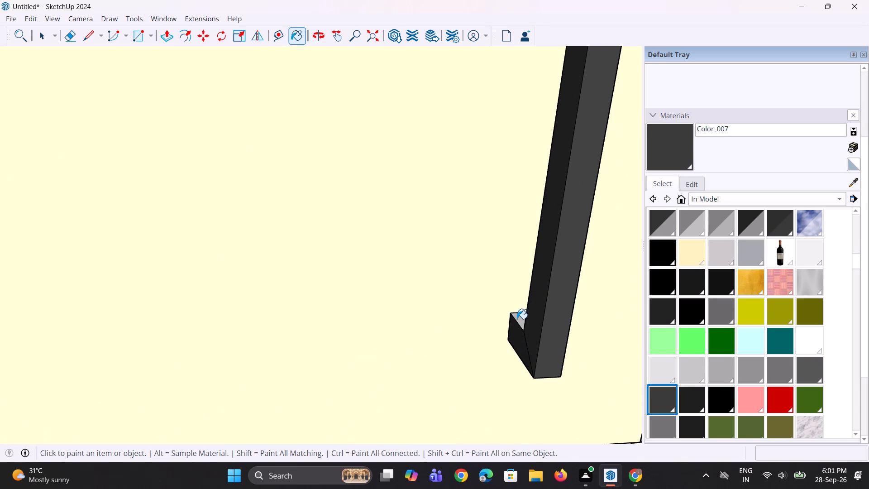
Paint the window-facing side of the bar on the window-end upper wall cabinet's handle with Color_007.
scroll(509, 319, "down", 5)
middle_click_drag(557, 279, 420, 260)
scroll(512, 260, "up", 1)
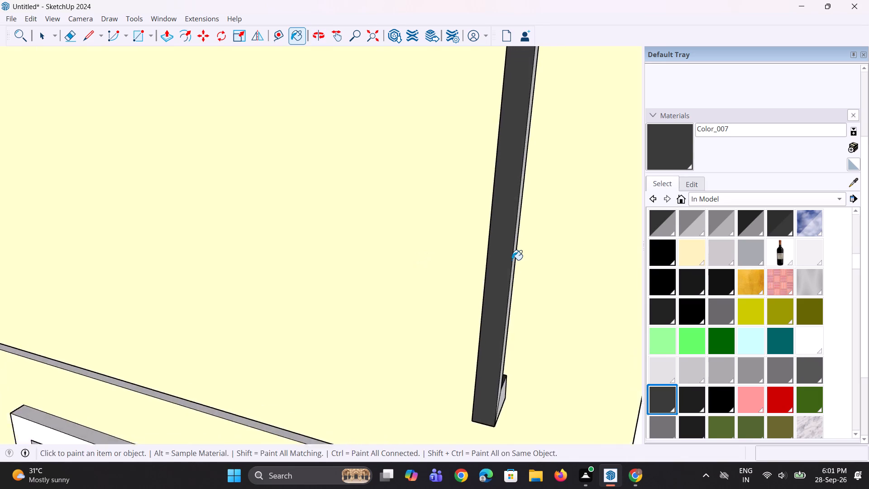
scroll(512, 260, "up", 2)
middle_click_drag(511, 259, 420, 243)
left_click(482, 245)
Paint the window-facing sides of the upper and lower returns on the window-end upper cabinet's handle with Color_007.
scroll(465, 203, "down", 5)
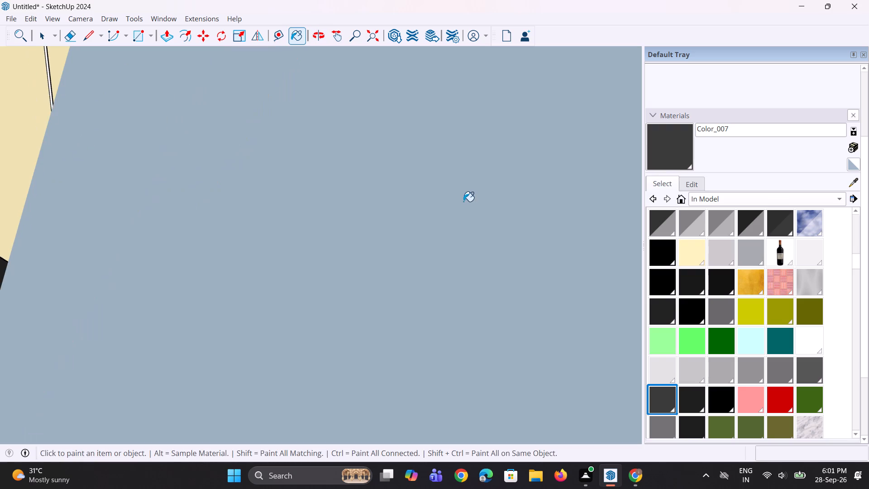
scroll(463, 203, "down", 4)
left_click(374, 43)
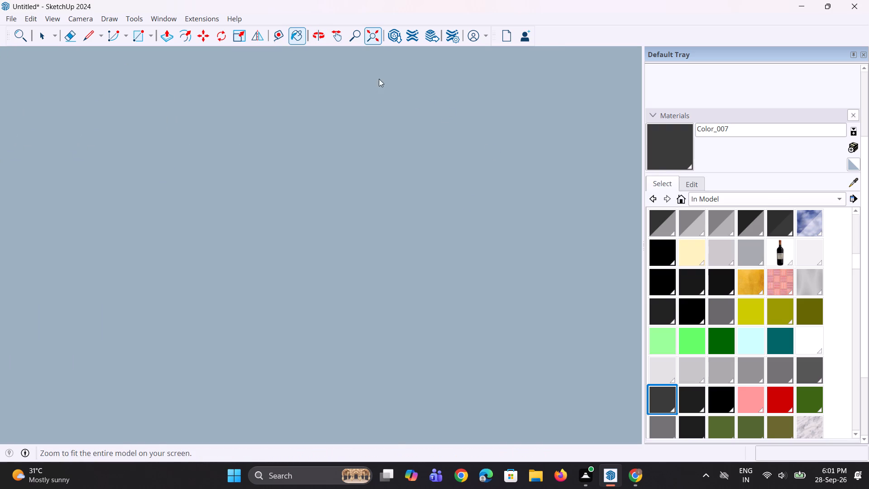
middle_click_drag(134, 249, 550, 244)
scroll(349, 249, "up", 13)
middle_click_drag(312, 211, 231, 245)
scroll(323, 210, "up", 2)
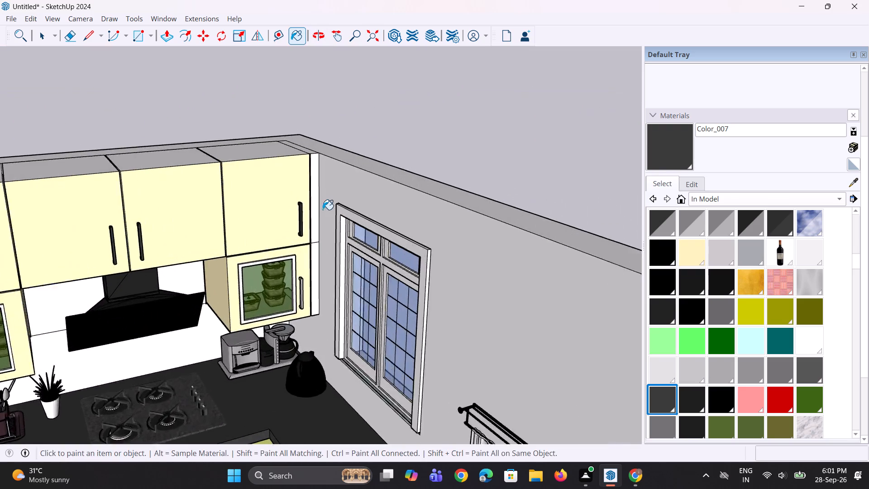
scroll(323, 210, "up", 6)
middle_click_drag(263, 208, 169, 231)
scroll(291, 206, "up", 8)
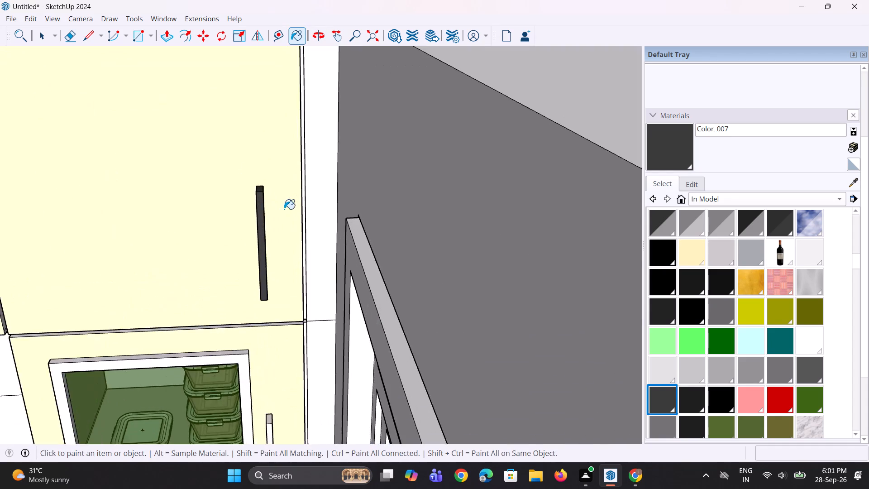
scroll(284, 209, "up", 6)
middle_click_drag(269, 198, 240, 205)
scroll(234, 149, "up", 2)
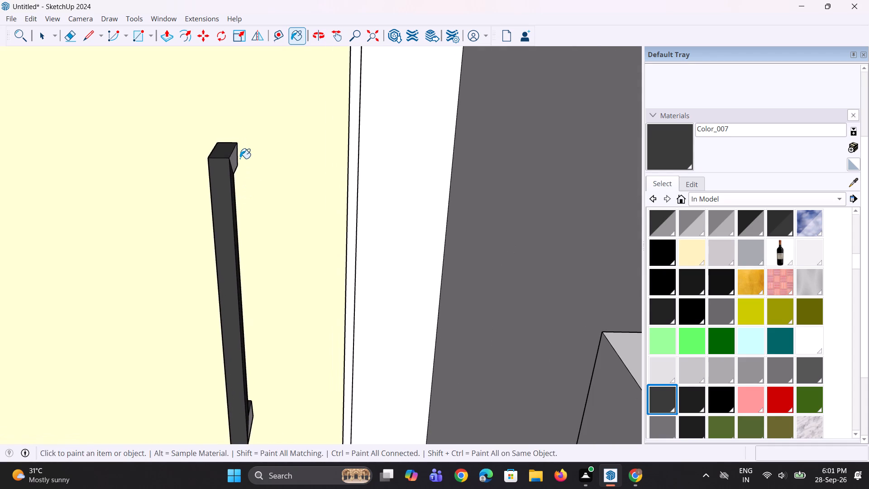
left_click(237, 159)
scroll(248, 425, "up", 2)
left_click(252, 415)
scroll(256, 348, "down", 9)
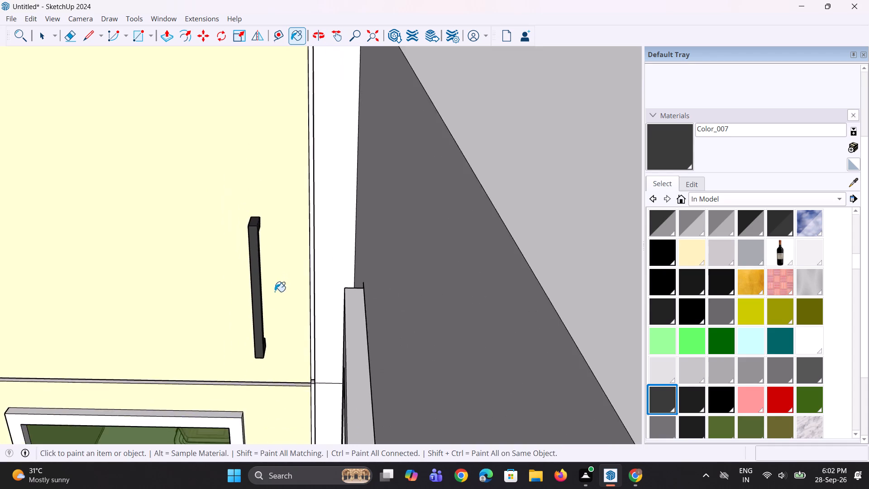
Paint the front, top, glass-facing bar side and both returns of the window-end glass door's handle with Color_007.
scroll(275, 292, "down", 2)
middle_click_drag(294, 282, 312, 269)
scroll(312, 269, "down", 5)
scroll(302, 427, "up", 1)
scroll(300, 369, "down", 4)
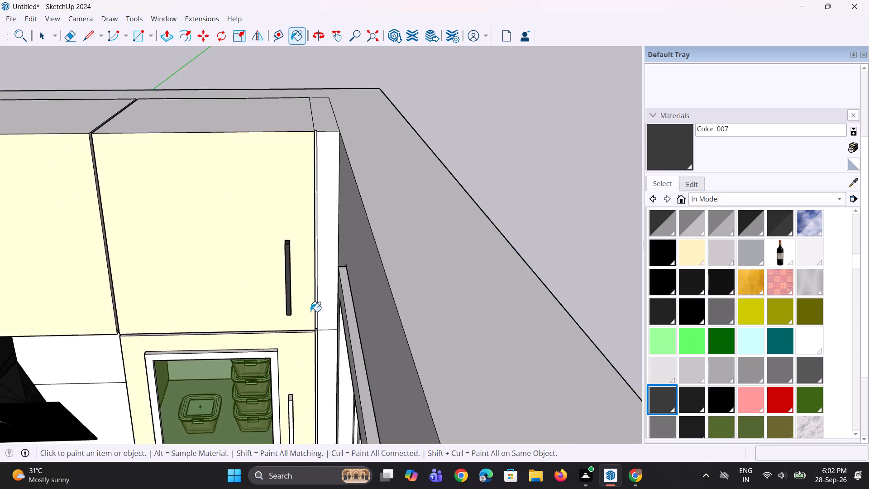
scroll(310, 312, "down", 3)
scroll(285, 412, "up", 11)
middle_click_drag(282, 369, 346, 366)
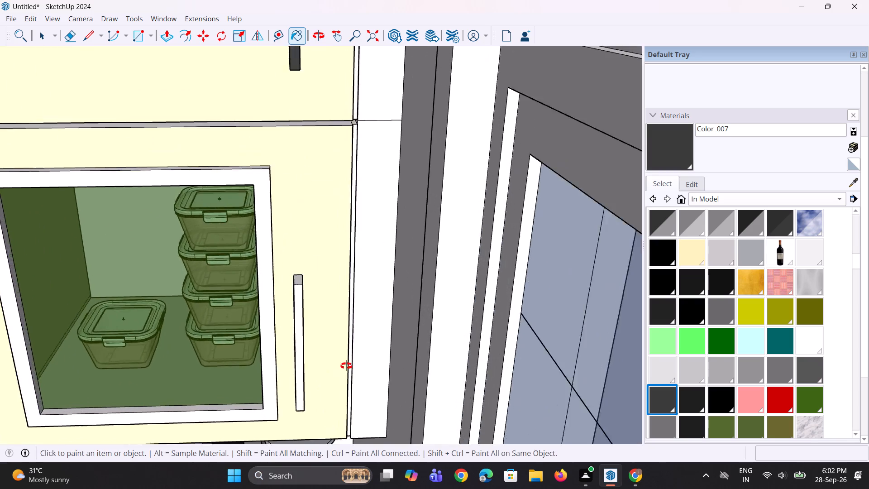
middle_click_drag(346, 366, 355, 361)
scroll(344, 378, "up", 5)
left_click(338, 355)
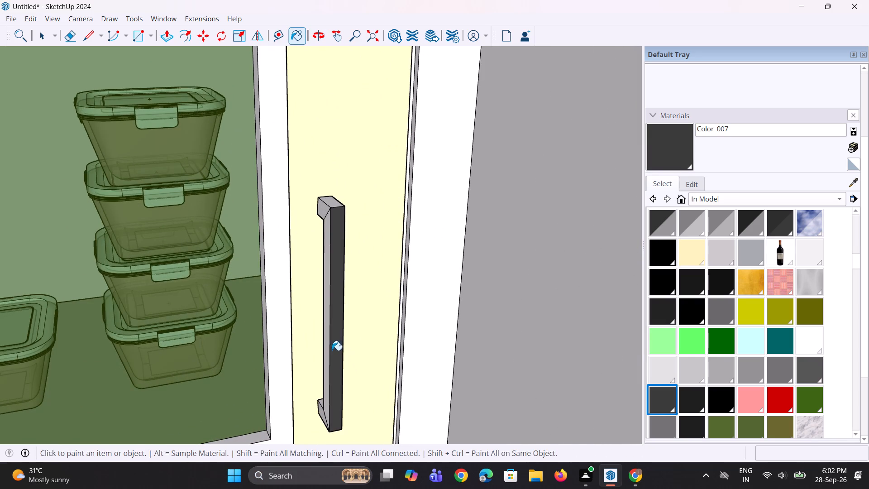
left_click(327, 341)
scroll(320, 416, "up", 3)
left_click(323, 412)
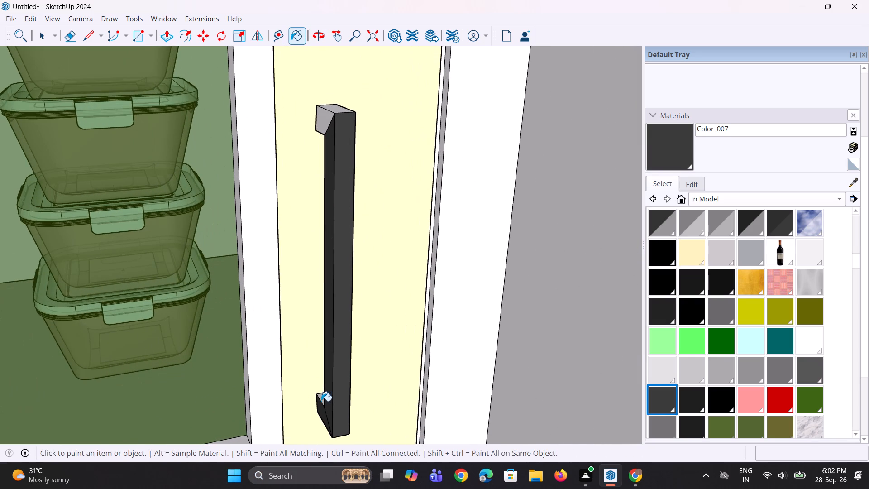
left_click(322, 397)
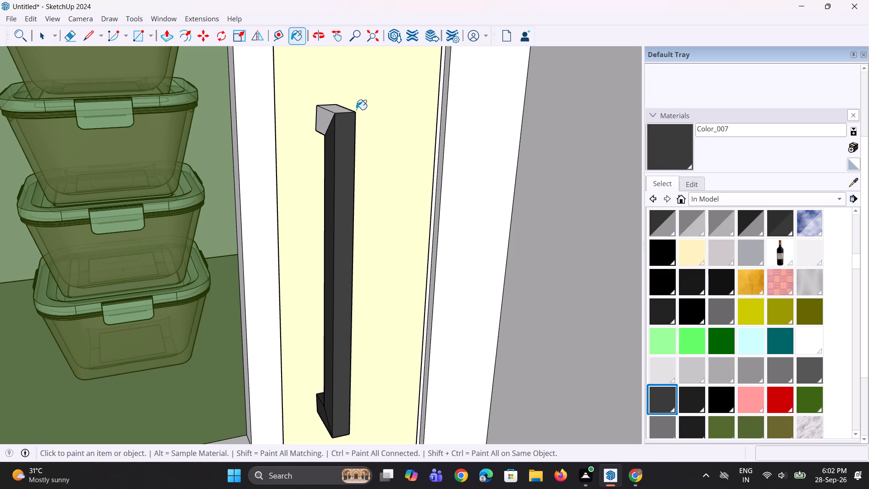
left_click(347, 111)
left_click(322, 120)
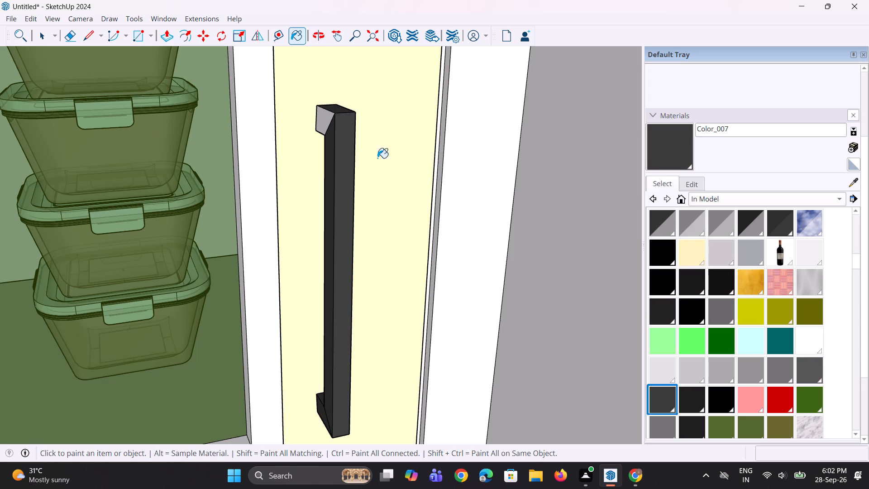
Paint the window-facing side of the window-end glass door's handle, covering the bar and both returns, with Color_007.
middle_click_drag(401, 196, 281, 249)
scroll(369, 205, "up", 4)
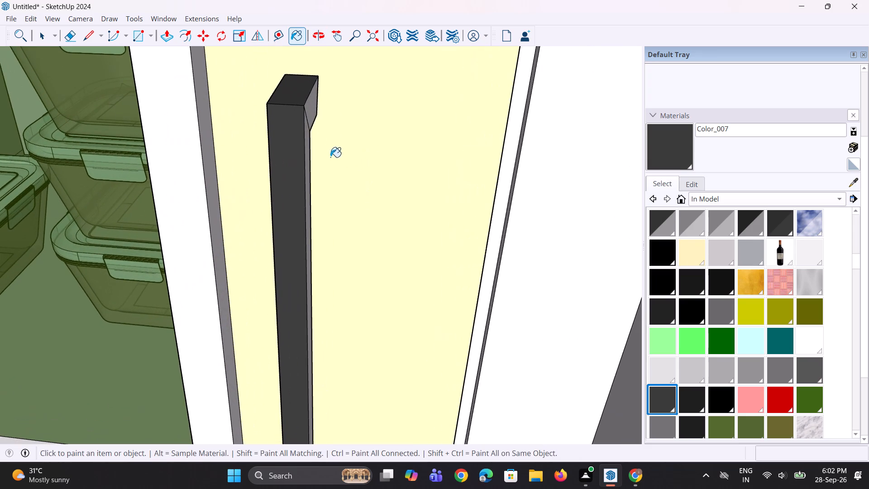
left_click(309, 148)
left_click(311, 111)
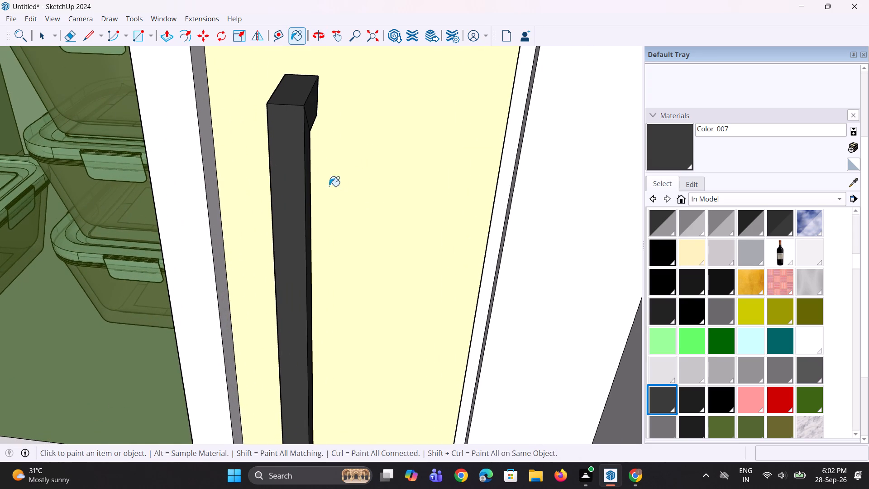
scroll(310, 161, "down", 3)
scroll(324, 416, "up", 6)
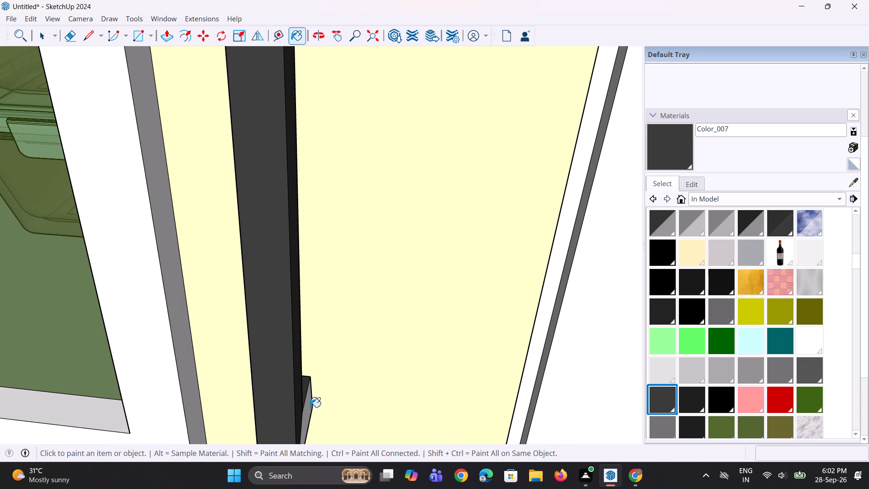
left_click(310, 407)
Review the wall cabinet handles and the overall kitchen coloring.
scroll(334, 355, "down", 10)
middle_click_drag(287, 340, 326, 321)
scroll(355, 315, "down", 4)
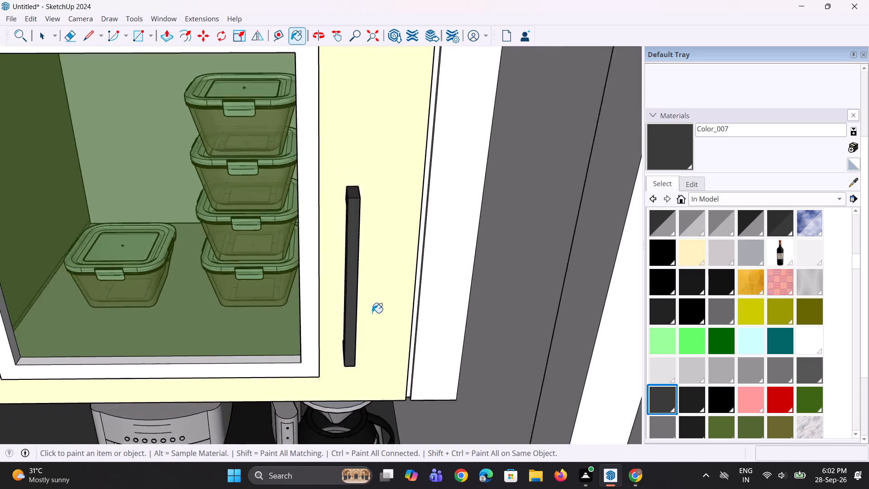
scroll(372, 313, "down", 12)
middle_click_drag(355, 338, 397, 271)
scroll(397, 280, "down", 11)
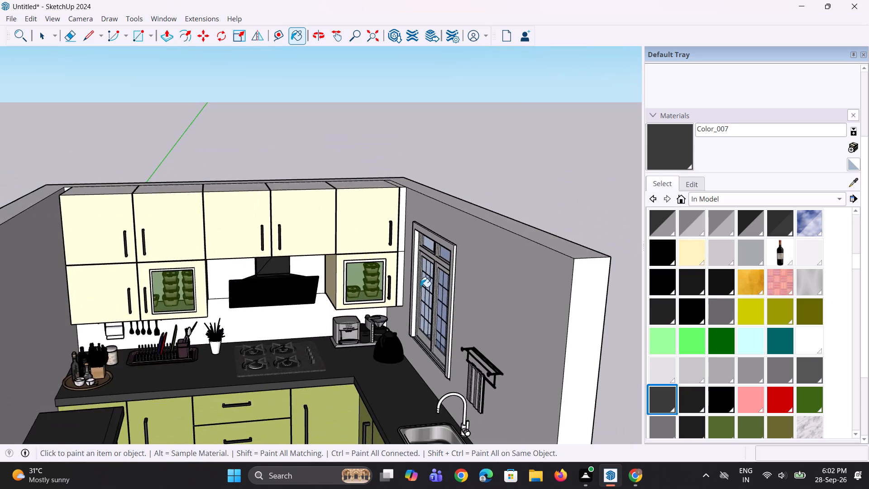
middle_click(416, 297)
scroll(417, 297, "down", 7)
middle_click_drag(417, 294, 341, 300)
scroll(250, 369, "up", 3)
Open the model import and look through the thumbnails in the Downloads folder for a fridge model.
left_click(8, 20)
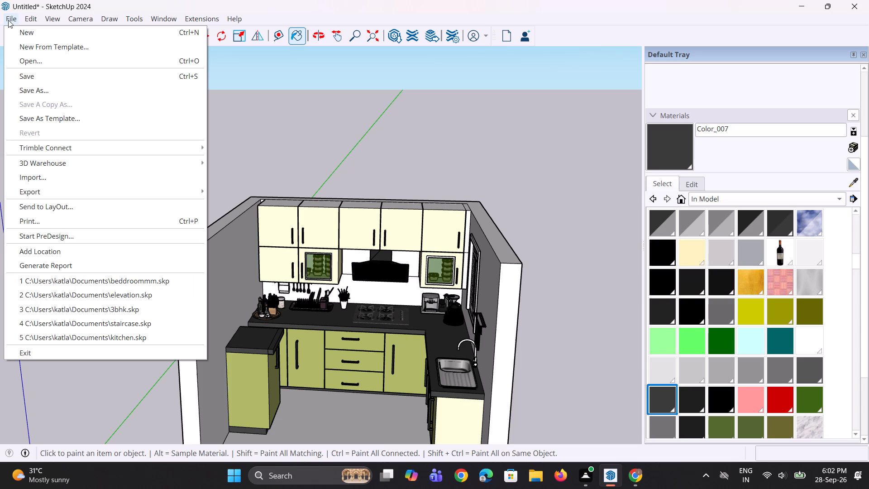
left_click(86, 177)
scroll(271, 180, "down", 1)
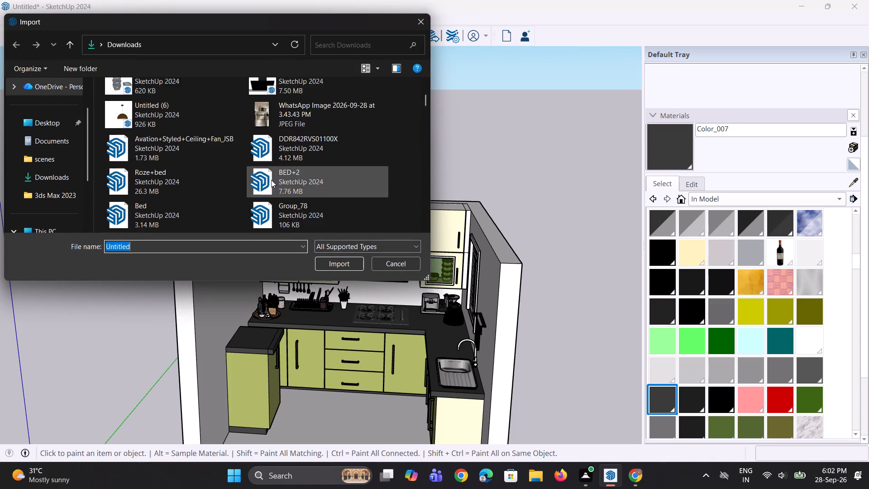
scroll(271, 180, "down", 3)
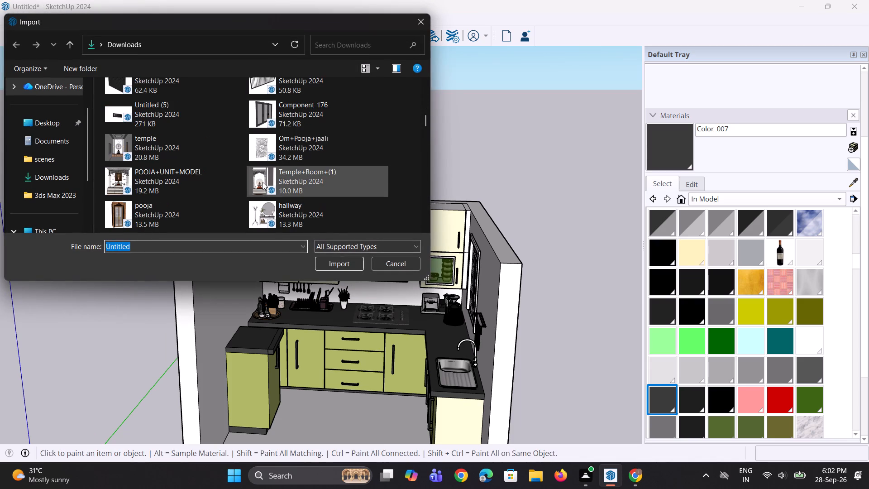
scroll(263, 182, "down", 1)
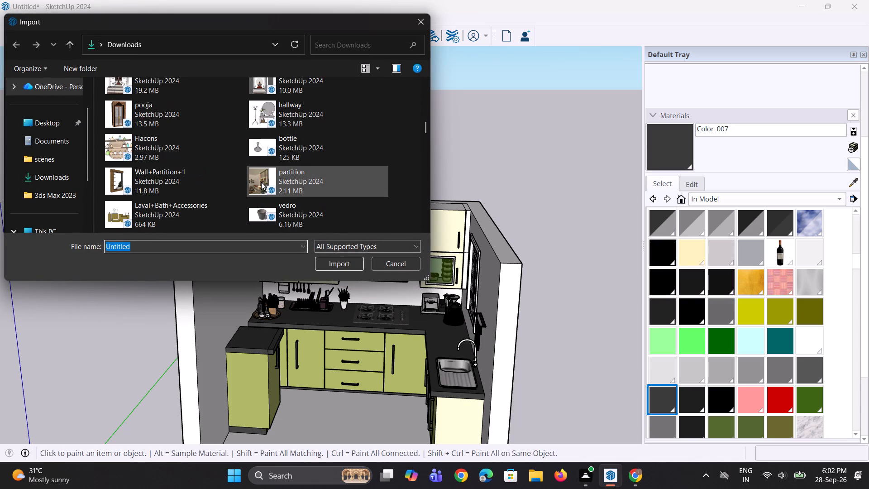
scroll(244, 182, "down", 1)
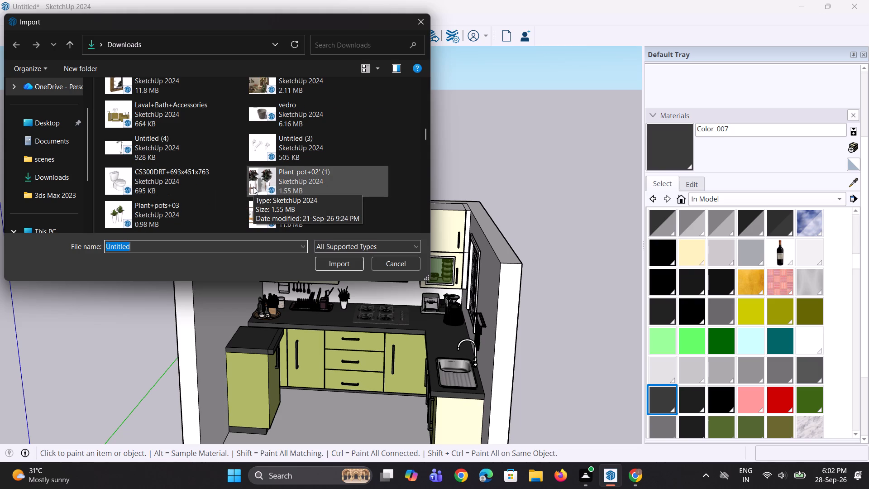
scroll(253, 187, "down", 1)
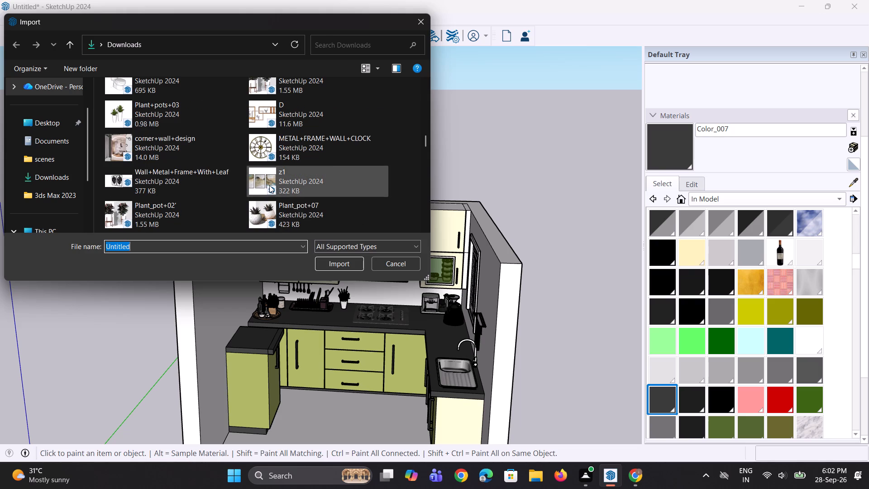
scroll(269, 185, "down", 2)
scroll(211, 186, "up", 1)
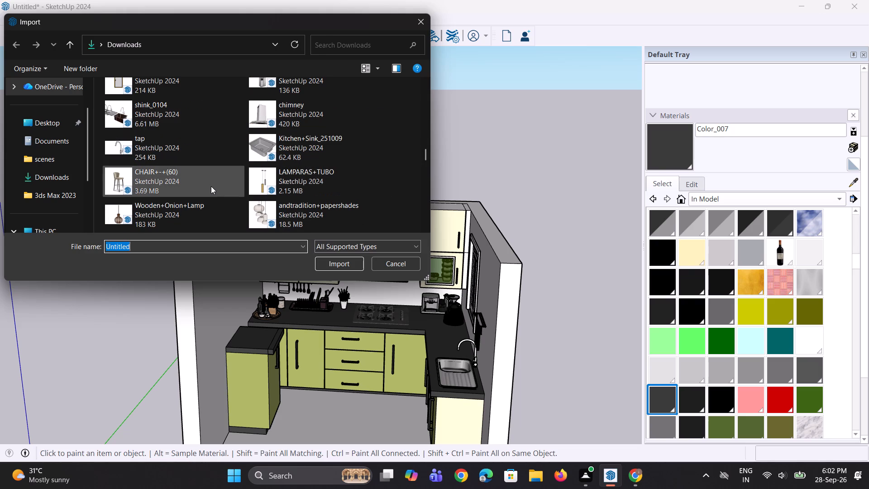
scroll(222, 184, "down", 2)
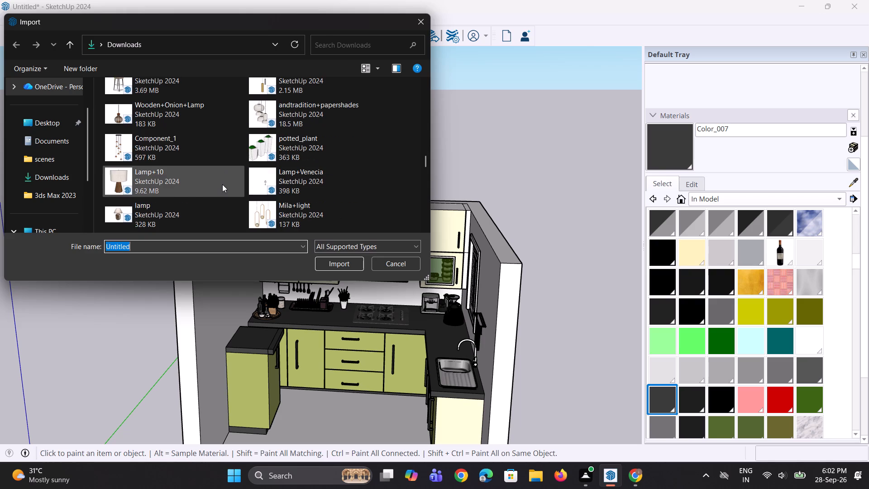
scroll(222, 184, "down", 1)
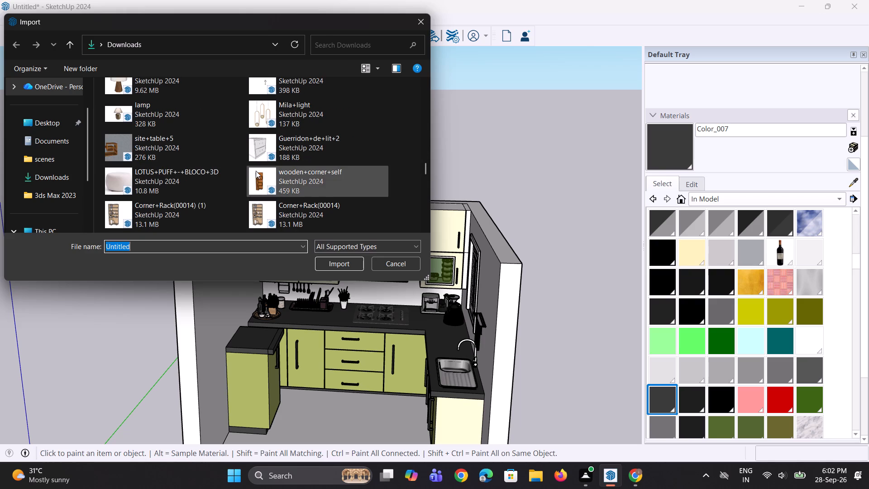
scroll(256, 192, "down", 1)
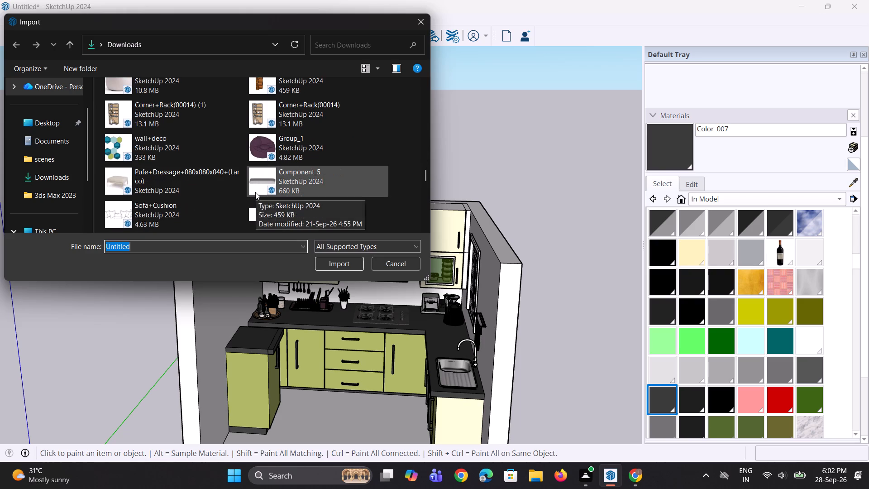
scroll(254, 188, "down", 2)
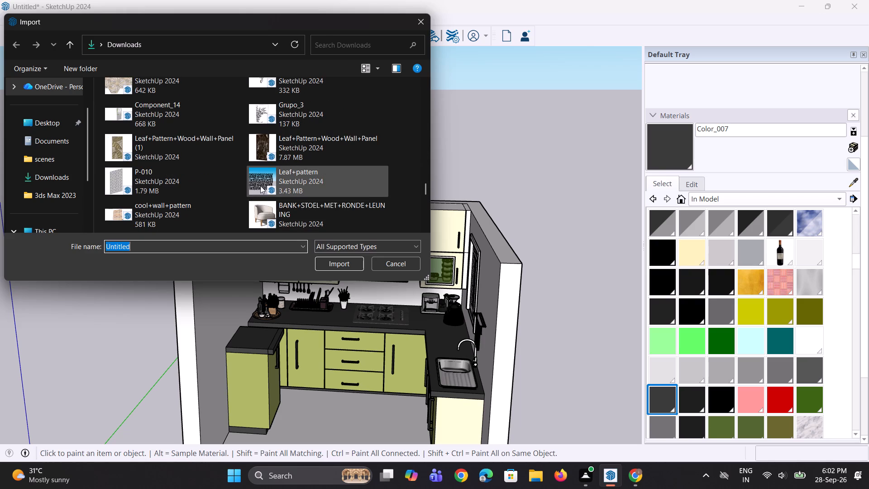
scroll(257, 188, "up", 3)
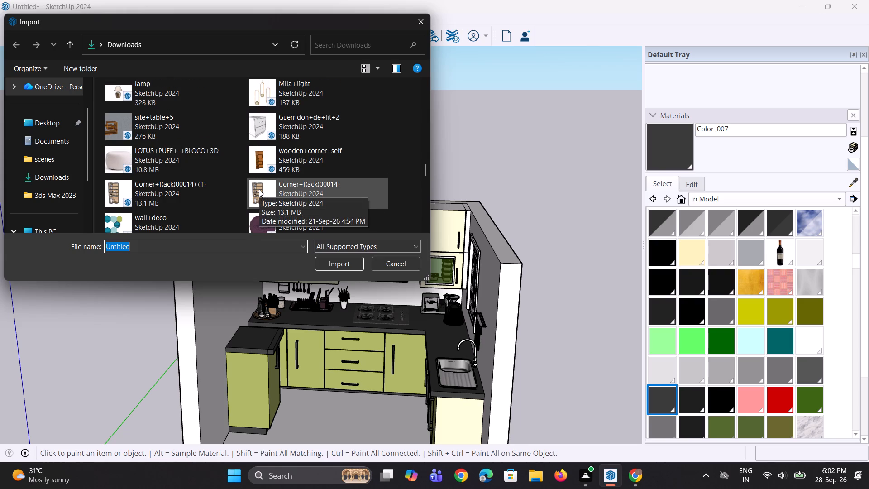
scroll(259, 189, "up", 2)
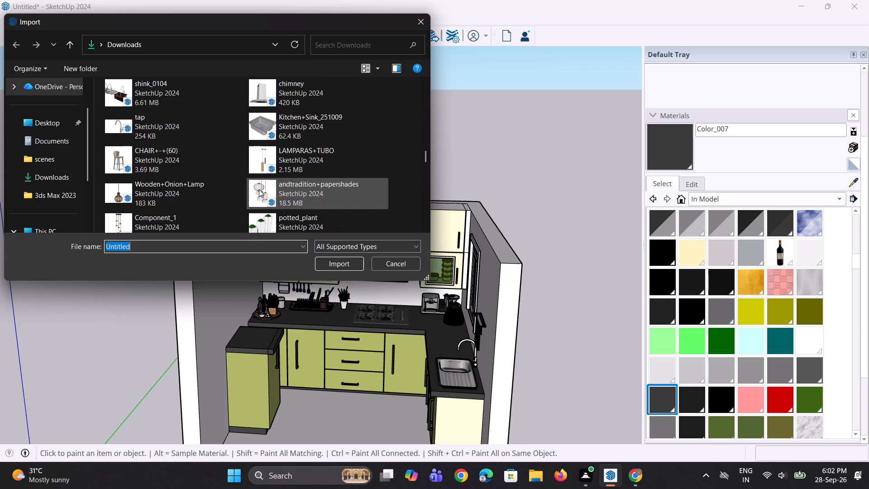
scroll(259, 189, "down", 1)
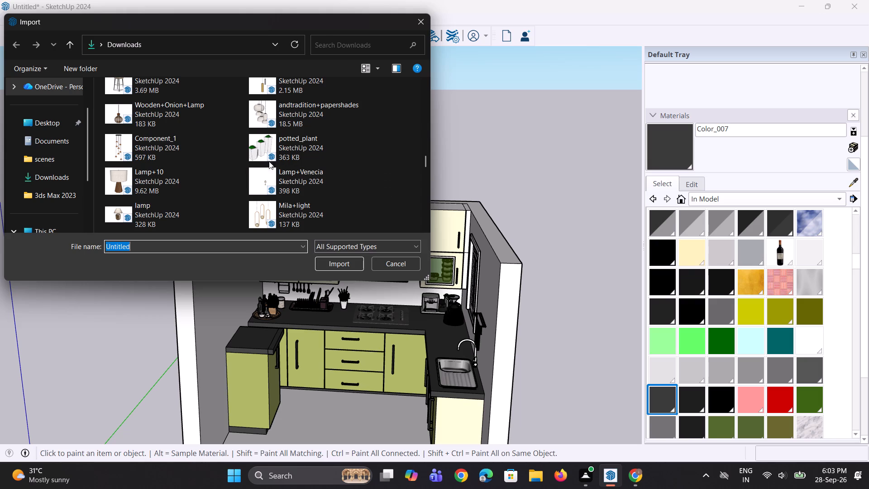
Search the Downloads folder for "fri" and clear the search.
left_click(328, 43)
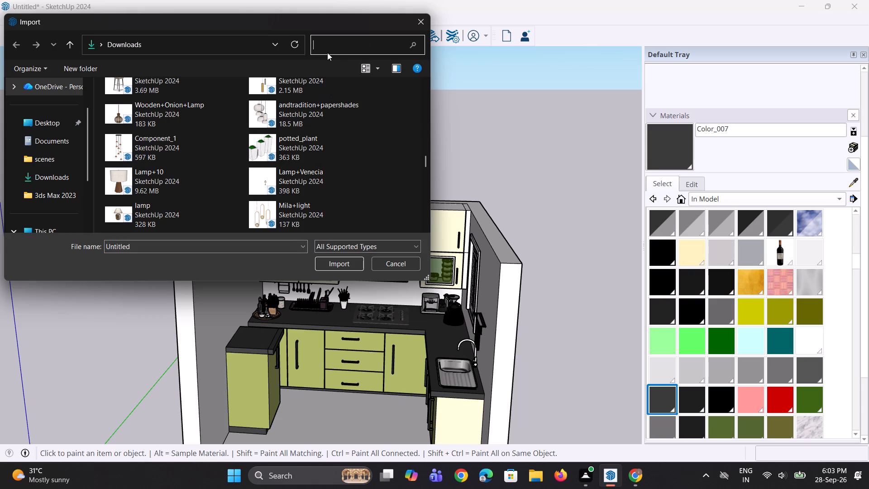
type("fri")
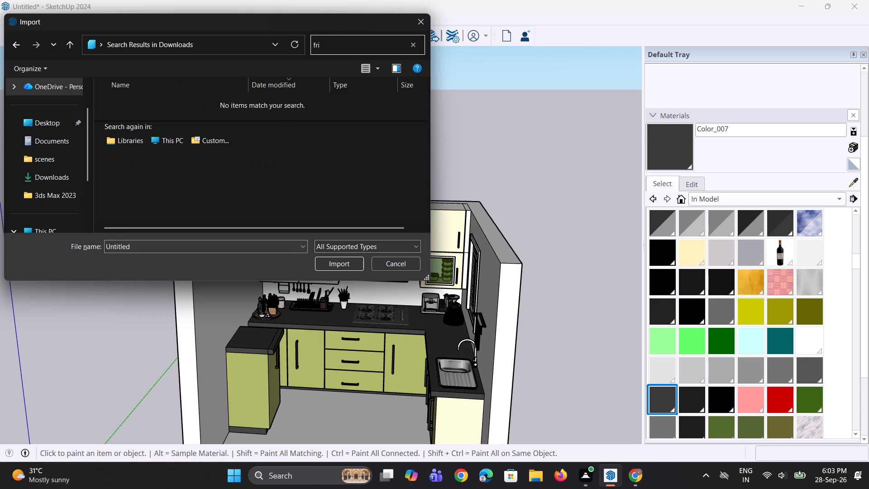
key("BackSpace")
key("BackSpace")
key("BackSpace")
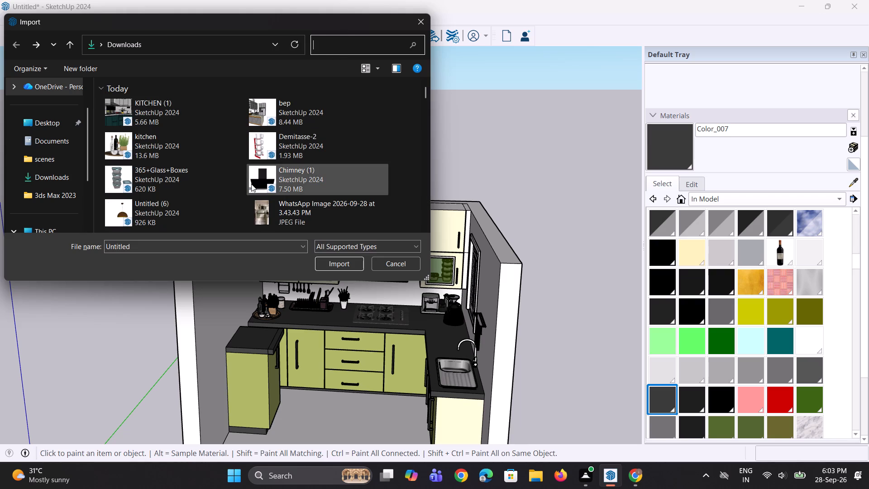
Look through the whole Downloads folder again for a suitable fridge model and close the import without importing anything.
scroll(244, 184, "down", 4)
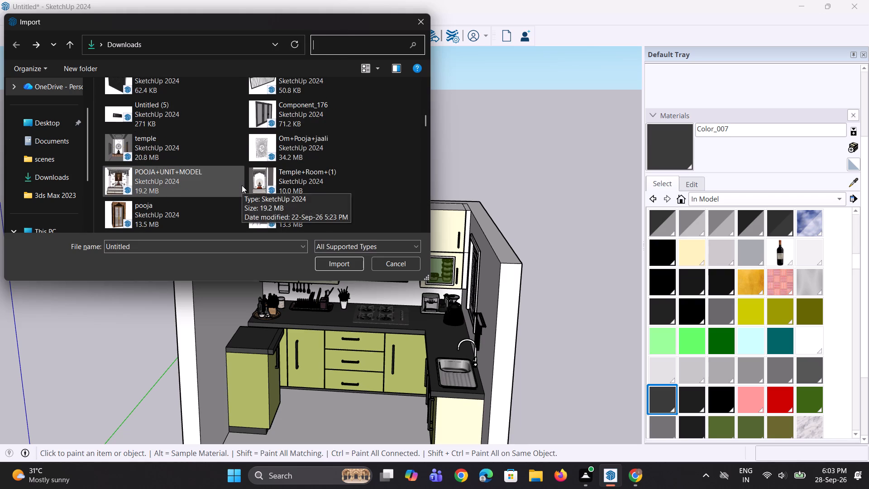
scroll(242, 185, "down", 2)
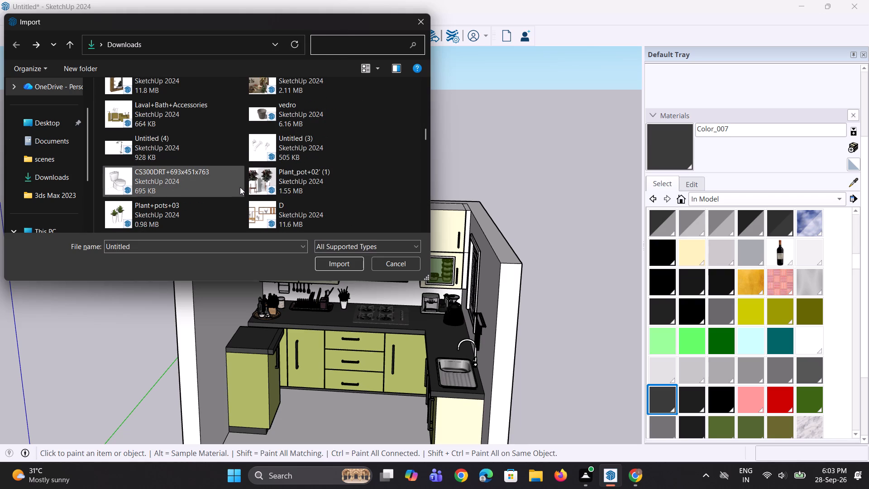
scroll(239, 187, "down", 1)
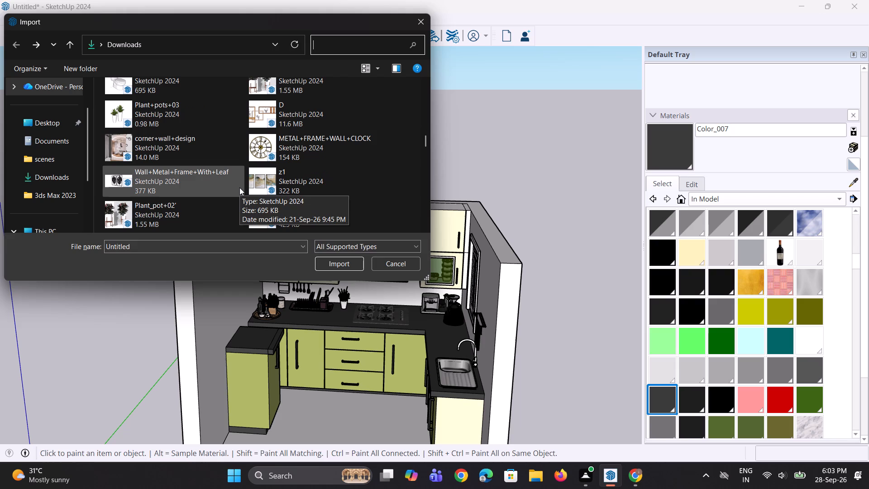
left_click_drag(239, 187, 278, 170)
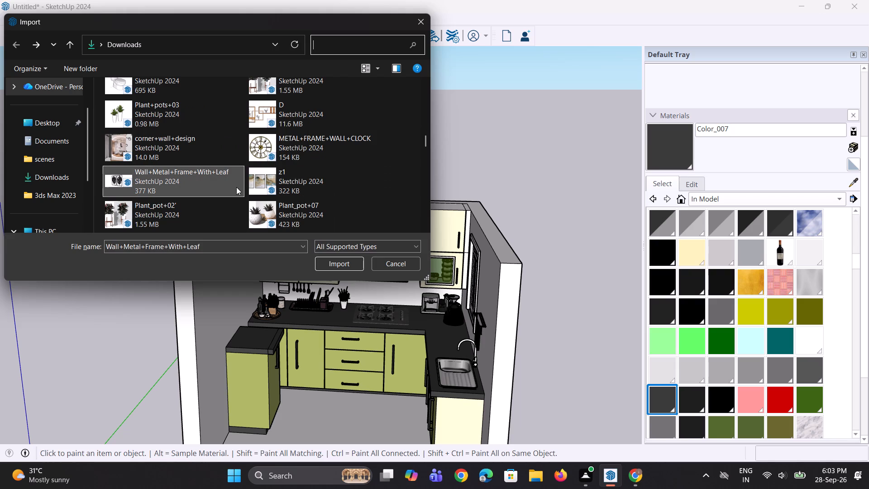
scroll(236, 187, "down", 1)
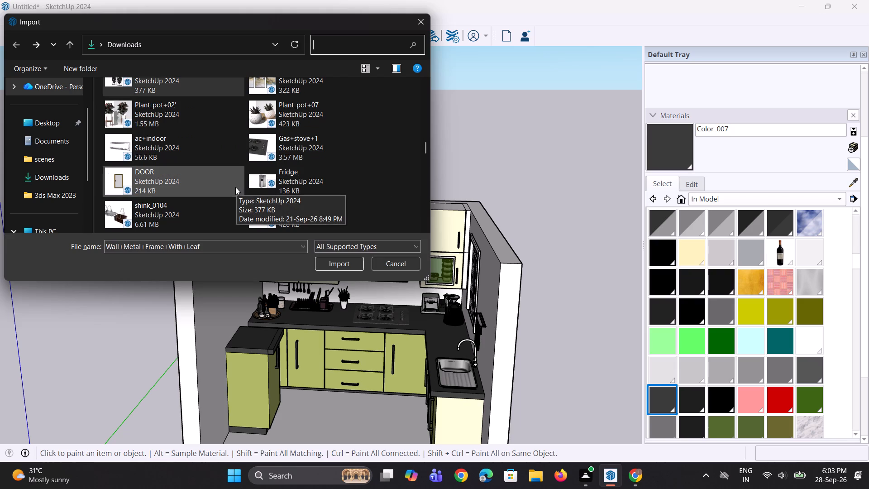
scroll(235, 187, "down", 1)
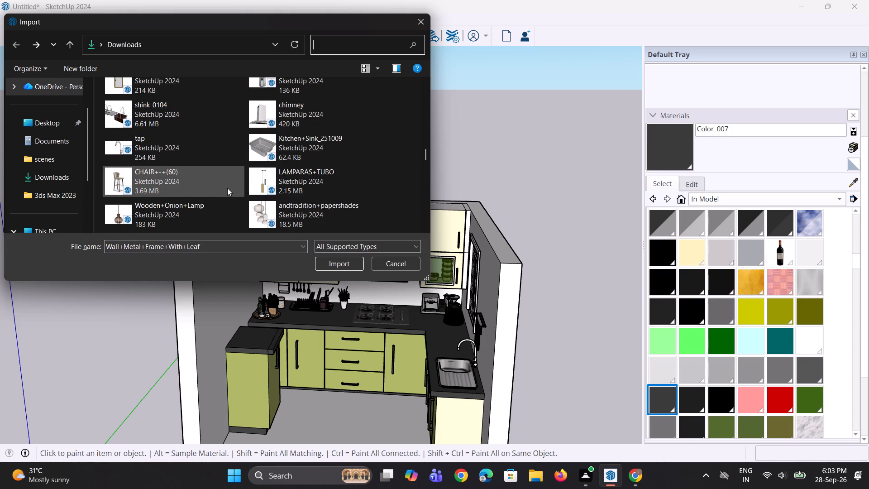
scroll(227, 187, "down", 1)
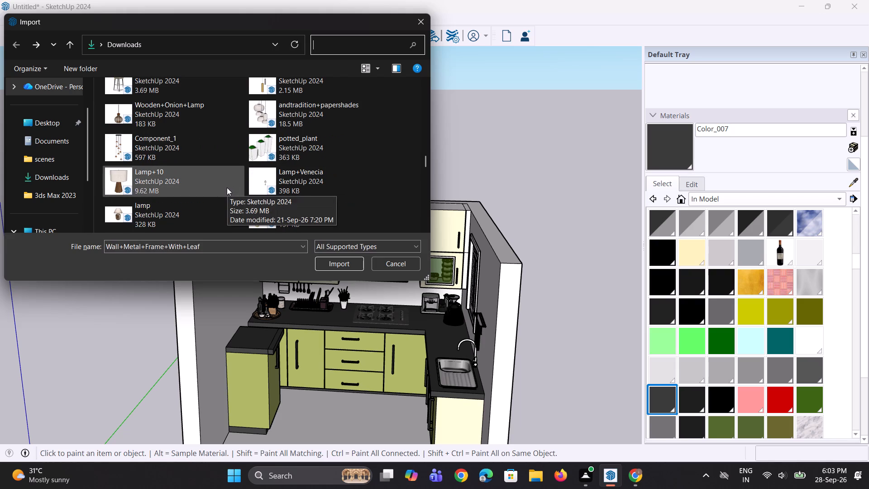
scroll(227, 187, "down", 1)
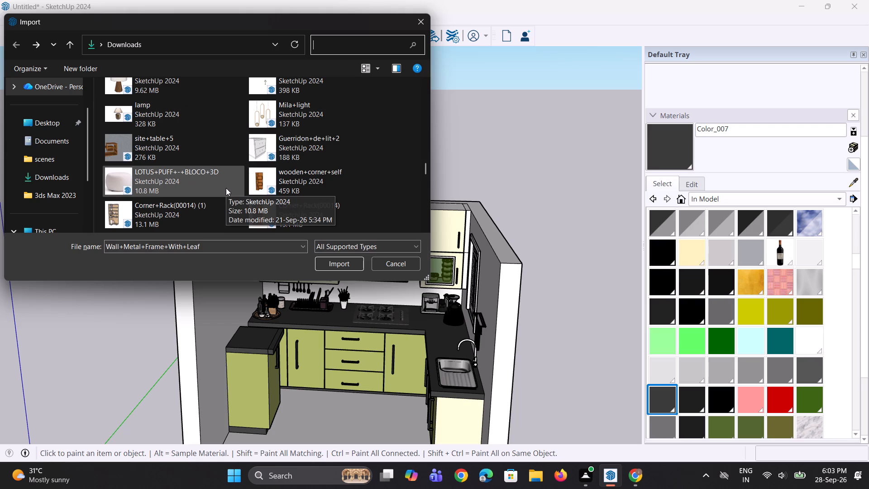
scroll(226, 188, "down", 1)
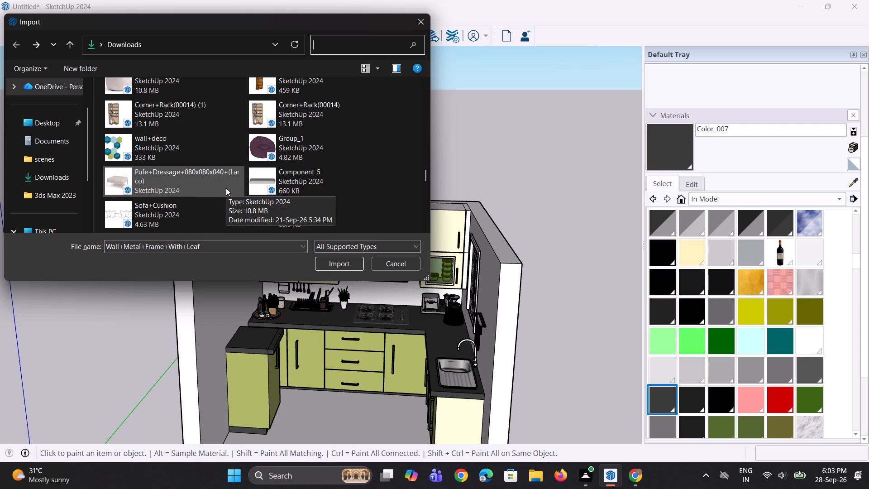
scroll(219, 184, "down", 1)
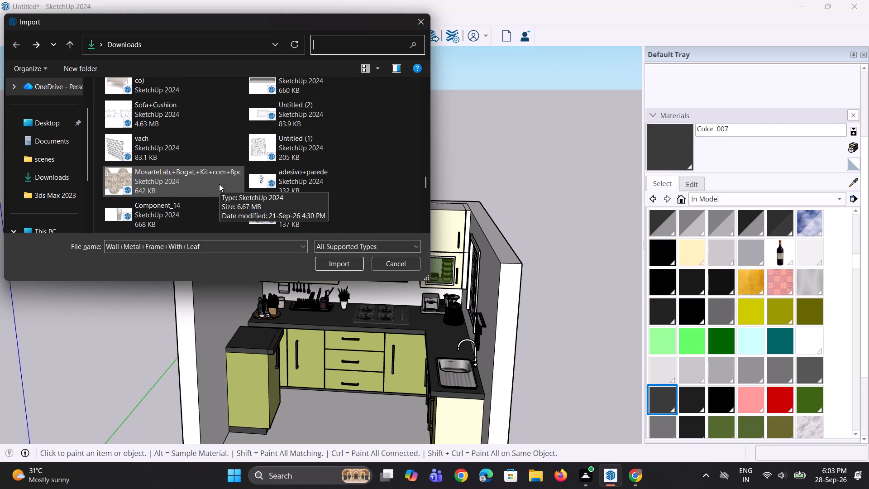
scroll(210, 181, "down", 2)
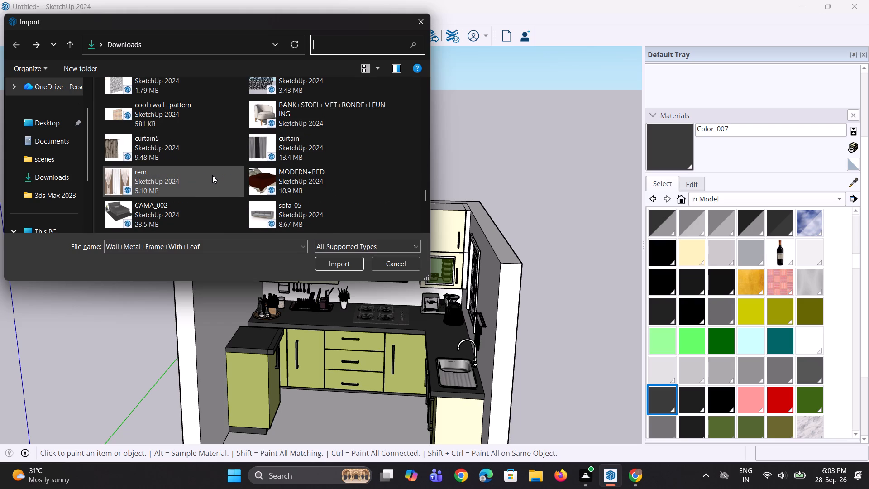
scroll(212, 175, "down", 2)
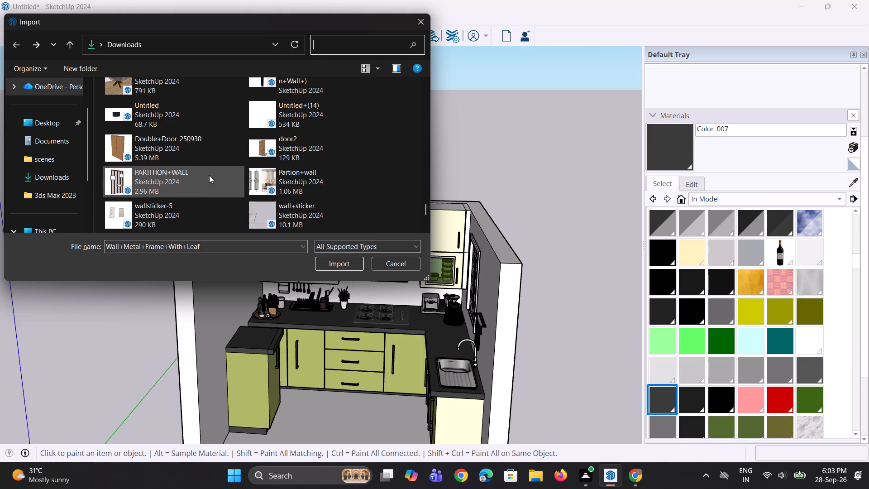
scroll(210, 174, "down", 2)
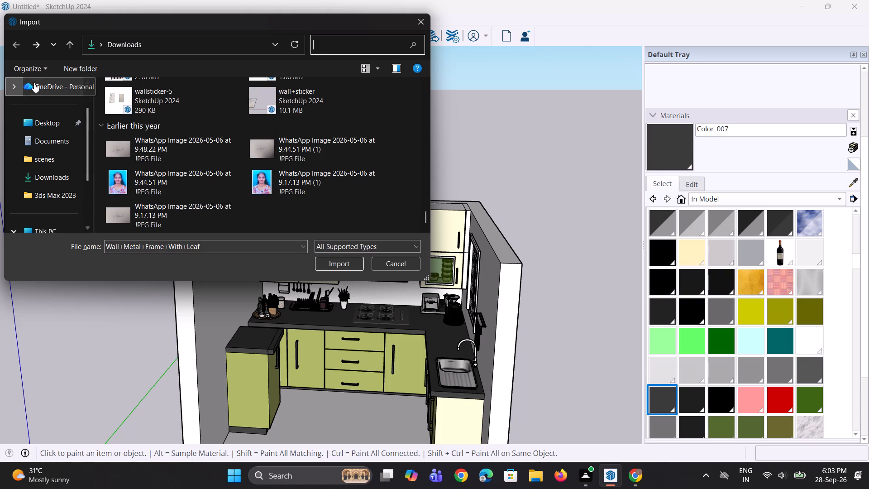
left_click(431, 21)
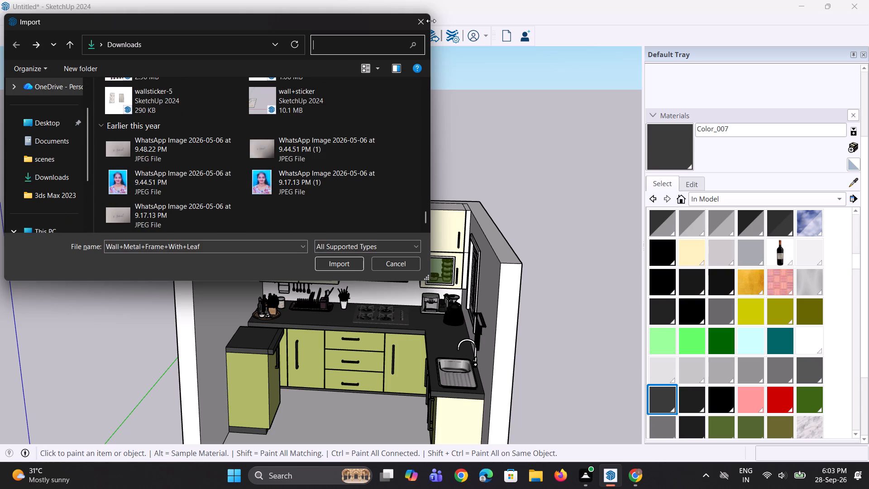
left_click(418, 23)
scroll(291, 285, "down", 3)
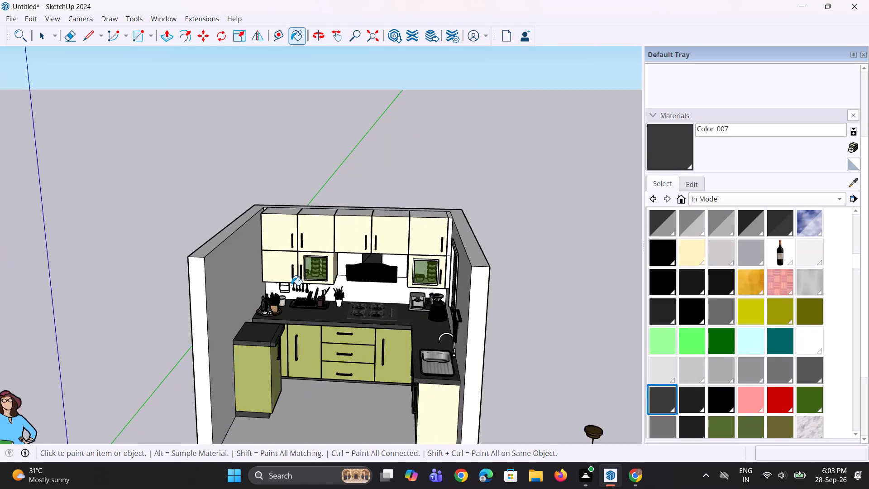
scroll(291, 285, "down", 1)
Switch to 3D Warehouse in Chrome and search the models for "fridge".
left_click(618, 477)
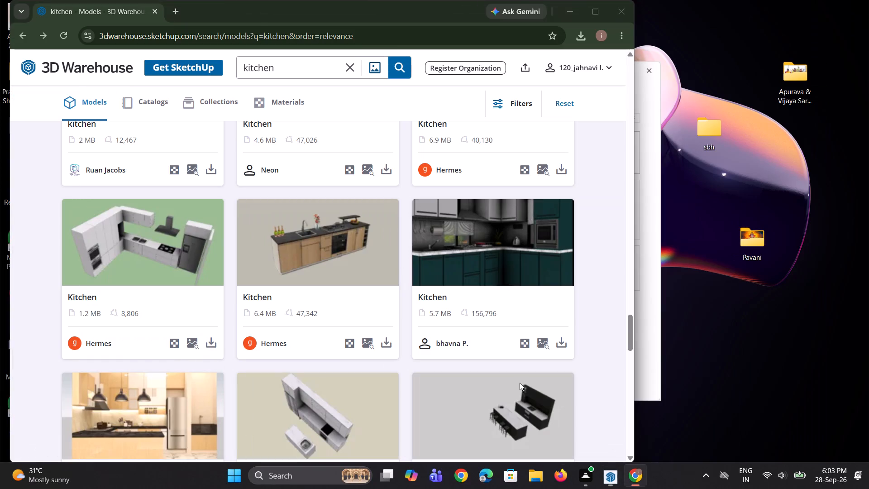
left_click_drag(291, 73, 146, 86)
type("fr")
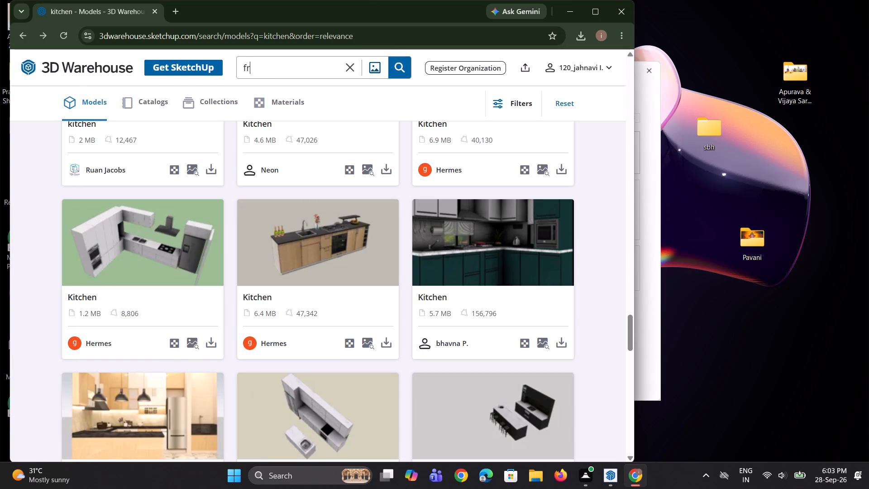
key("u")
key("BackSpace")
key("i")
type("dge")
key("Return")
Browse the fridge models and download the 145 KB two-door FRIDGE as a SketchUp file.
scroll(226, 225, "up", 3)
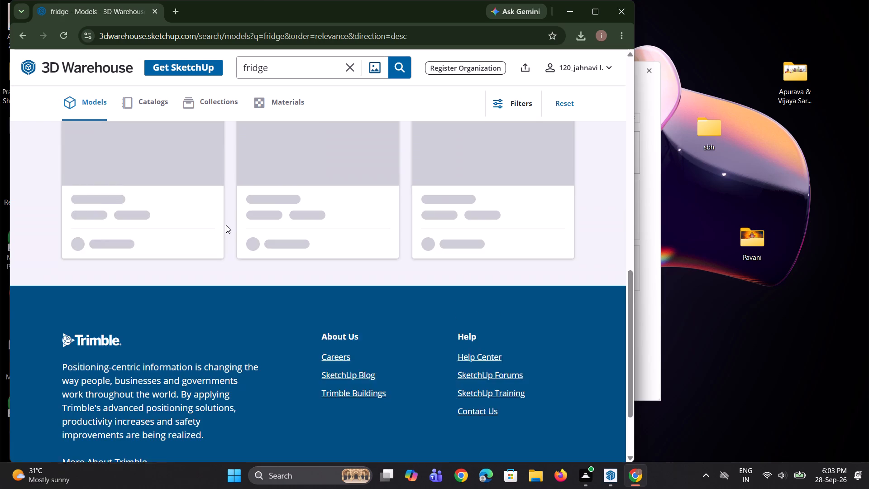
scroll(226, 225, "up", 2)
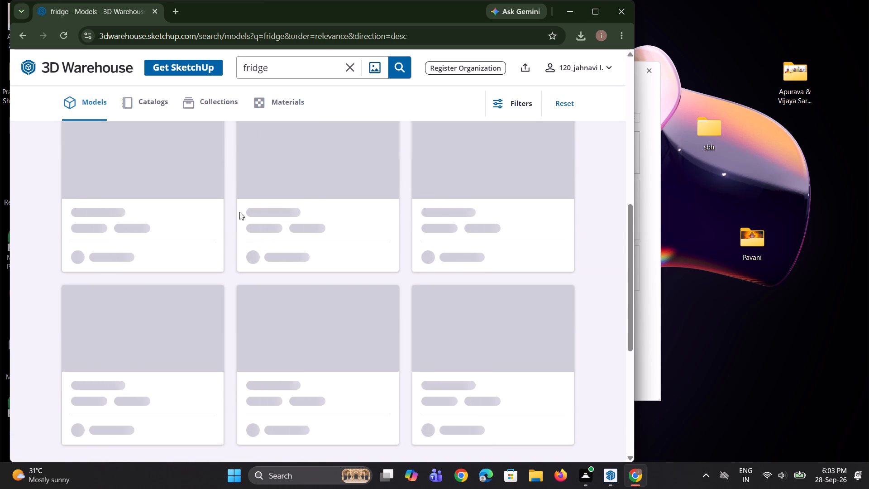
scroll(272, 230, "up", 5)
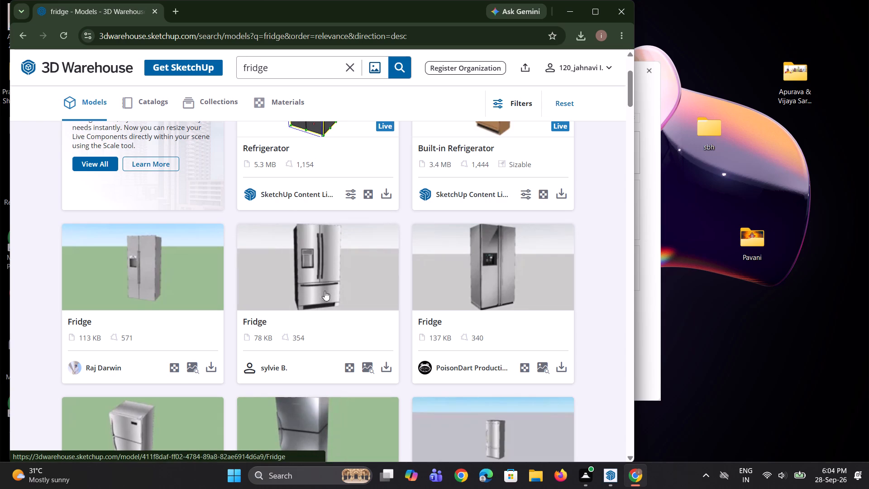
scroll(327, 306, "down", 4)
scroll(406, 353, "down", 2)
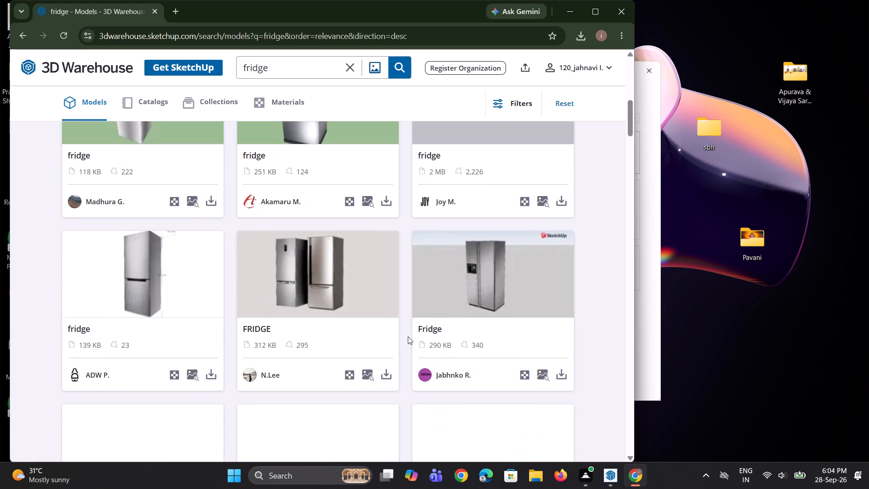
middle_click_drag(408, 336, 432, 311)
scroll(434, 310, "down", 6)
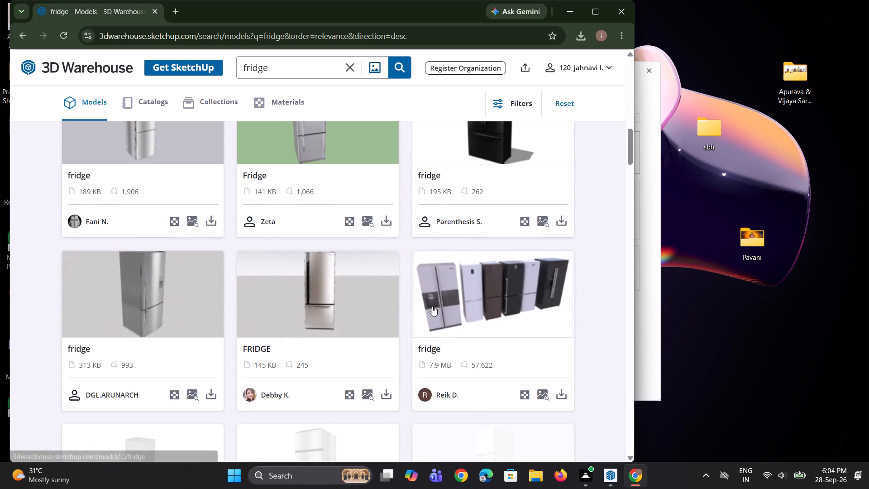
left_click(385, 393)
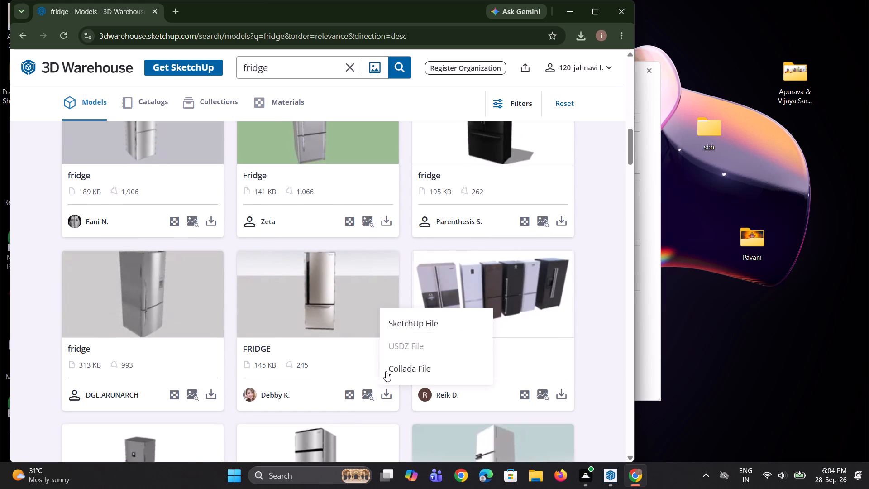
left_click(401, 325)
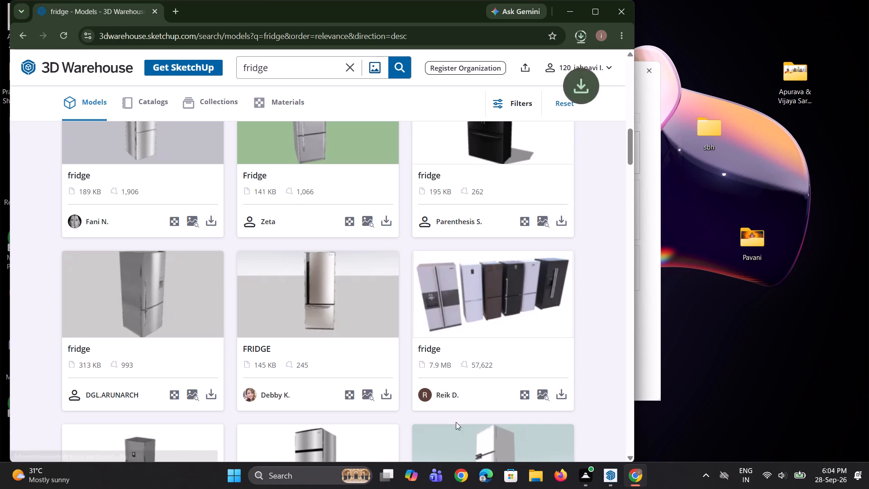
Switch back to SketchUp, import Component_2 from the Downloads folder and place the fridge on the ground beside the kitchen.
left_click(612, 477)
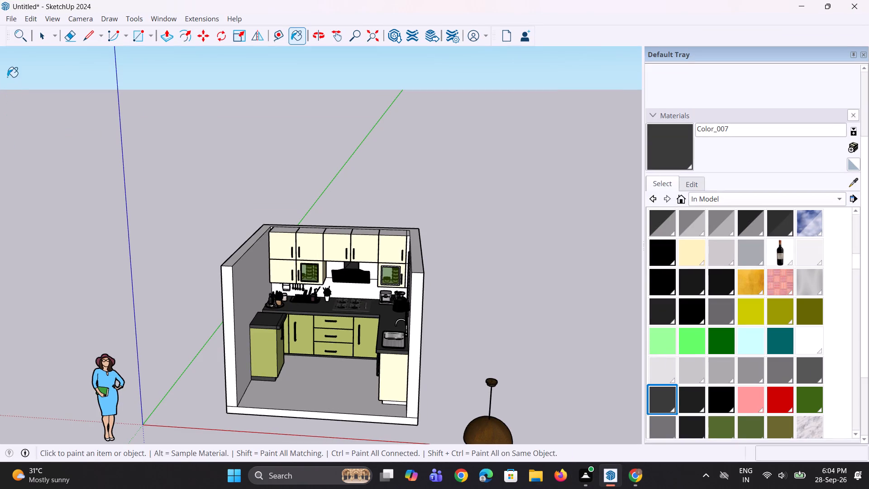
left_click(13, 19)
left_click(46, 180)
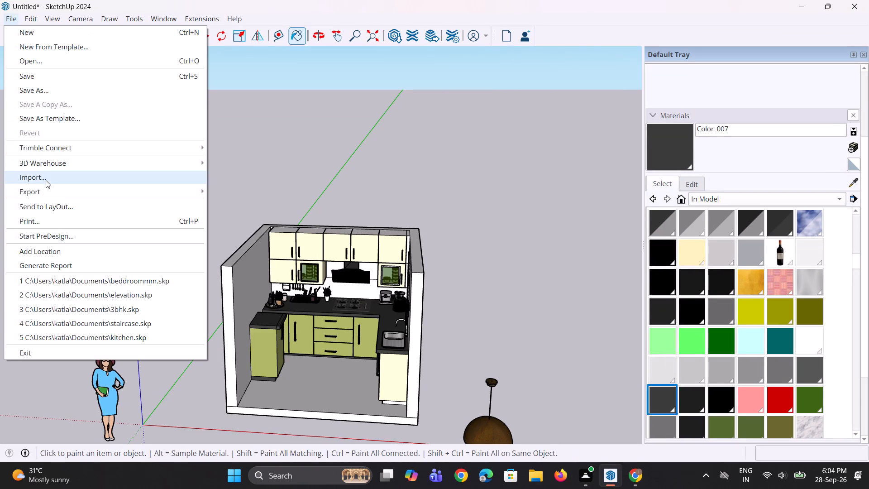
left_click(181, 121)
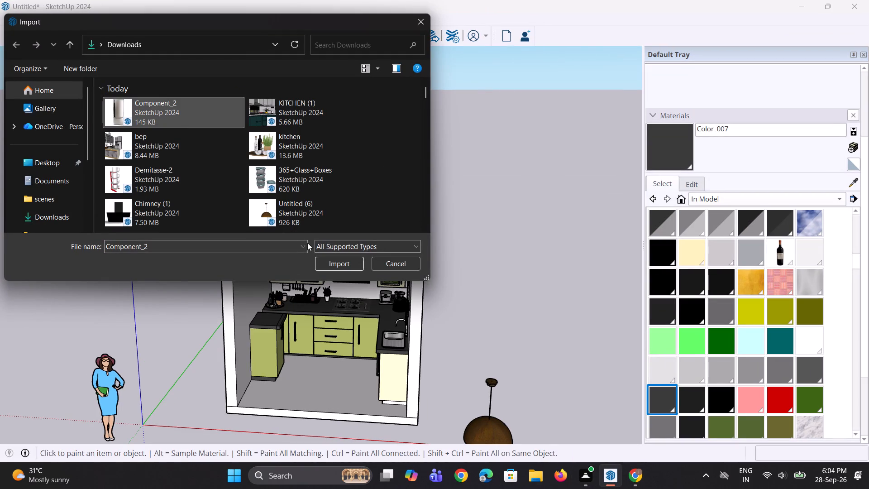
left_click(330, 268)
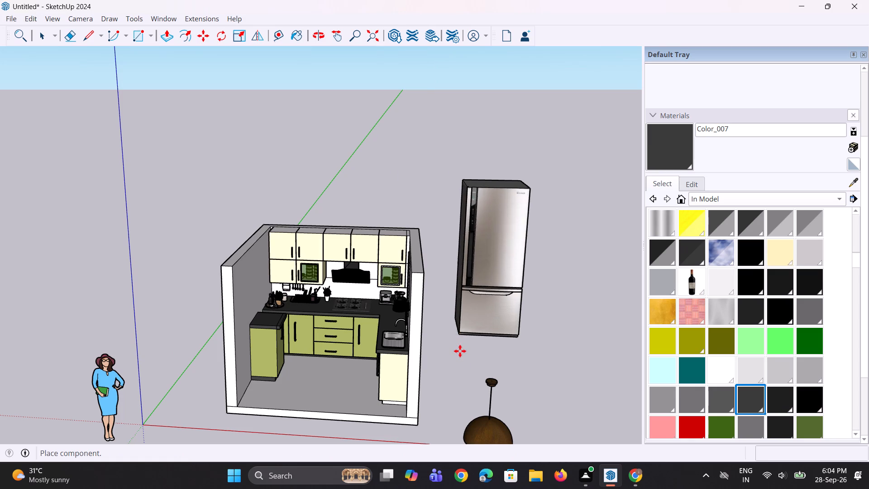
left_click(460, 353)
Rotate the fridge 90 degrees in the ground plane about a point just in front of it.
middle_click_drag(465, 344, 342, 296)
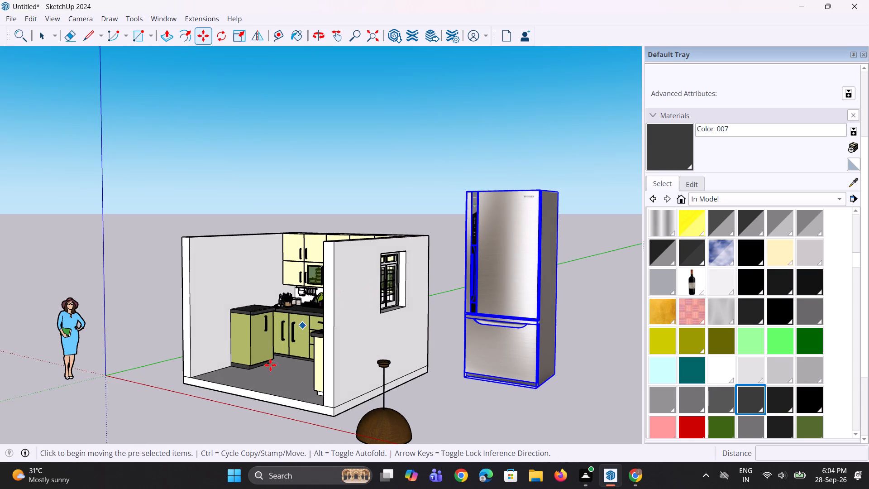
left_click(227, 33)
scroll(406, 208, "down", 5)
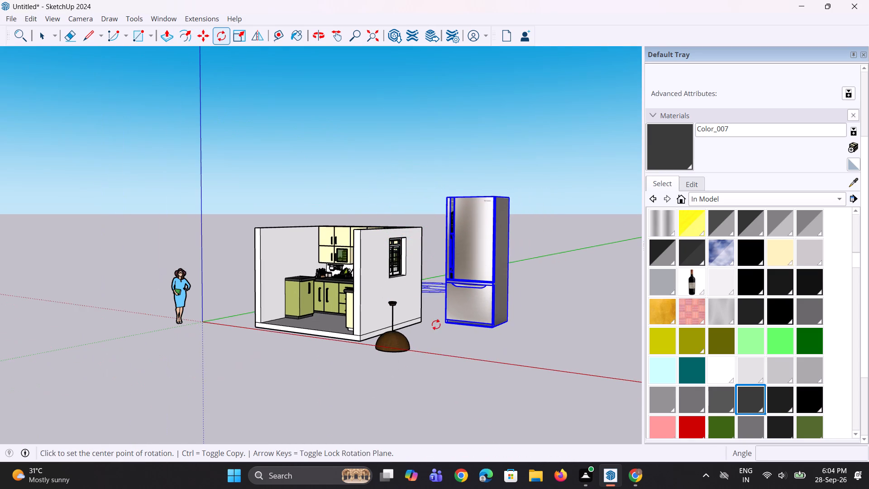
left_click(441, 339)
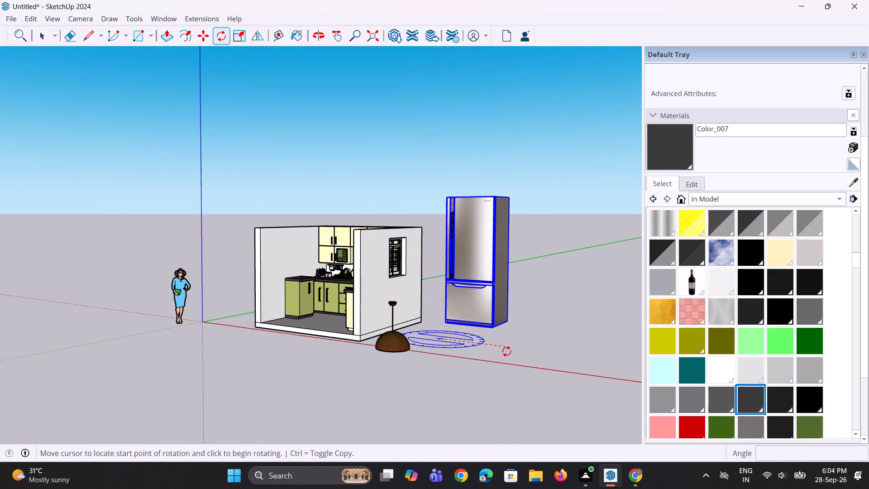
left_click(506, 351)
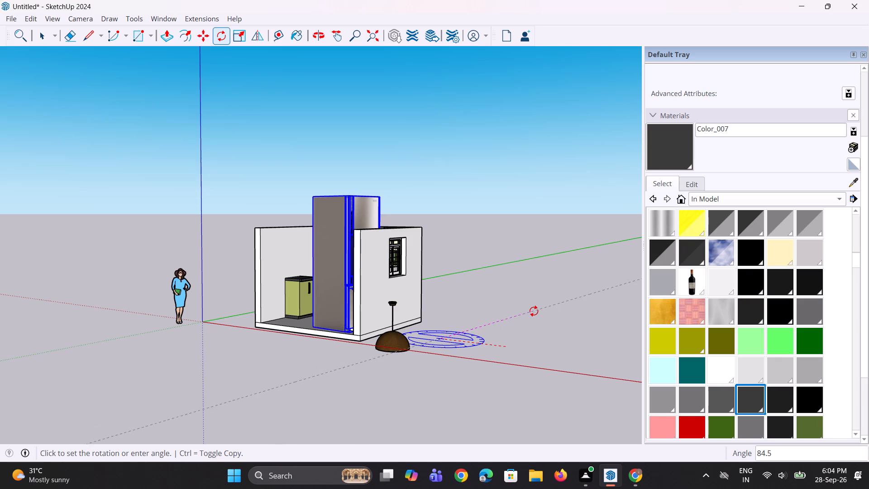
left_click(535, 304)
Scale the oversized fridge down uniformly from its top corner so it is lower than the kitchen walls.
middle_click_drag(235, 281, 256, 307)
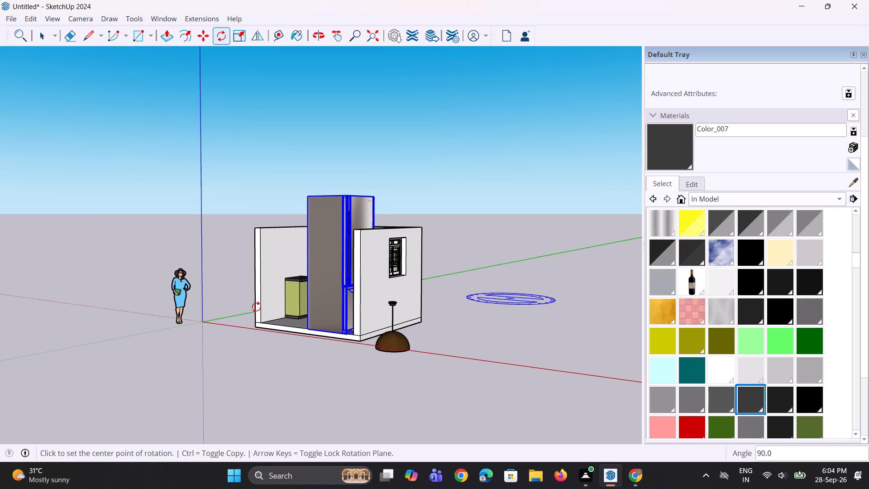
middle_click_drag(256, 307, 268, 312)
key("s")
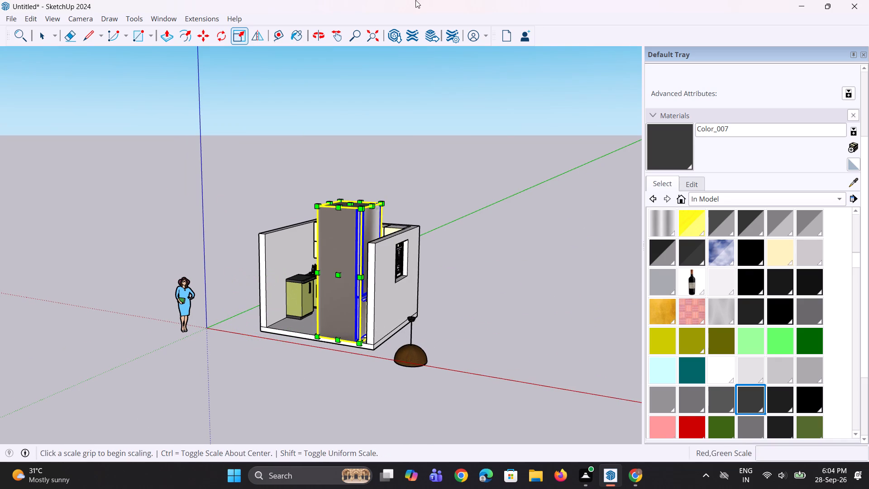
left_click(382, 201)
left_click_drag(345, 249, 340, 253)
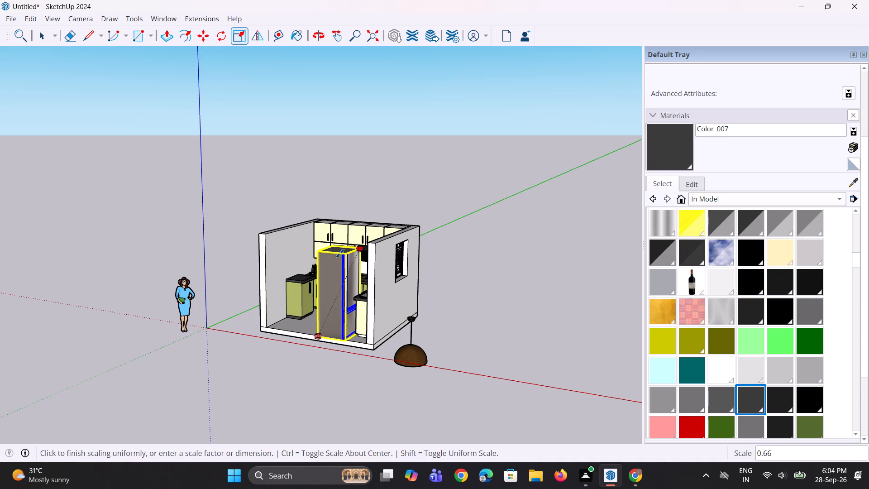
scroll(298, 273, "down", 1)
scroll(338, 254, "up", 7)
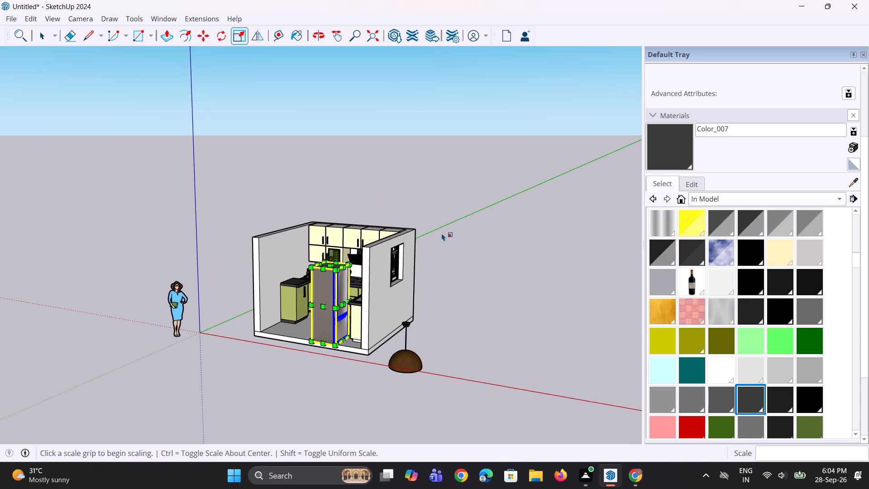
key("space")
key("space")
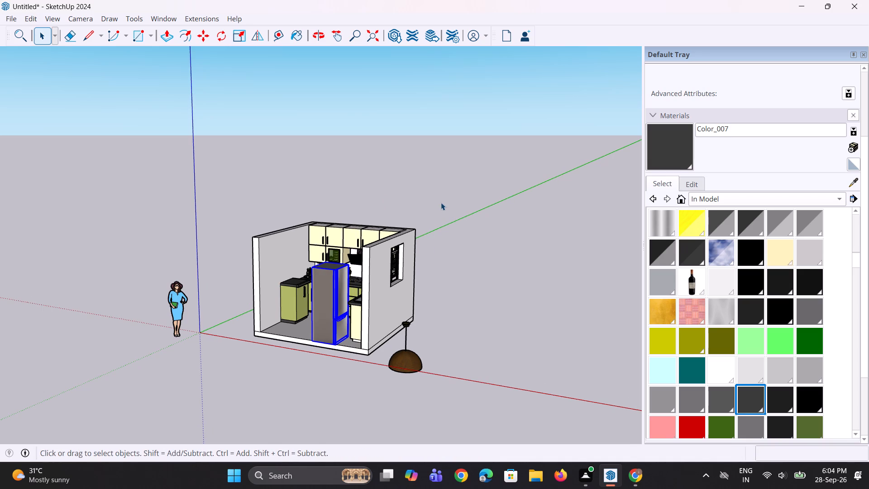
Scale the fridge down uniformly again from its top corner by a factor of about 0.76.
scroll(319, 267, "up", 9)
key("s")
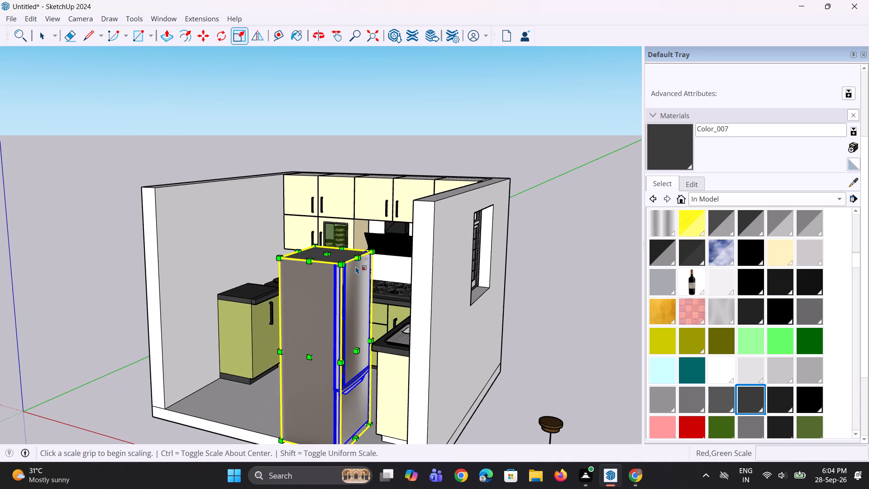
left_click(370, 253)
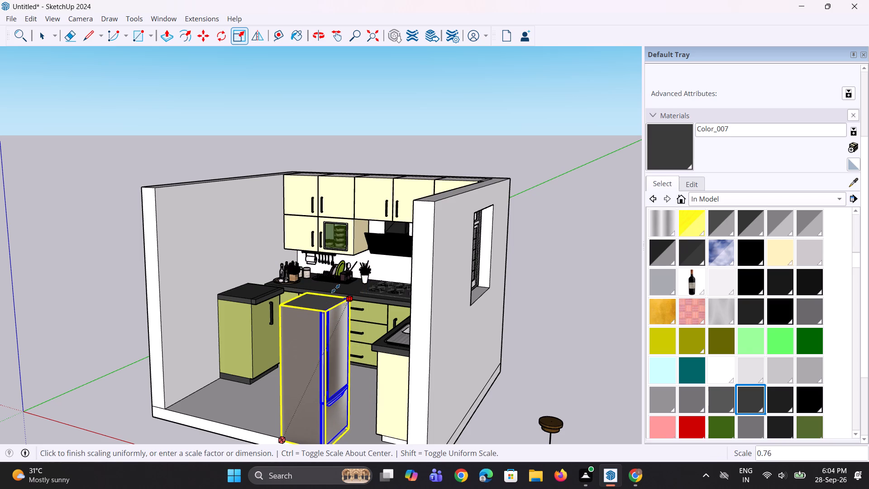
left_click(335, 288)
Move the fridge by its bottom corner to the left wall at the kitchen's open front edge.
middle_click_drag(320, 380, 407, 338)
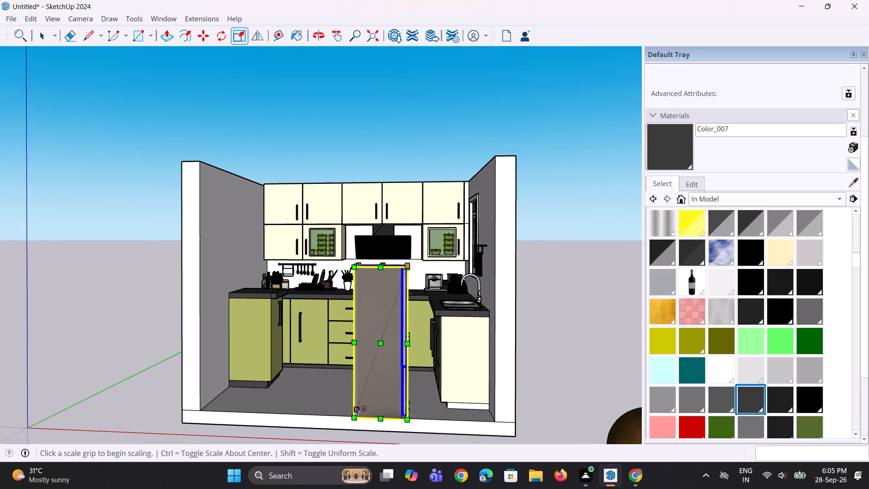
key("m")
left_click(357, 414)
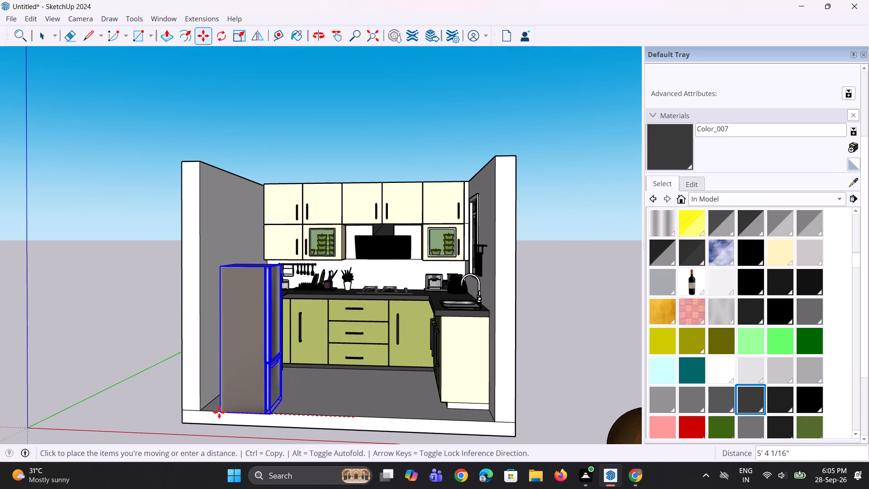
left_click(199, 407)
Shift the fridge about 6 15/16" by its bottom front corner, away from the open floor edge toward the olive base cabinet.
middle_click_drag(326, 368, 138, 447)
scroll(177, 353, "up", 2)
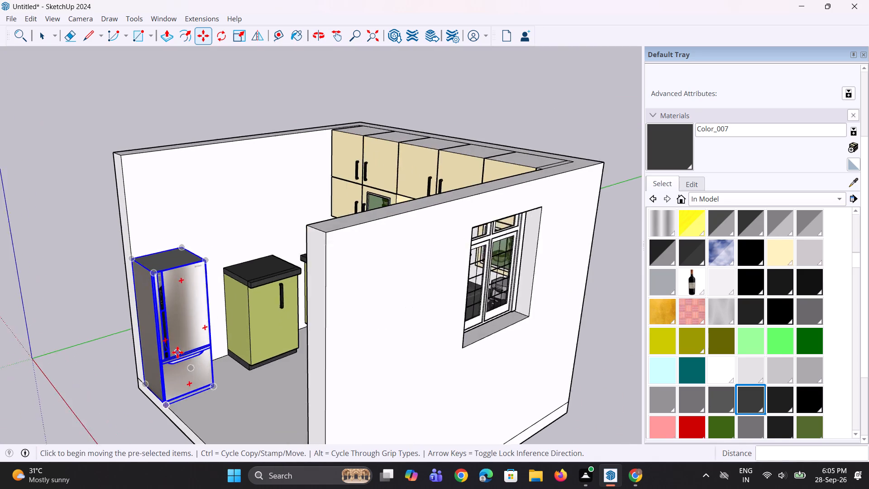
scroll(177, 352, "up", 4)
left_click(216, 404)
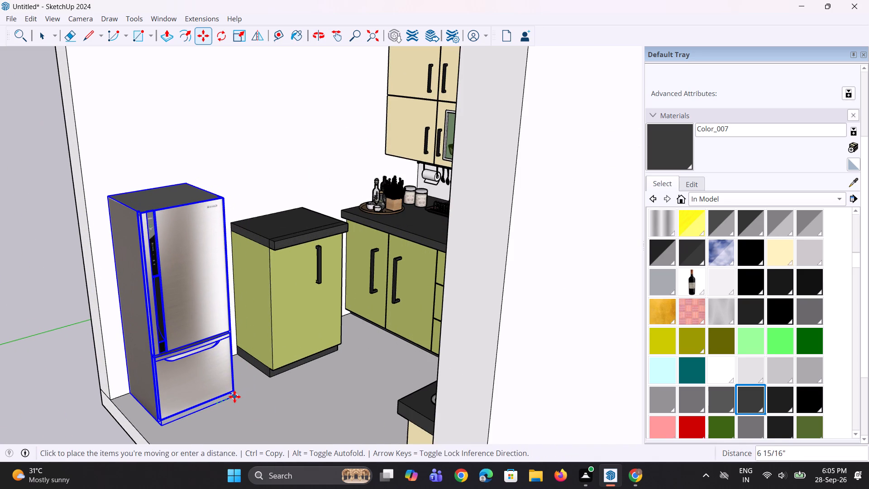
left_click(234, 397)
Scale the fridge up uniformly from its top back corner by a factor of about 1.21.
middle_click_drag(245, 390, 213, 389)
key("s")
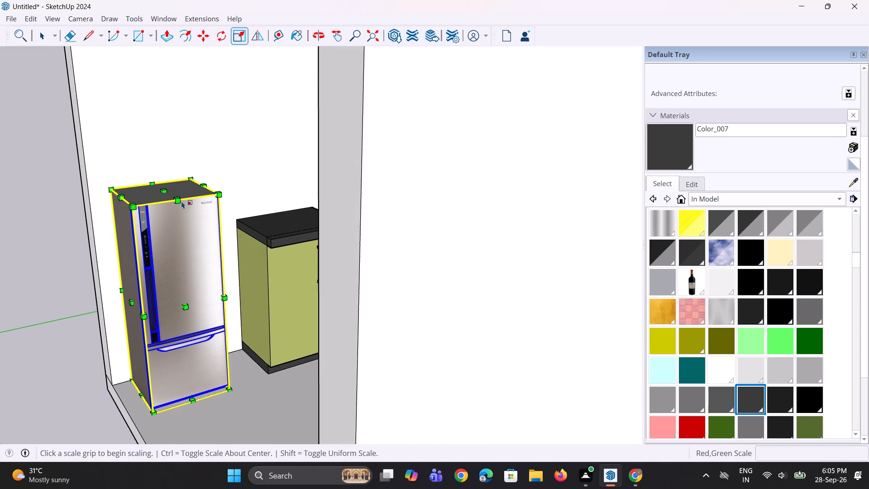
left_click(166, 187)
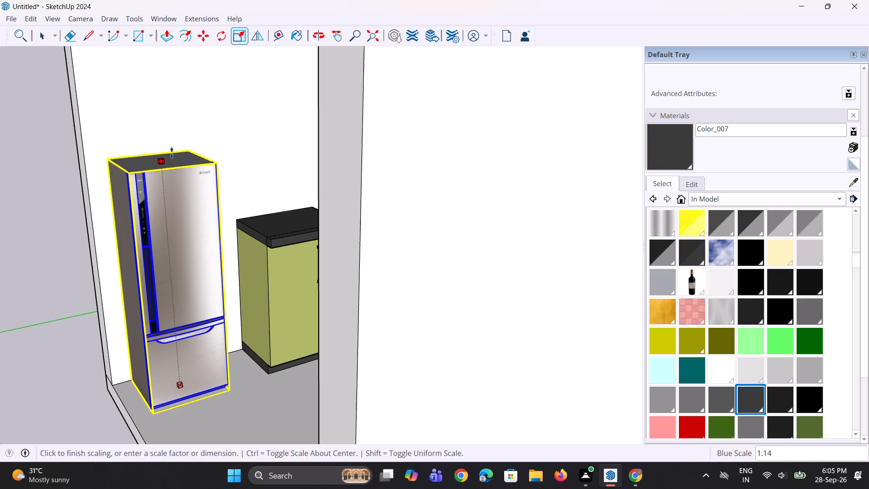
key("Escape")
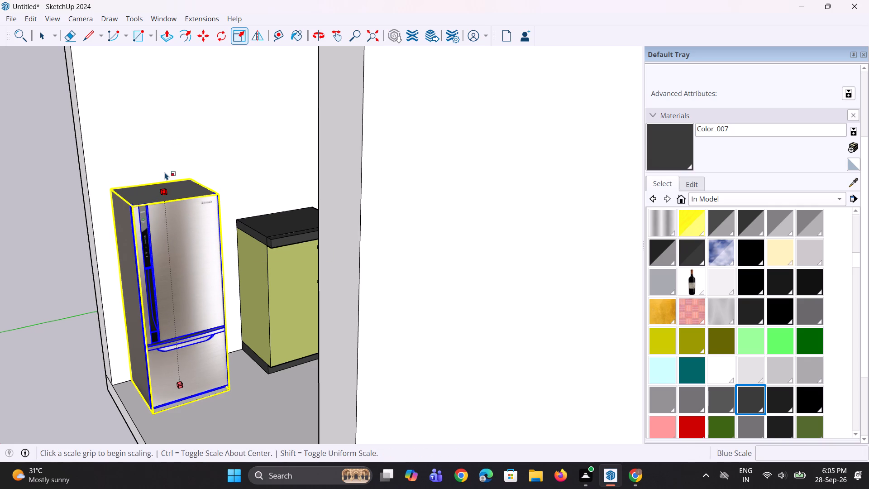
left_click(193, 179)
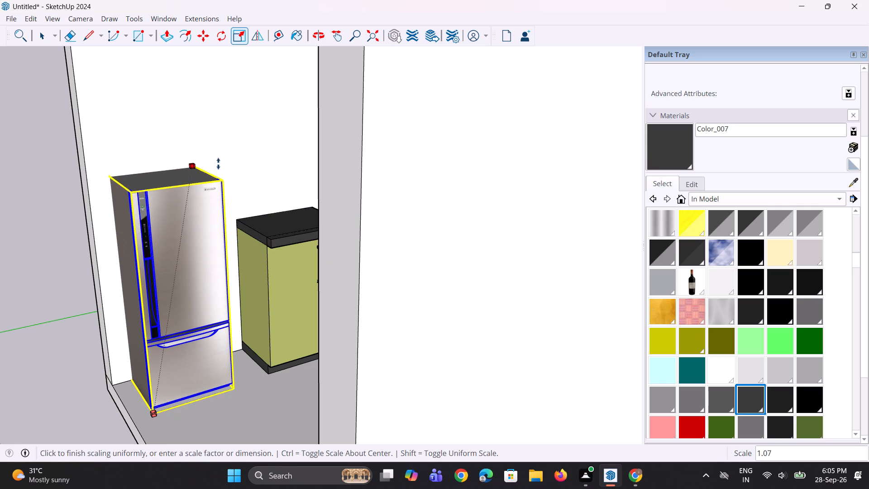
left_click(254, 142)
key("space")
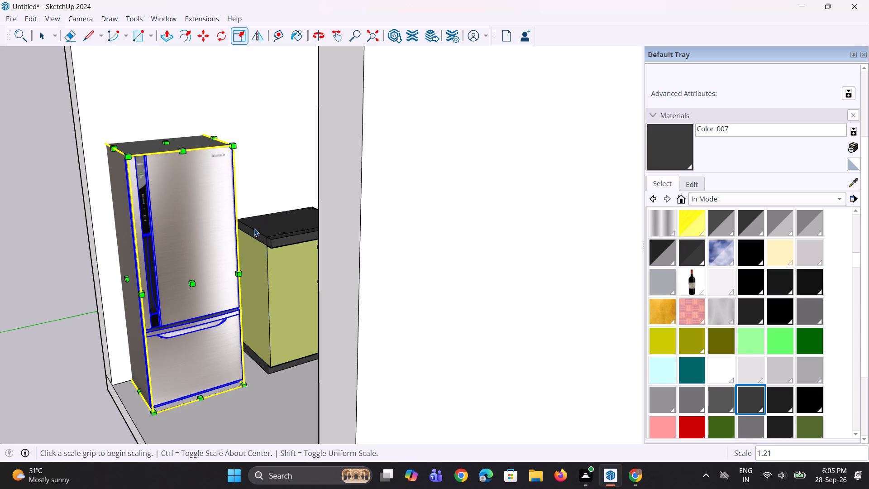
Widen the fridge along the red axis toward the olive base cabinet by a factor of about 1.14.
key("space")
scroll(195, 271, "down", 3)
scroll(199, 272, "up", 1)
middle_click_drag(199, 272, 192, 324)
scroll(192, 283, "up", 2)
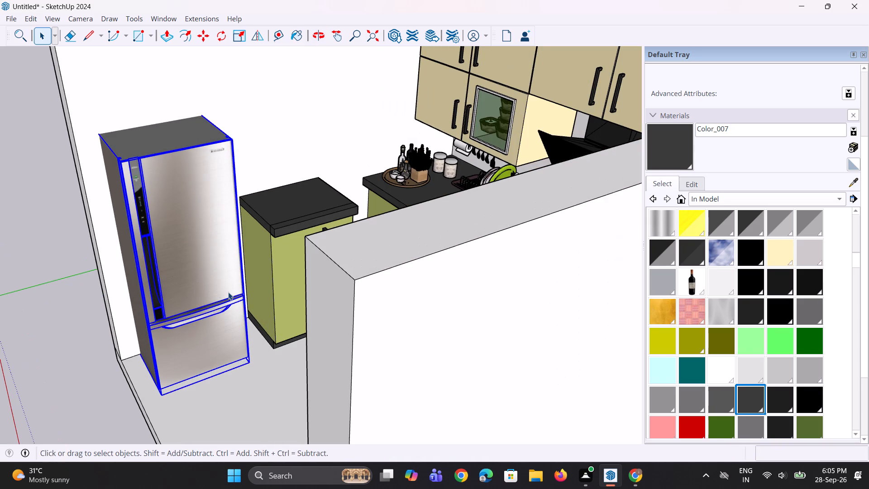
left_click(228, 292)
key("s")
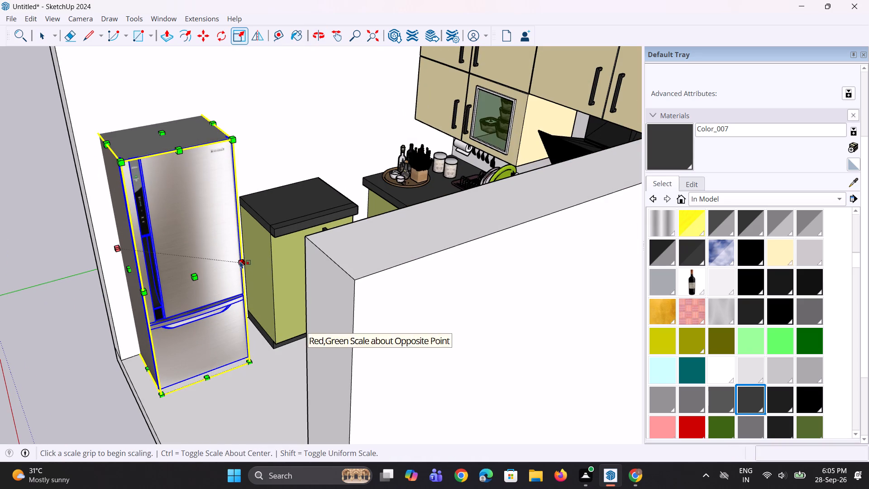
middle_click_drag(266, 272, 160, 307)
scroll(272, 212, "up", 2)
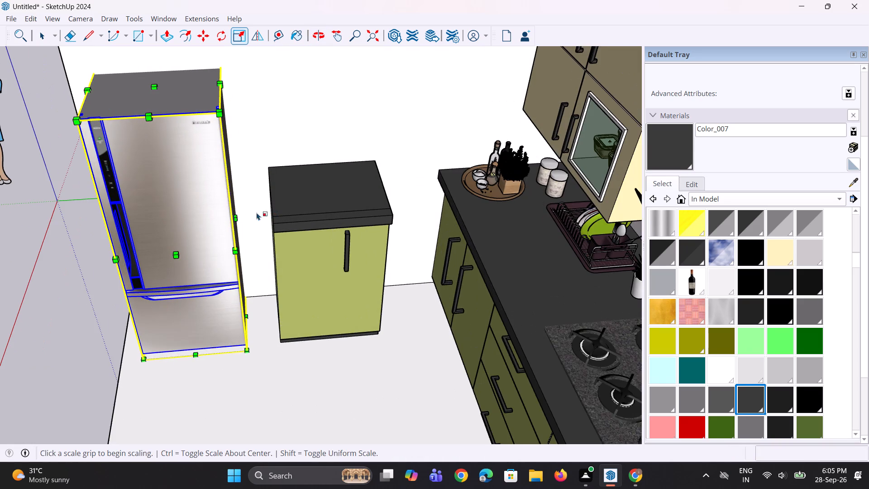
left_click(239, 217)
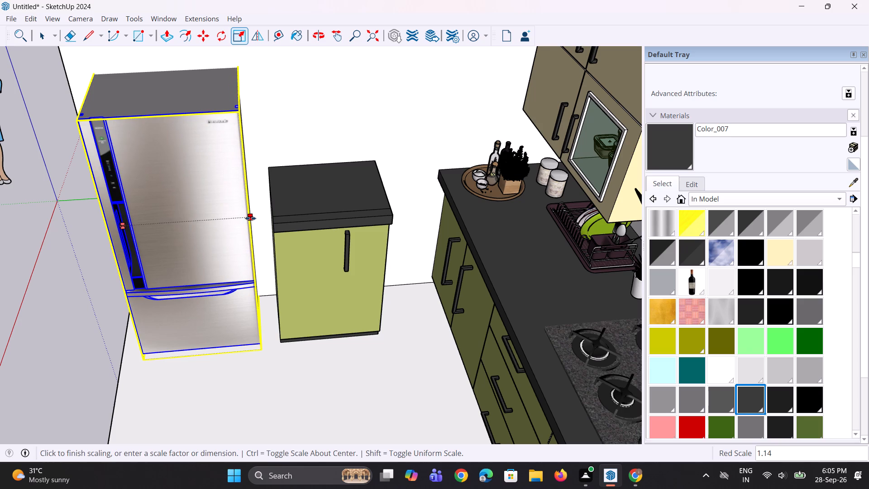
left_click(251, 219)
key("space")
key("space")
left_click(79, 282)
Draw an upright rectangle about 13' 1/8" by 8" along the outer top edge of the kitchen's back wall.
scroll(158, 310, "down", 3)
middle_click_drag(195, 302, 256, 274)
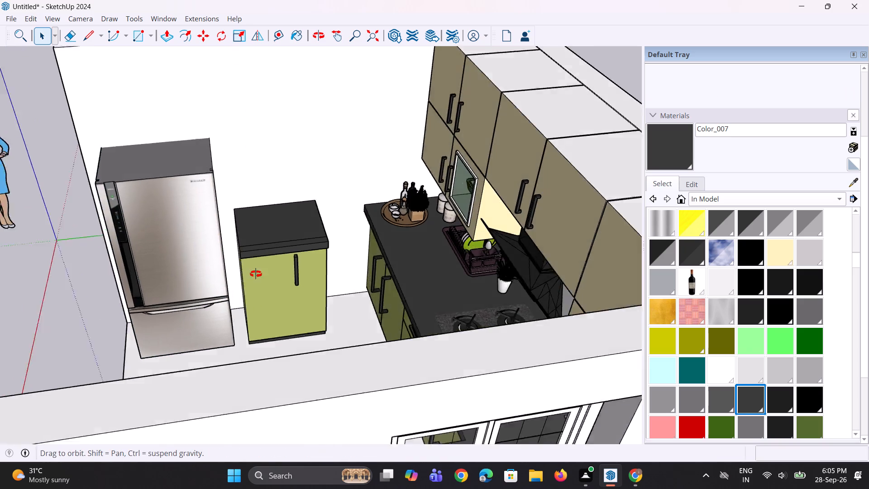
middle_click_drag(256, 274, 356, 279)
scroll(0, 267, "down", 4)
middle_click_drag(12, 273, 149, 241)
scroll(168, 232, "down", 5)
middle_click_drag(171, 231, 286, 223)
scroll(278, 267, "down", 2)
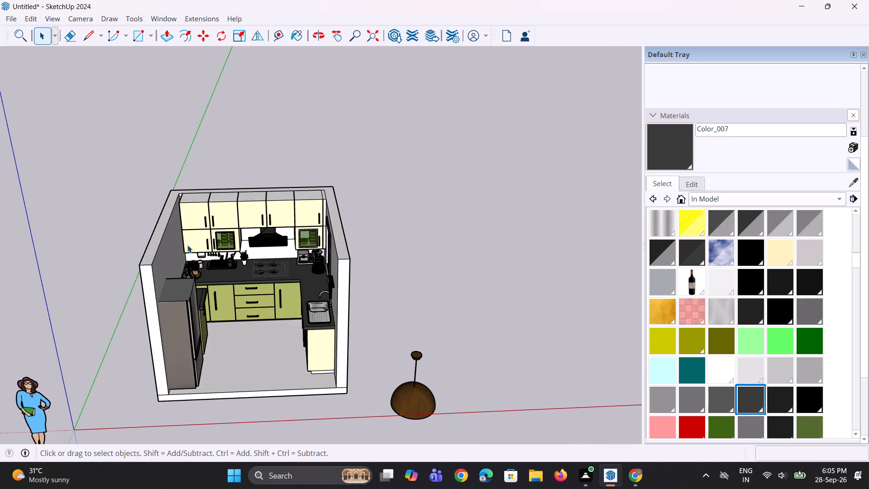
key("r")
left_click(169, 192)
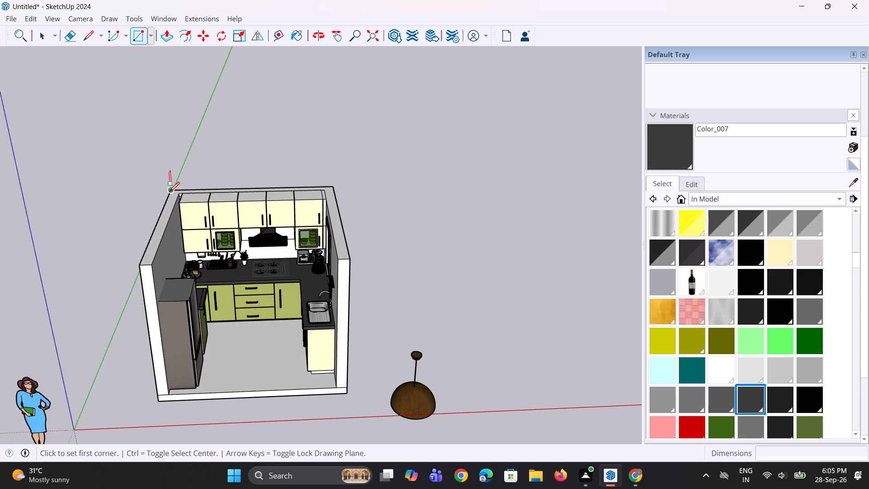
left_click(333, 186)
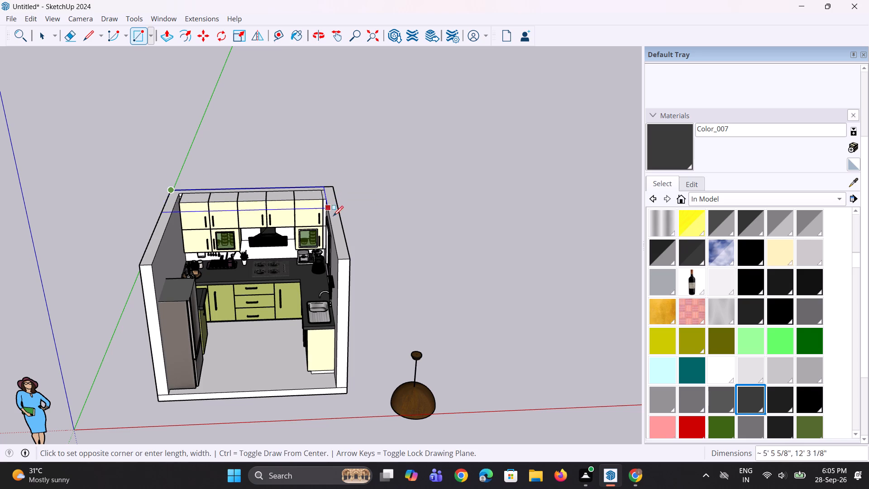
left_click(338, 180)
Push/Pull the rectangle 13' 1/8" to the kitchen's open front edge as a ceiling slab over the walls.
key("p")
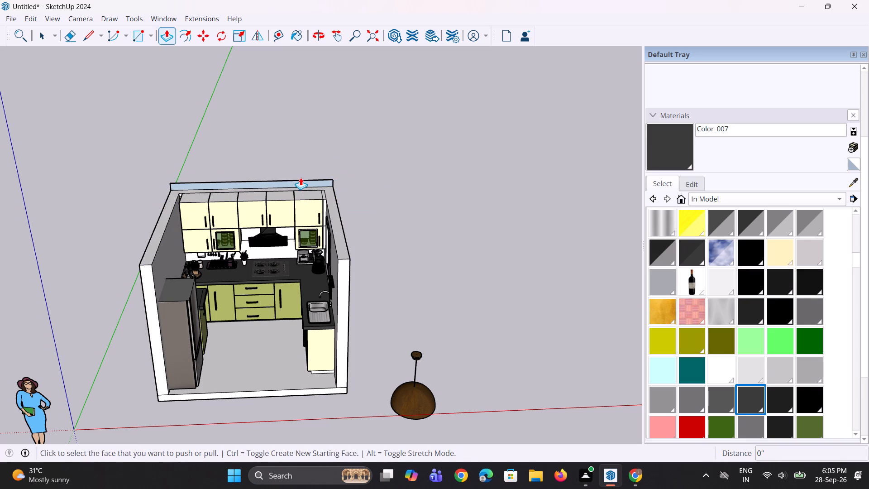
left_click(301, 181)
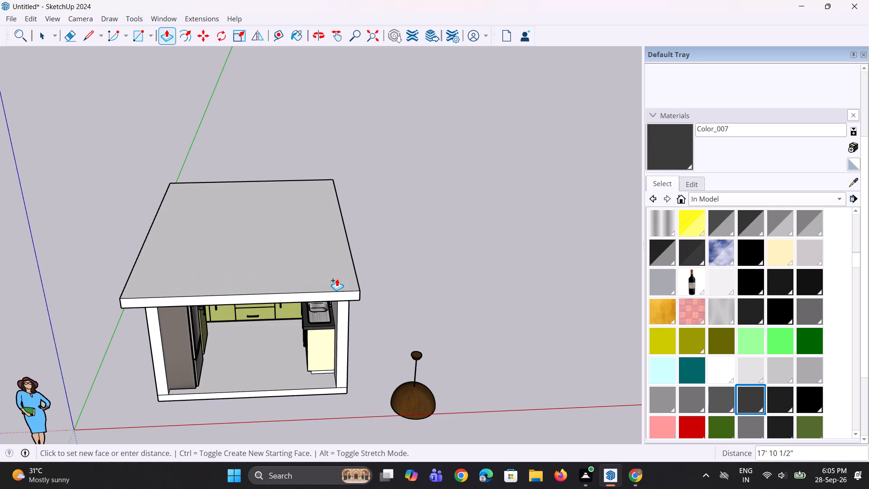
middle_click_drag(350, 275, 229, 169)
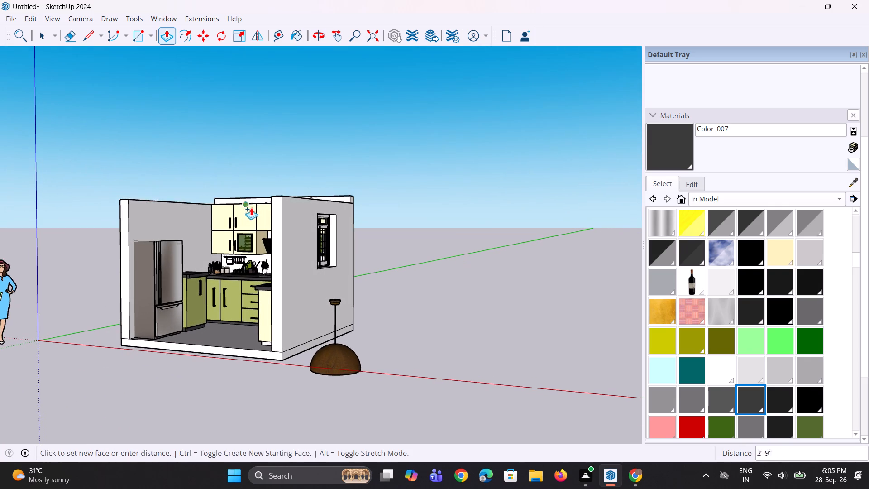
left_click(277, 225)
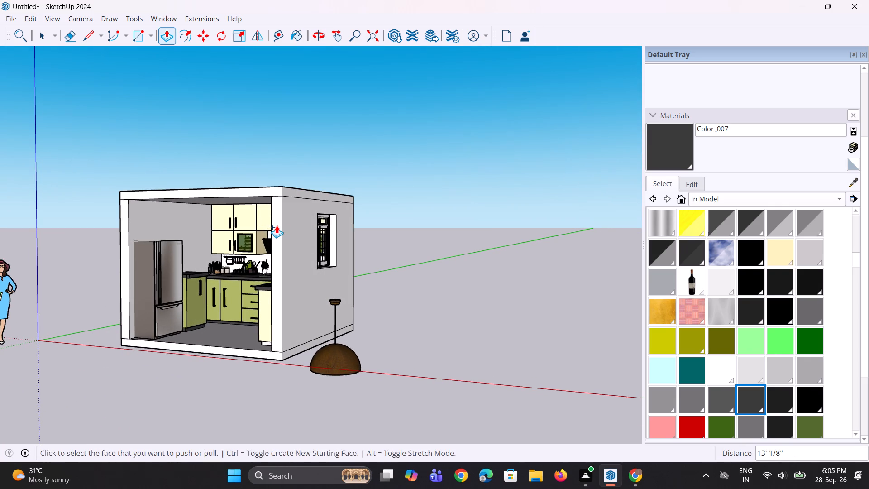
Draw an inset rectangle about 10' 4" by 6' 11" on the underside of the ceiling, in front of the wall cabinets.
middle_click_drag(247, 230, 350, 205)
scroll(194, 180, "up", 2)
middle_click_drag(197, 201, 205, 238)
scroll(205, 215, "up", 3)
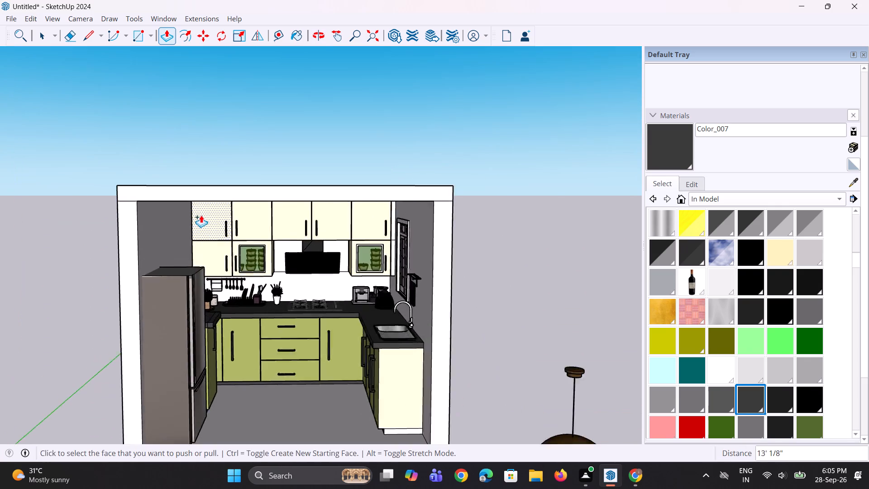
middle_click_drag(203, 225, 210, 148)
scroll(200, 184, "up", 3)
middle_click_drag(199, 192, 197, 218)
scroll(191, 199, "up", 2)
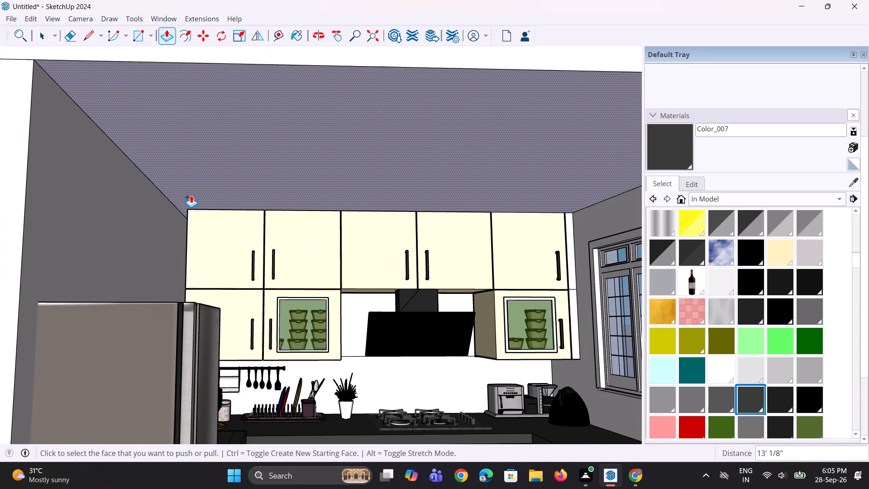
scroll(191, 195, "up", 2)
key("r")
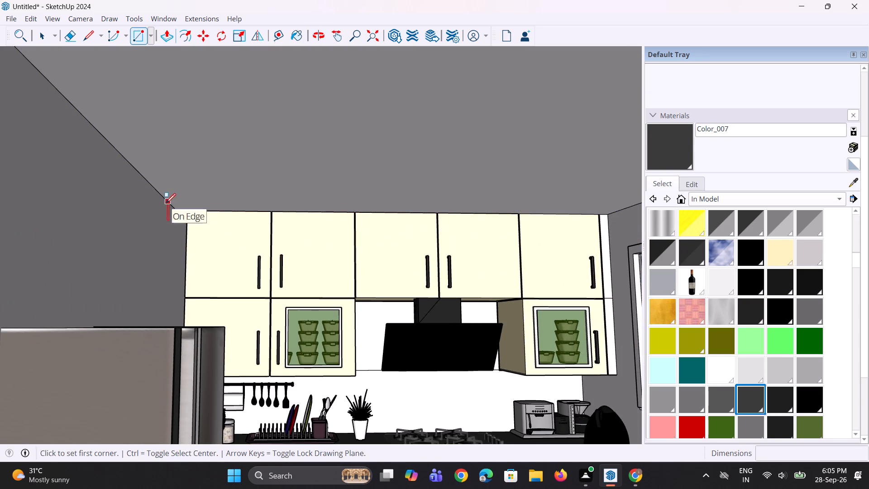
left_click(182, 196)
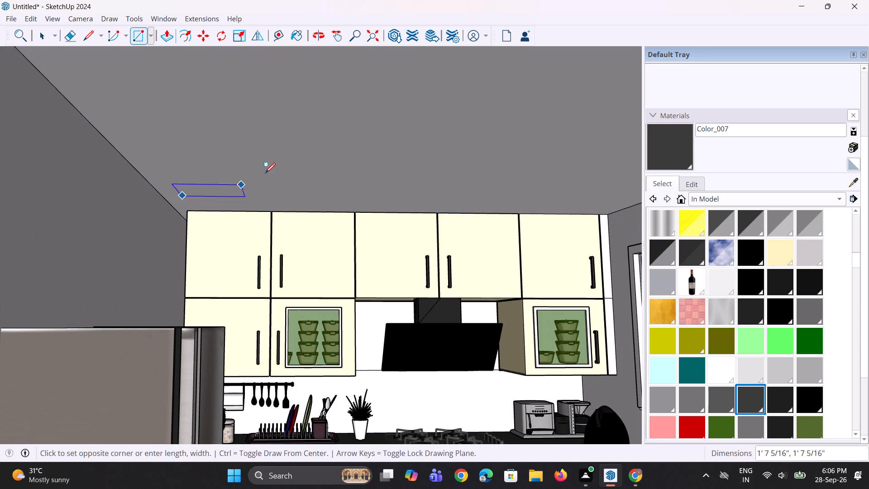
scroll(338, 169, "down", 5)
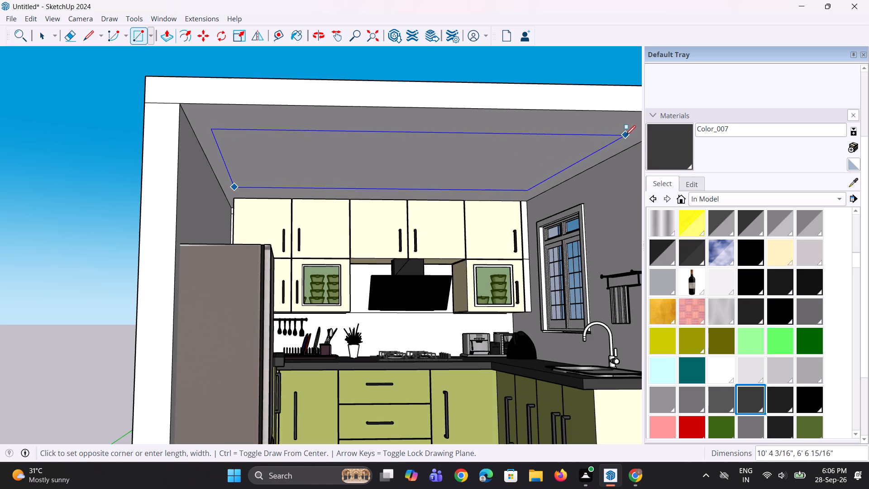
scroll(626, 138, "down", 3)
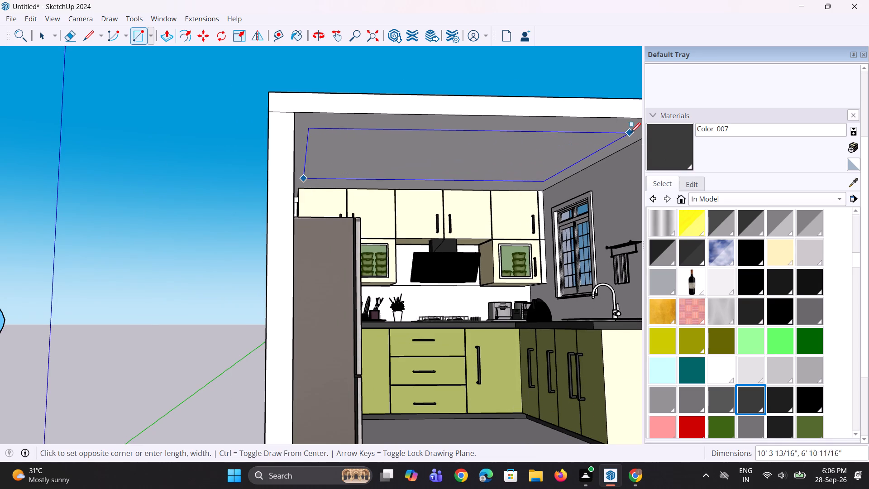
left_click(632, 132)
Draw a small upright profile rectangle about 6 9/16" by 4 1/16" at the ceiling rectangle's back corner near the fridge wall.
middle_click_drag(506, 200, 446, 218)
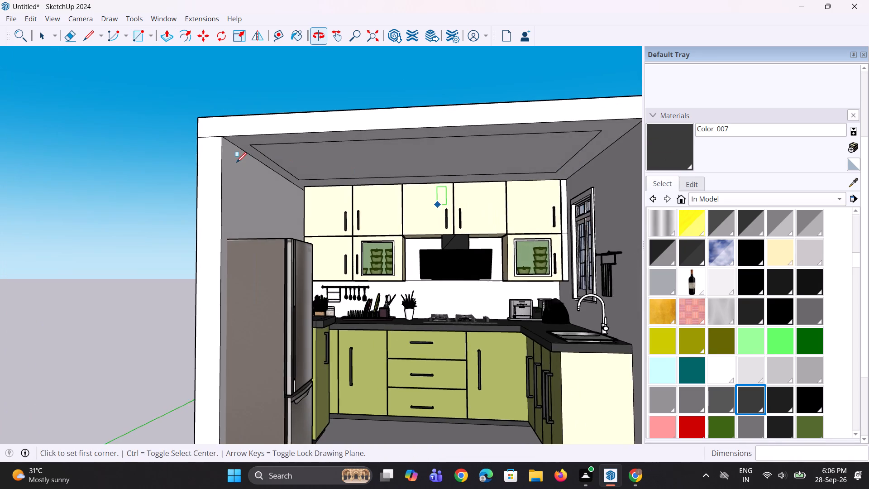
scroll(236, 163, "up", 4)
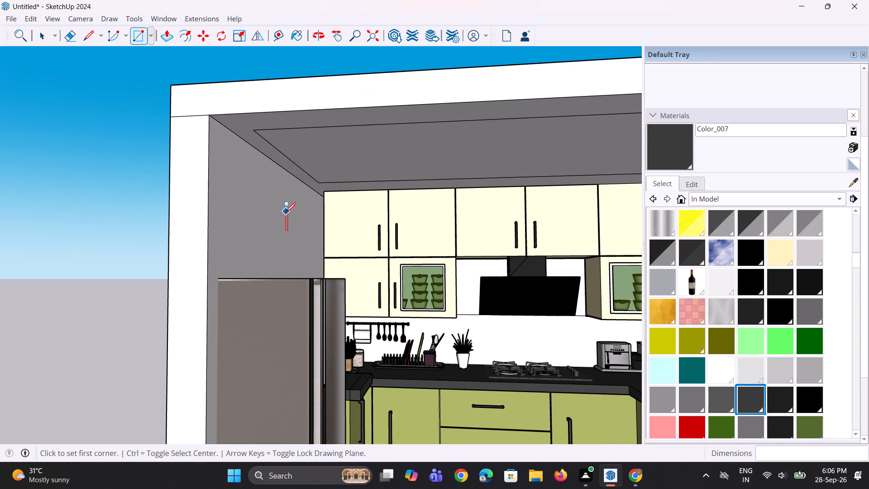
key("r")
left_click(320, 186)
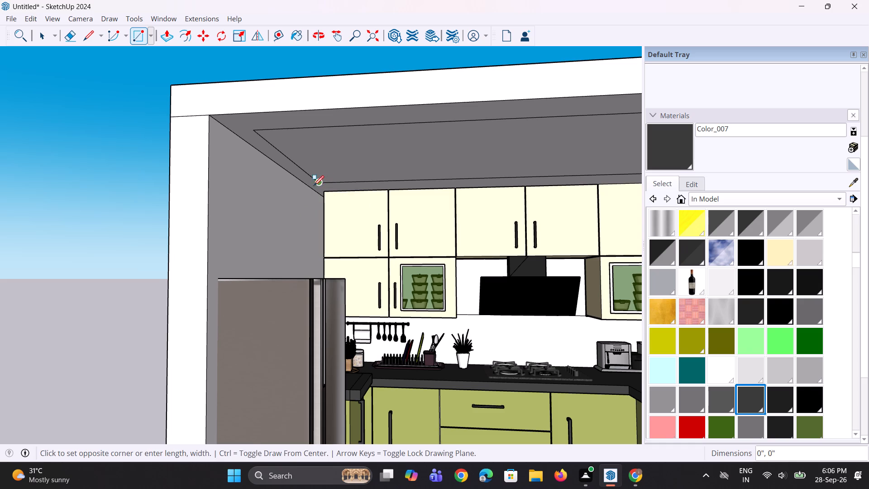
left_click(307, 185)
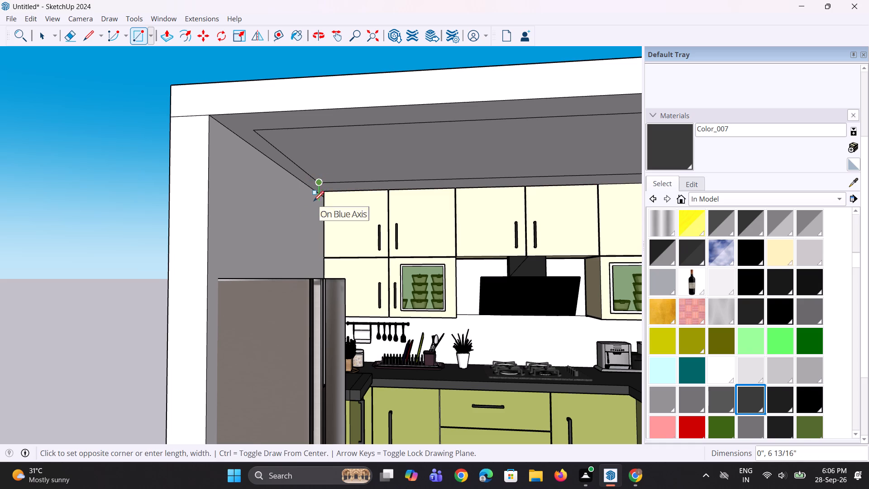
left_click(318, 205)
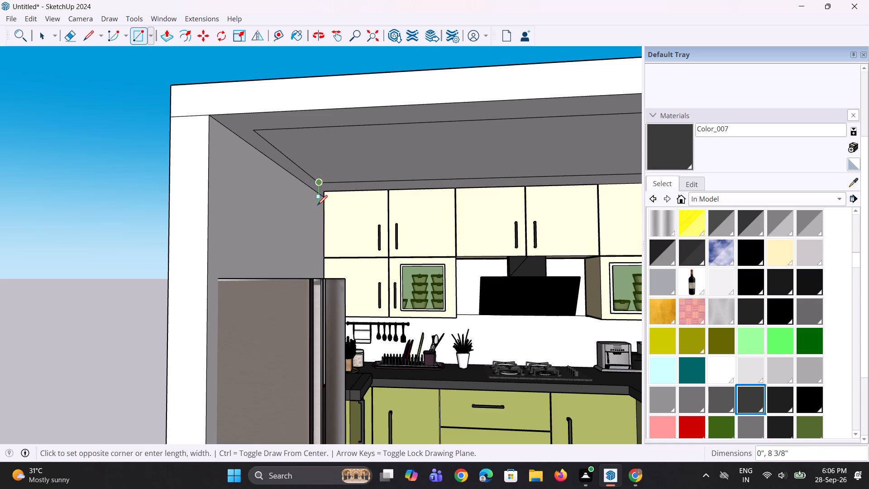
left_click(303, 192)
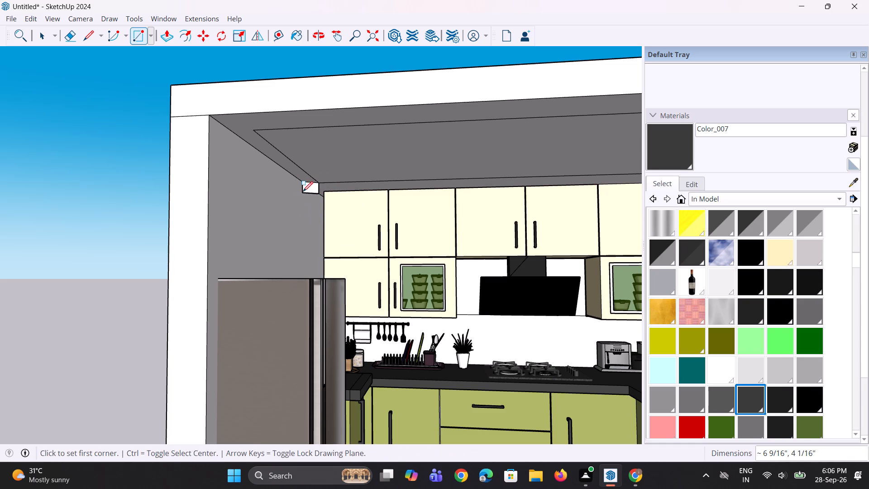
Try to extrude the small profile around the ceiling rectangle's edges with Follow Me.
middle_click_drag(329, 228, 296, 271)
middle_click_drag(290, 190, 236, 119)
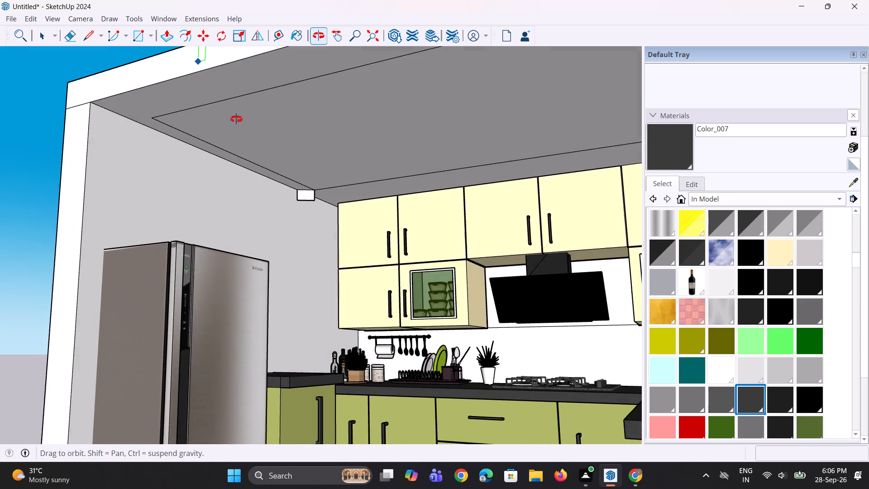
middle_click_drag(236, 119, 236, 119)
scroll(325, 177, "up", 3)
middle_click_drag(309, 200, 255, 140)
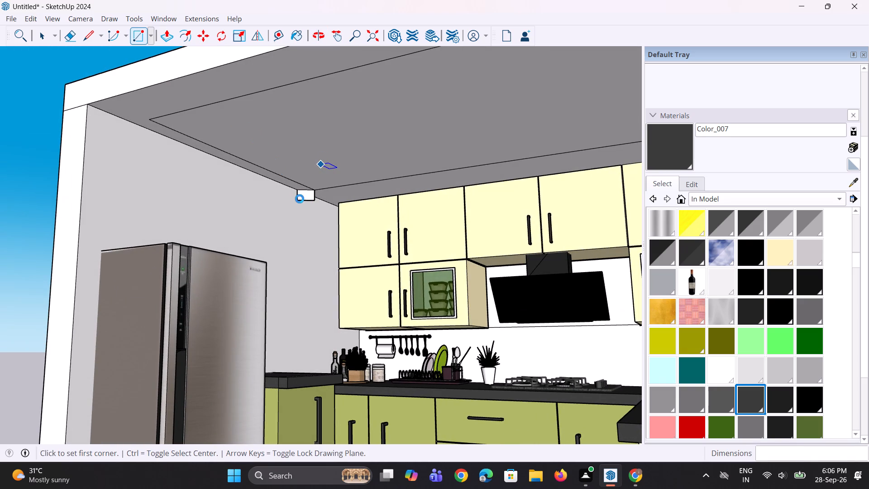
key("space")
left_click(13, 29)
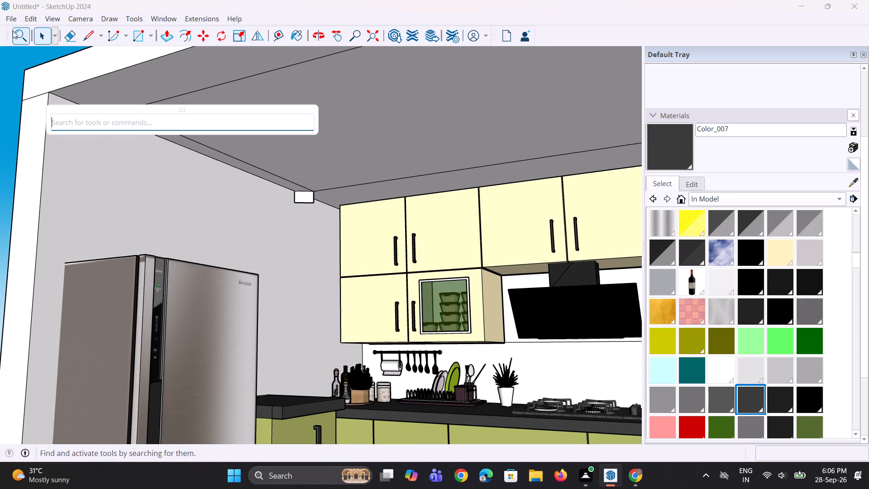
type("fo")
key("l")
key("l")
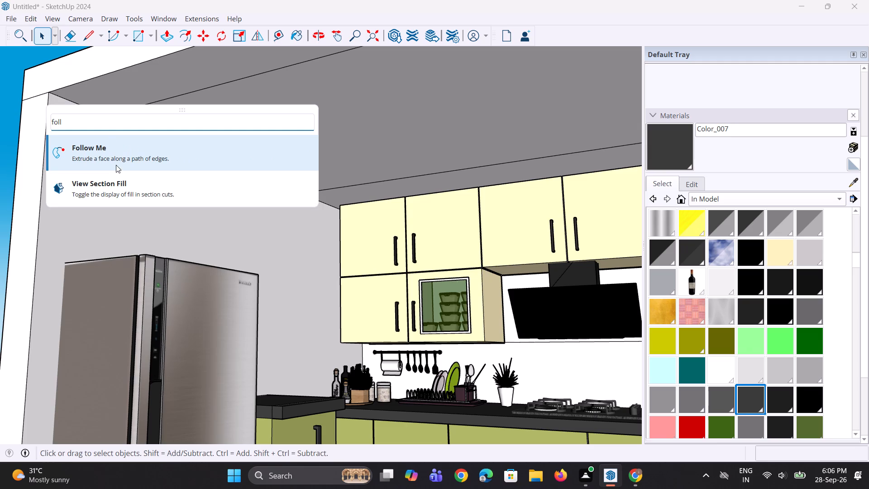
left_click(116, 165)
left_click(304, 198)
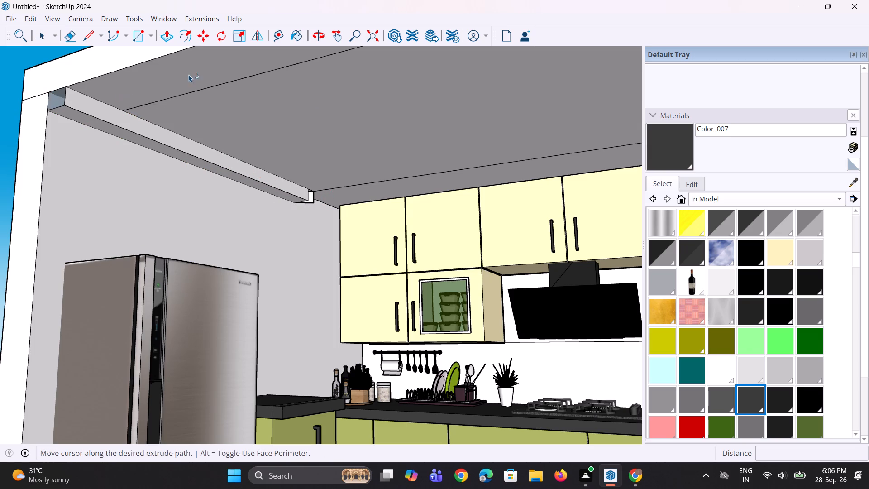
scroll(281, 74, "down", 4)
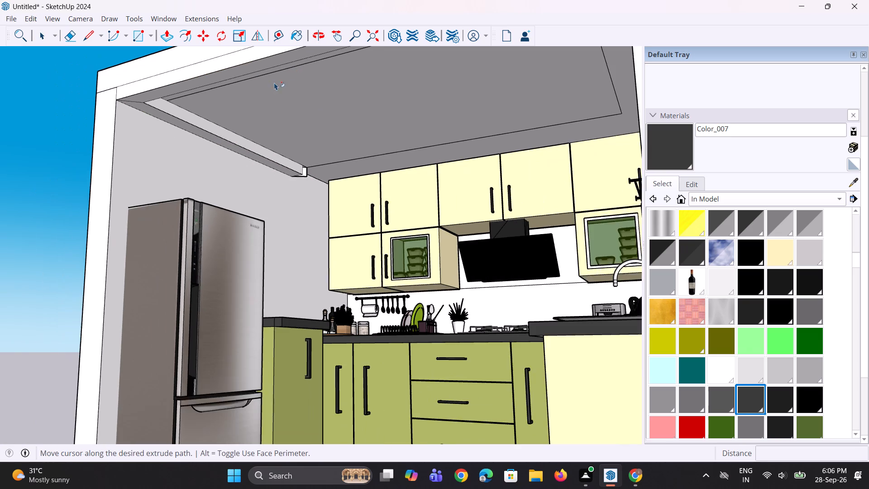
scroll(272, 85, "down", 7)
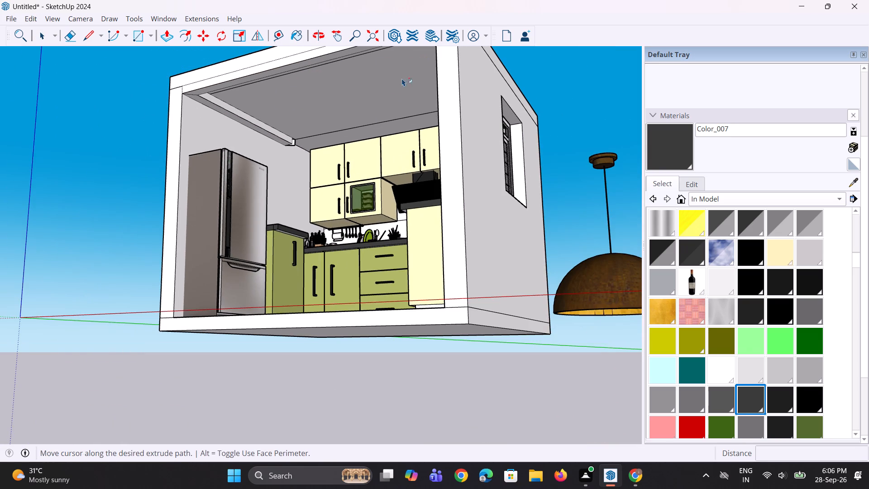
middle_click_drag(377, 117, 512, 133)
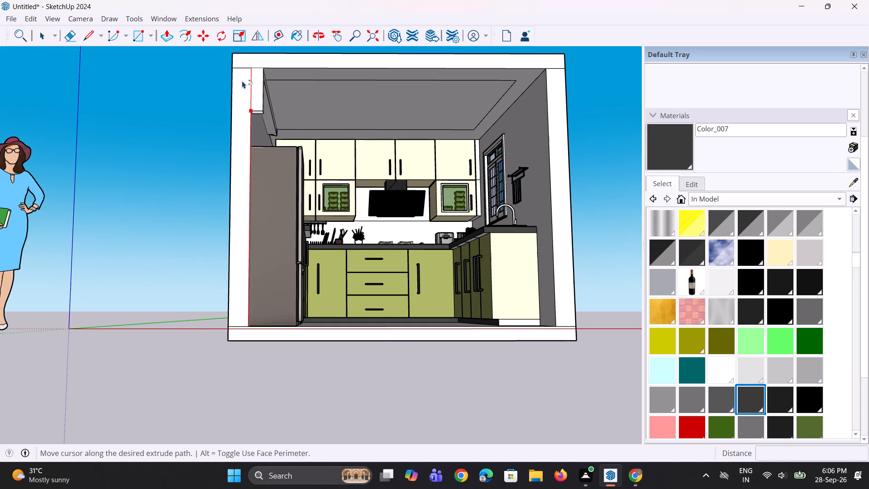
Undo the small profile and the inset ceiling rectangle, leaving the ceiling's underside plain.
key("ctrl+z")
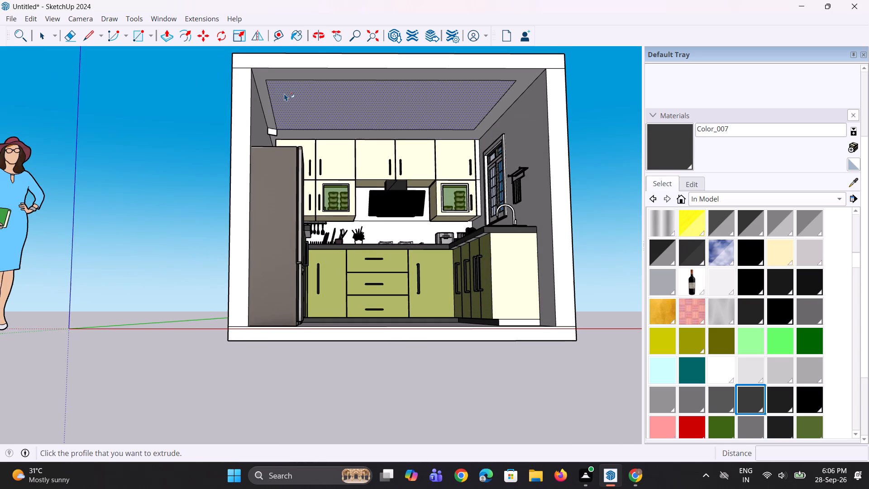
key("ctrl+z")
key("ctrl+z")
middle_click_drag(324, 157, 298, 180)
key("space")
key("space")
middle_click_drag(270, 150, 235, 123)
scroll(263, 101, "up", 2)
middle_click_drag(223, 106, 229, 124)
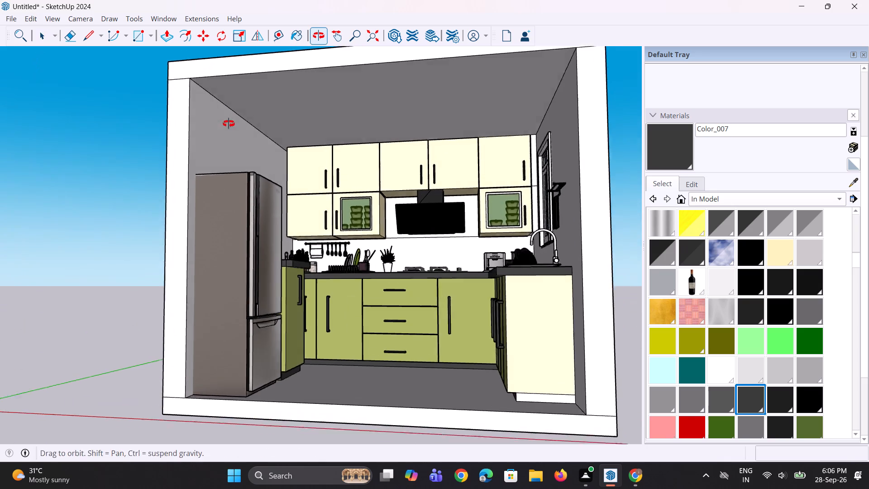
Offset the ceiling underside's outline inward by about 4 13/16" to form a narrow border.
middle_click_drag(229, 124, 229, 122)
scroll(223, 97, "up", 1)
left_click(224, 106)
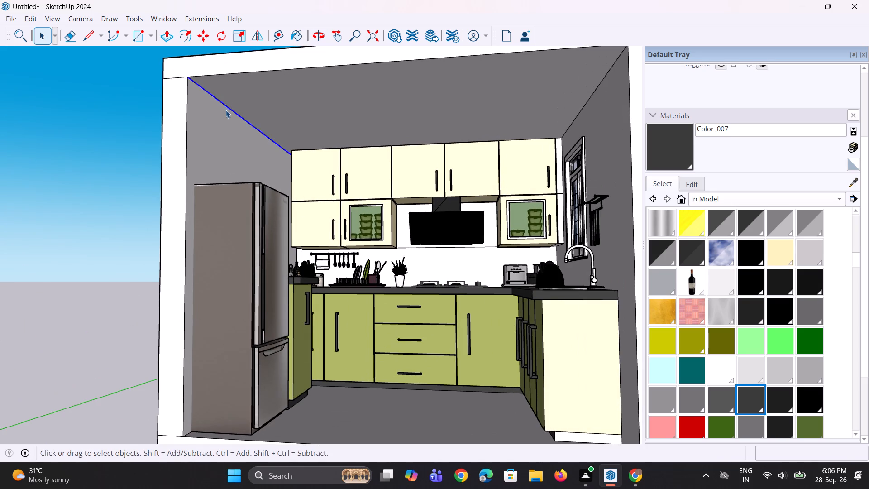
key("m")
key("space")
type("f")
left_click(300, 123)
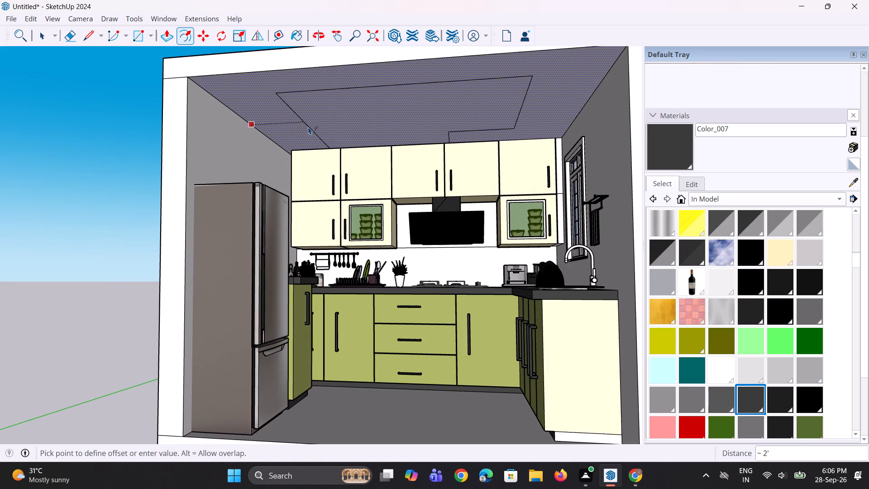
left_click(249, 117)
Move the offset outline's short back edge above the wall cabinets about 3 3/4" to the window-side cabinet's top corner.
middle_click_drag(323, 121, 298, 78)
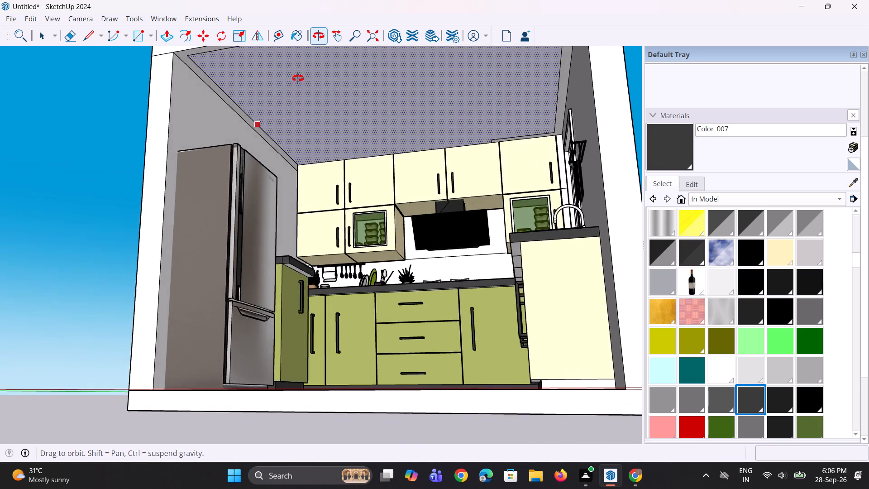
middle_click_drag(298, 78, 301, 110)
scroll(514, 129, "up", 8)
middle_click_drag(530, 148, 530, 176)
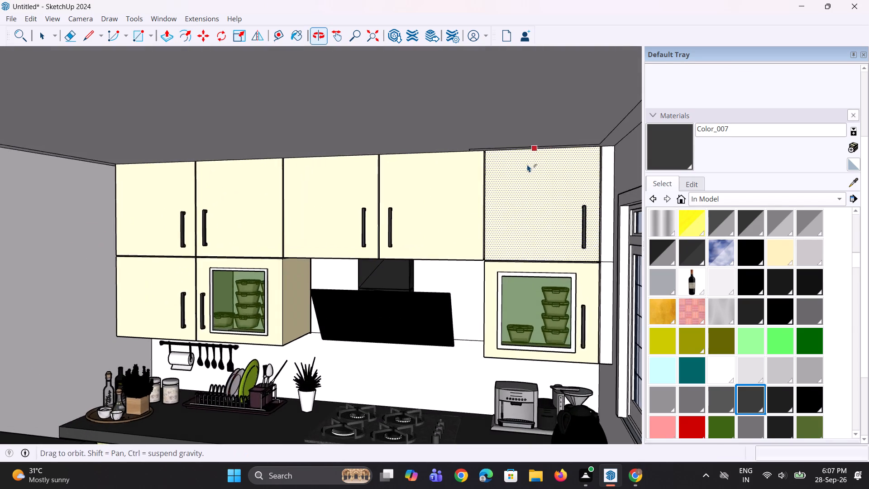
scroll(526, 144, "up", 5)
key("space")
left_click(522, 149)
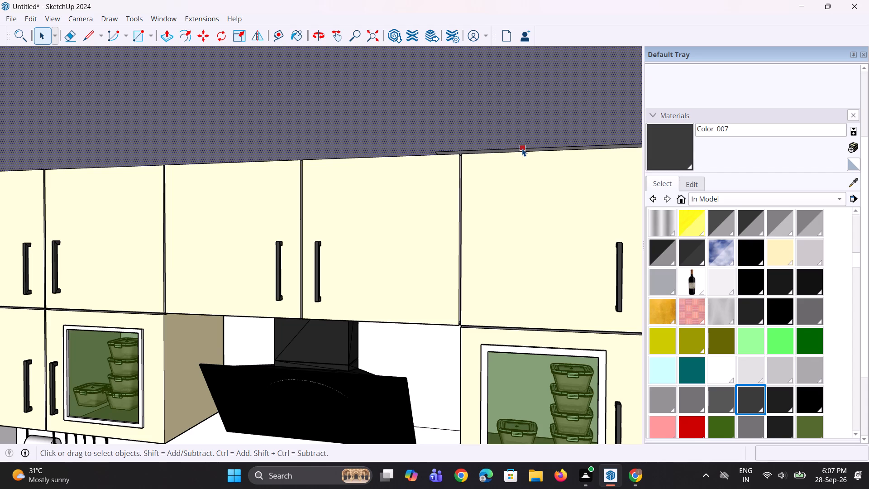
scroll(460, 162, "down", 4)
scroll(585, 143, "up", 4)
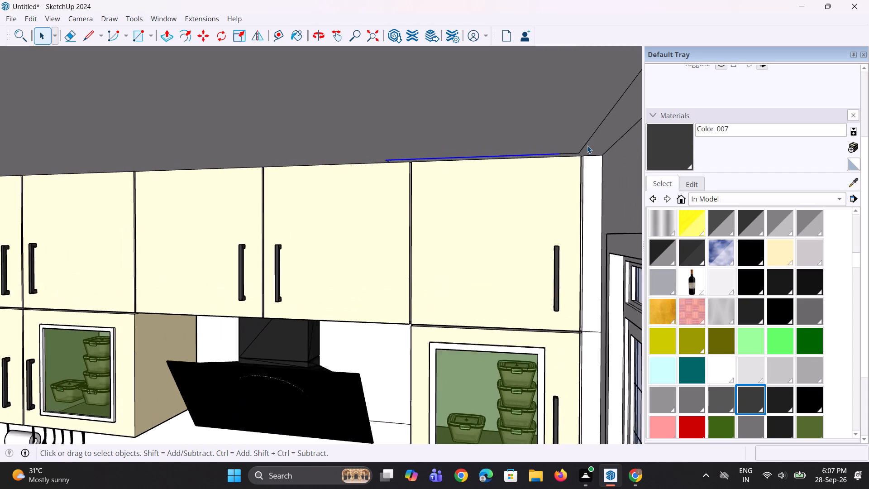
scroll(587, 145, "up", 1)
left_click(565, 153, "ctrl")
key("m")
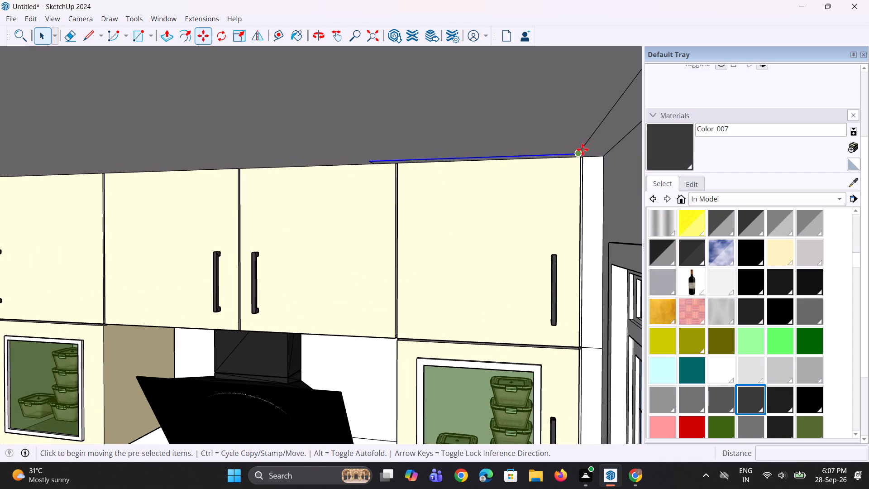
left_click(577, 152)
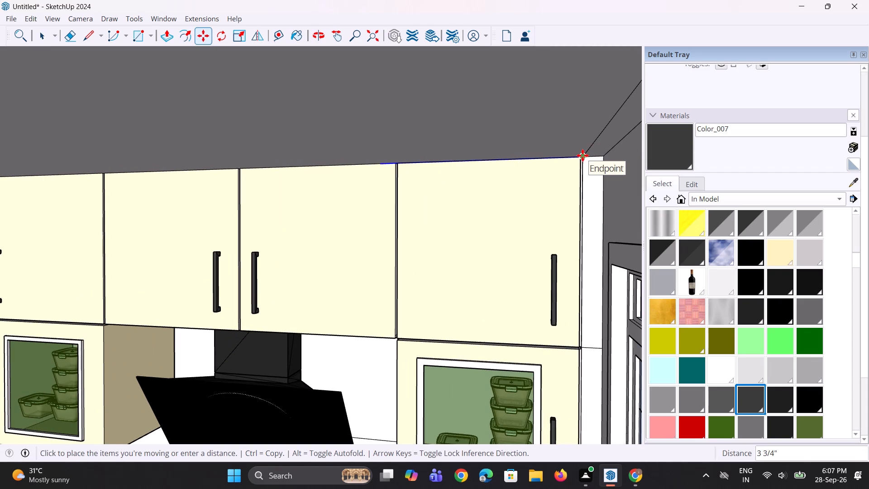
left_click(583, 155)
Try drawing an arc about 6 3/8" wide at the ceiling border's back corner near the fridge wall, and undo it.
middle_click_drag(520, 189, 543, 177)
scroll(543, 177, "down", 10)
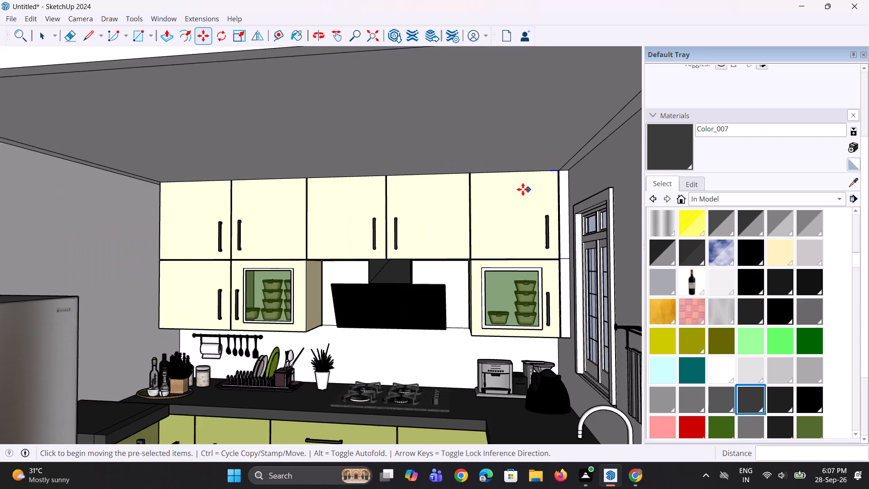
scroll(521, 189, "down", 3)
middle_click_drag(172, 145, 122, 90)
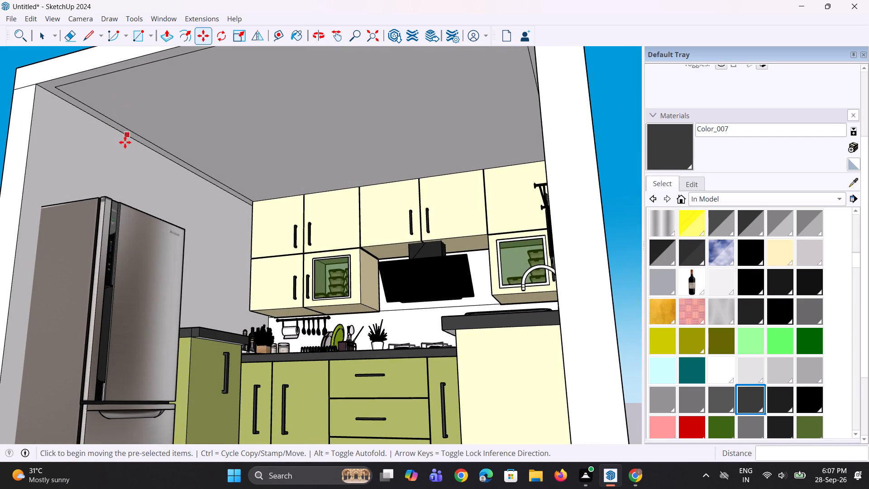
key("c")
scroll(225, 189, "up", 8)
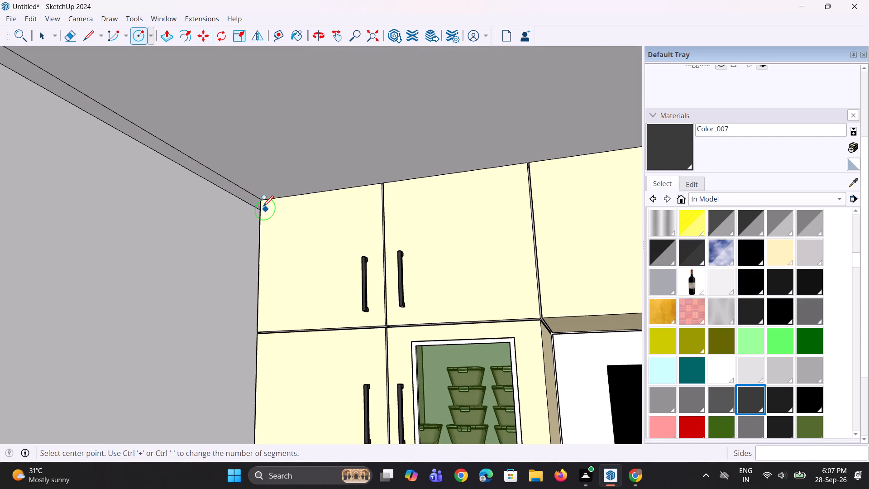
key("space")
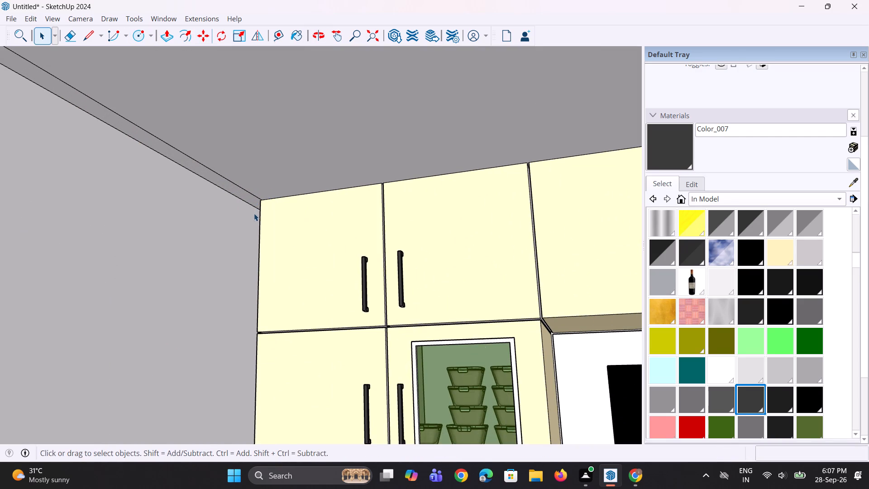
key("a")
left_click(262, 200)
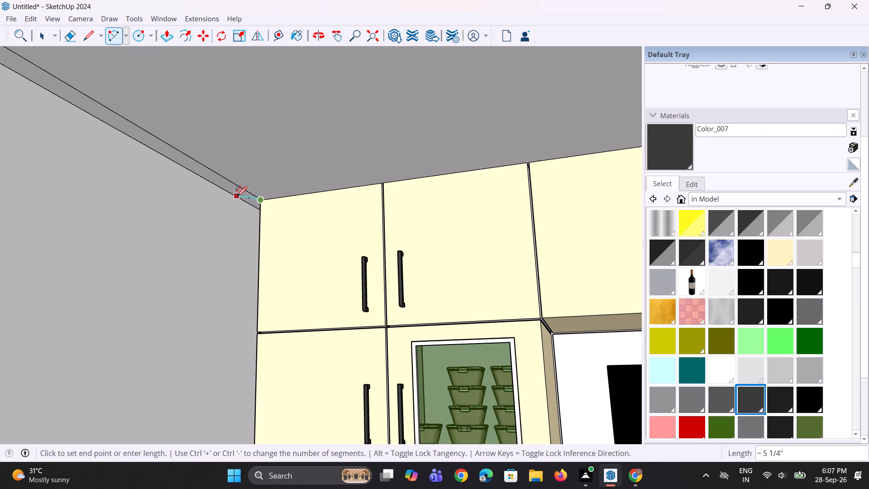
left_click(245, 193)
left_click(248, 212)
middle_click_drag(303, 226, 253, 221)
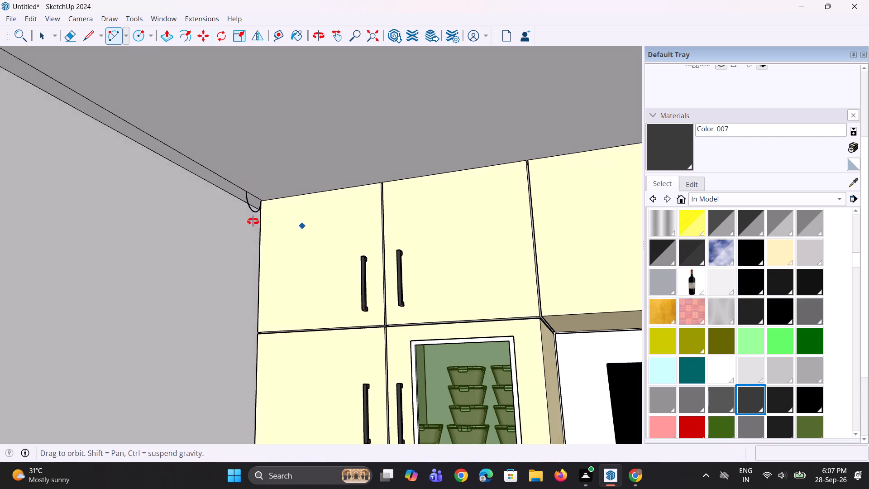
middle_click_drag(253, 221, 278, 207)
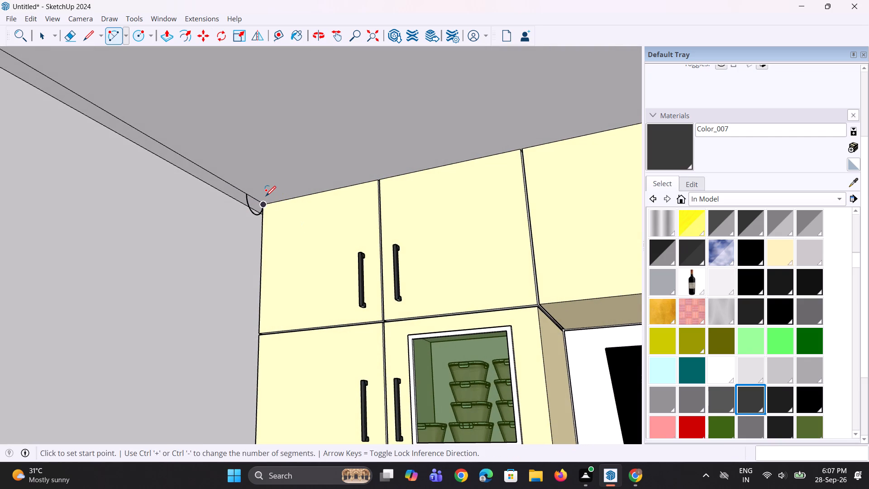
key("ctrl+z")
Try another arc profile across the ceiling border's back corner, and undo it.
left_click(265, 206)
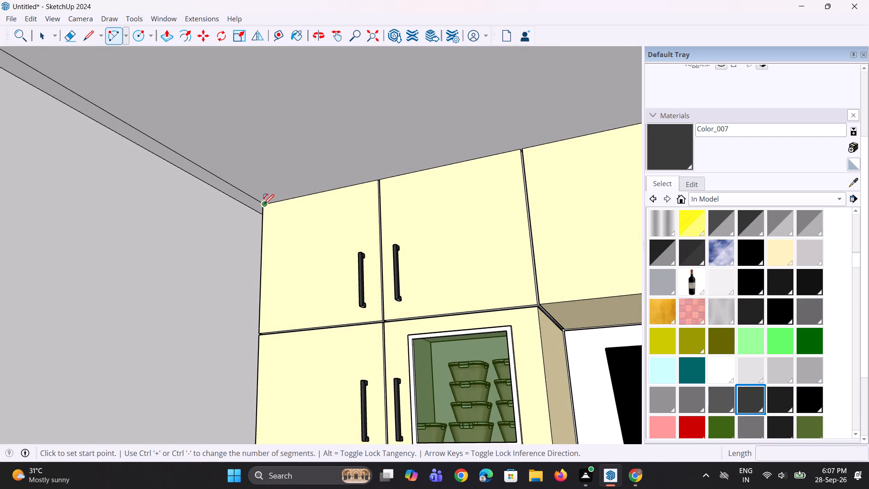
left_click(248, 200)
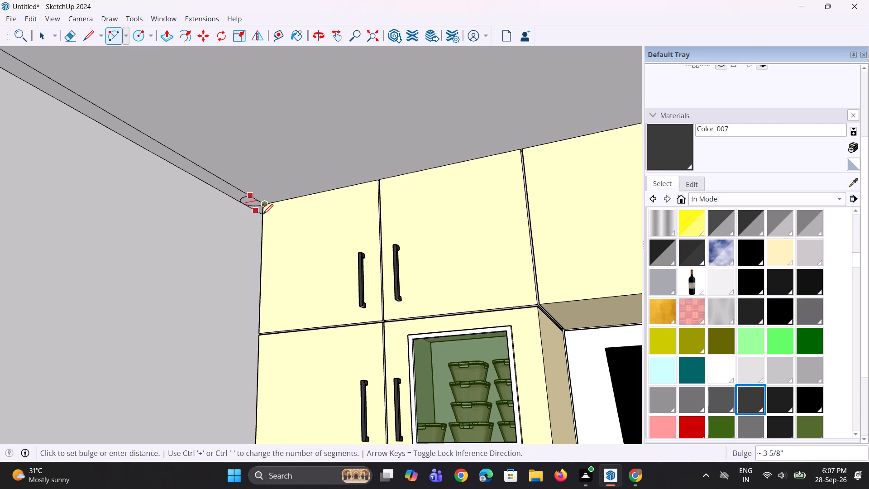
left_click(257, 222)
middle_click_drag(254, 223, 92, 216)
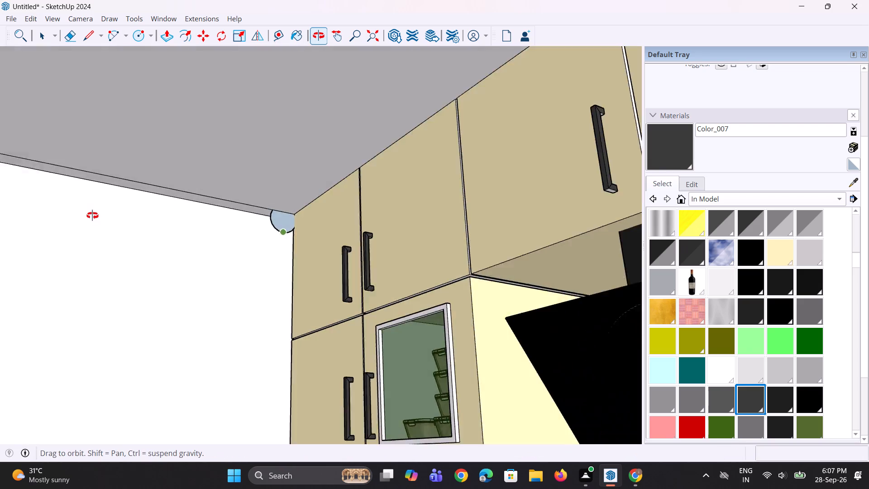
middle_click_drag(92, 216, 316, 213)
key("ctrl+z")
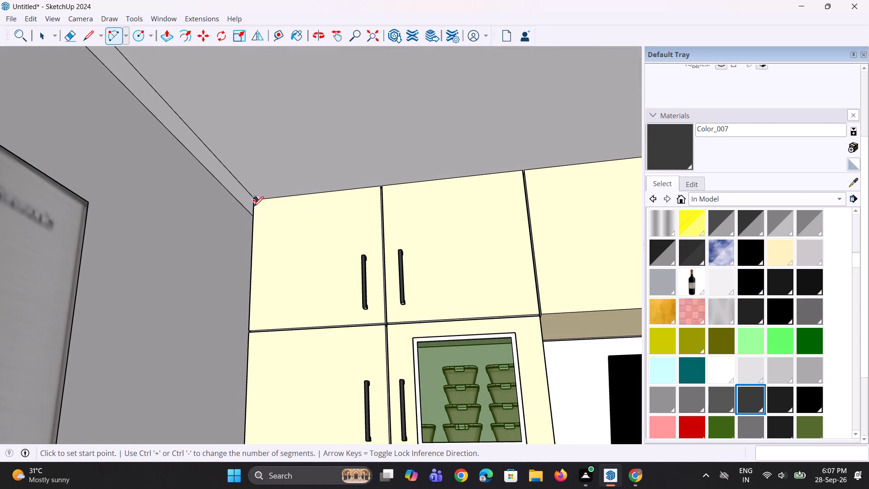
Draw a half-round profile about 4" wide with a 2" bulge at the ceiling border's back corner, closed with a line.
scroll(248, 206, "up", 4)
left_click(239, 207)
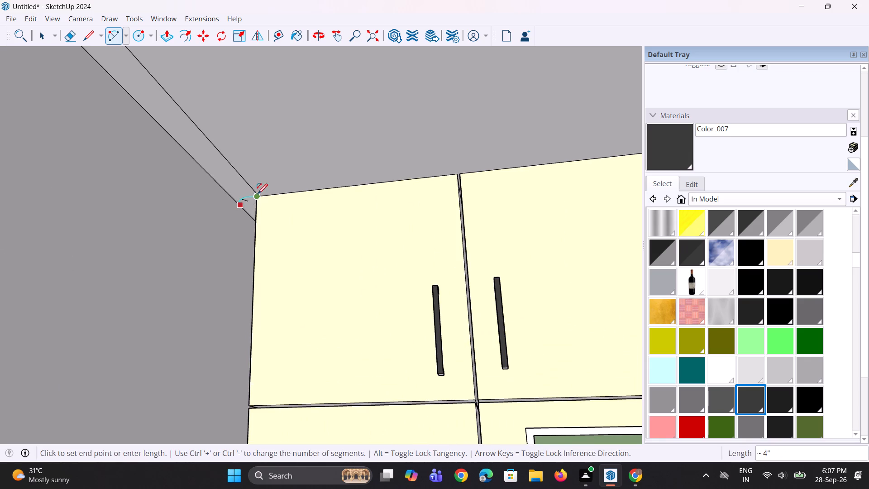
left_click(256, 194)
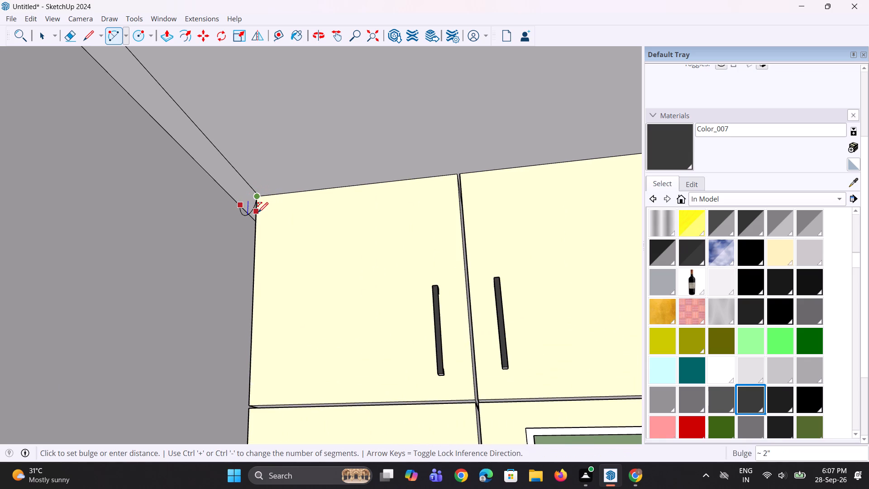
left_click(258, 213)
middle_click_drag(249, 215, 313, 236)
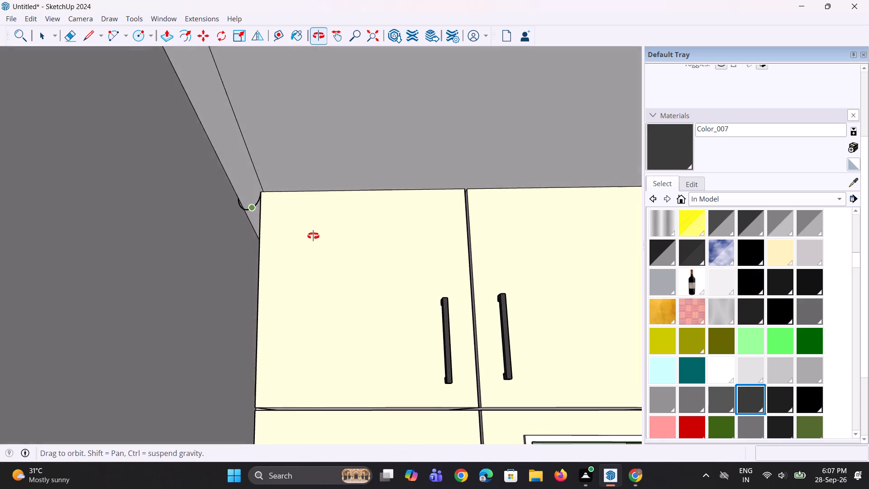
middle_click_drag(313, 236, 265, 221)
scroll(260, 193, "up", 6)
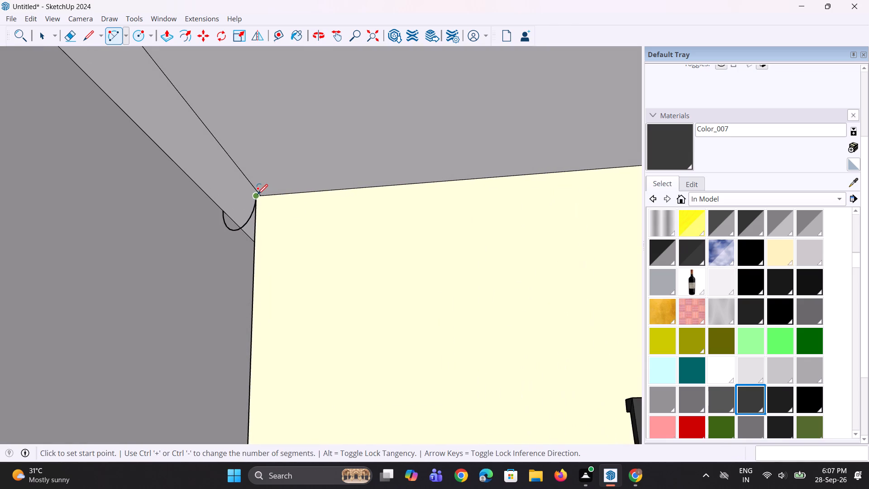
key("l")
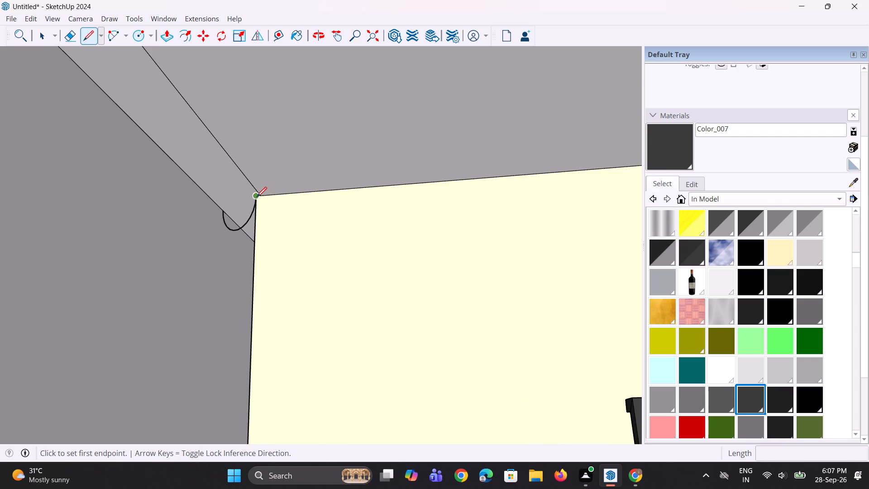
left_click(257, 197)
left_click(221, 209)
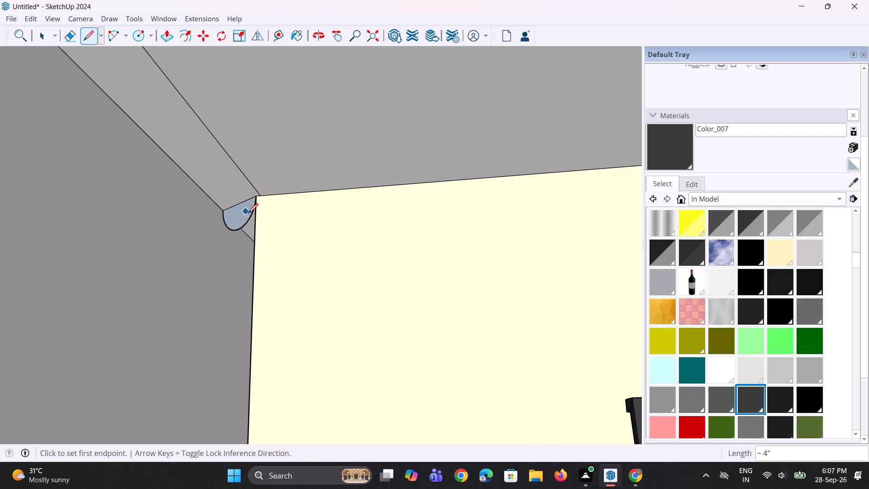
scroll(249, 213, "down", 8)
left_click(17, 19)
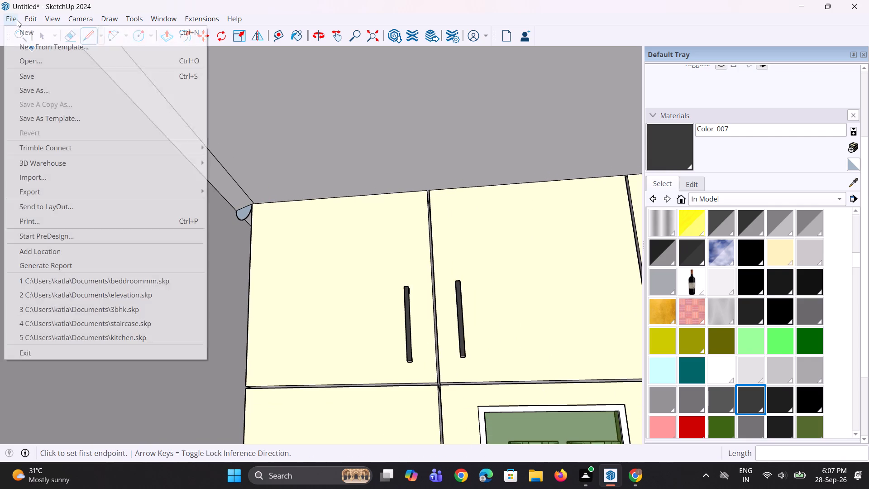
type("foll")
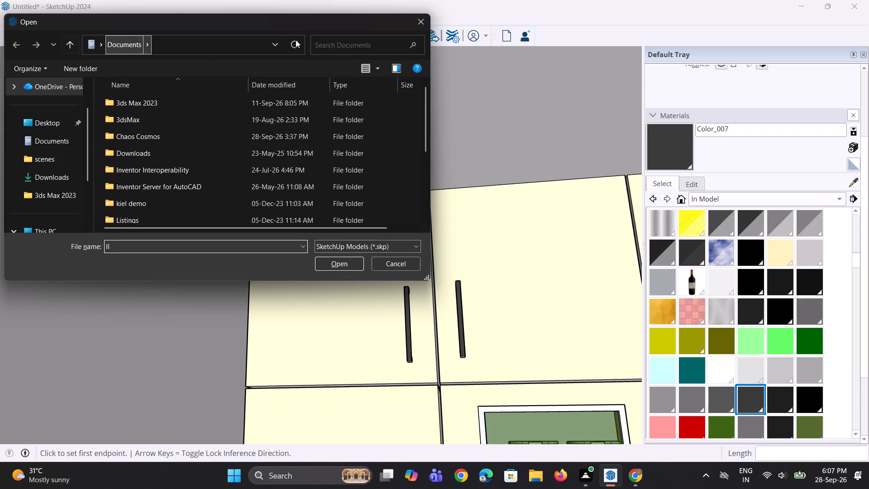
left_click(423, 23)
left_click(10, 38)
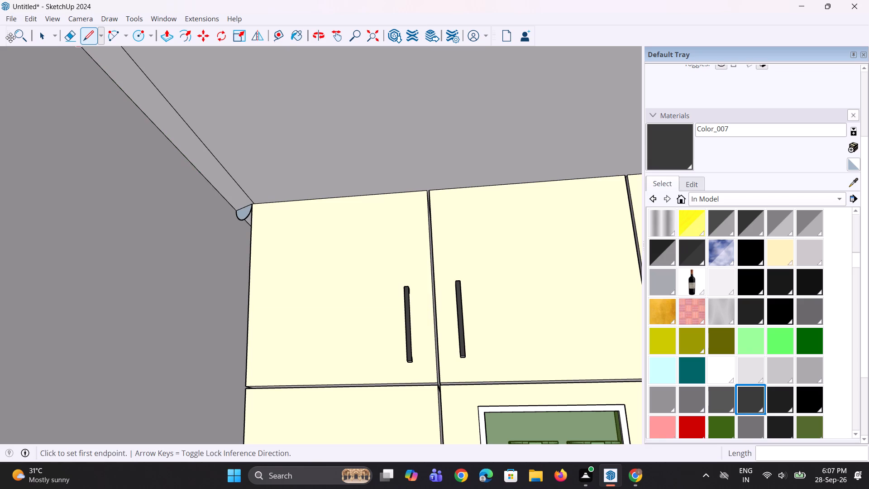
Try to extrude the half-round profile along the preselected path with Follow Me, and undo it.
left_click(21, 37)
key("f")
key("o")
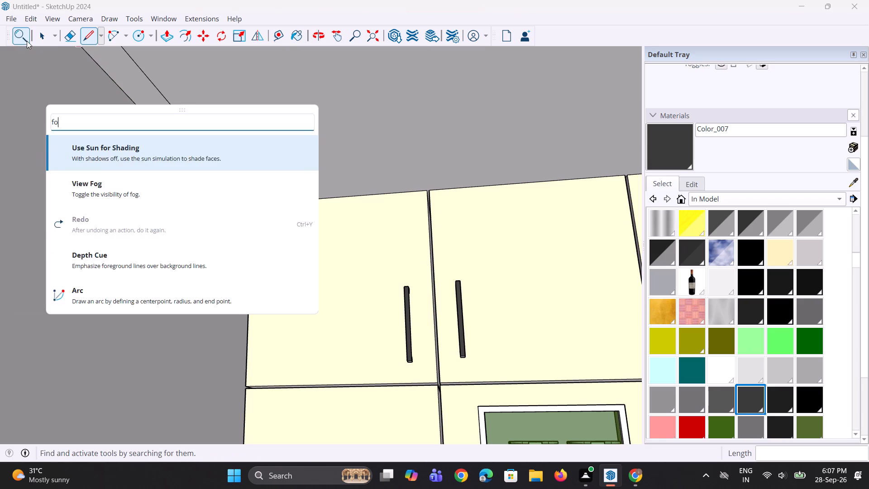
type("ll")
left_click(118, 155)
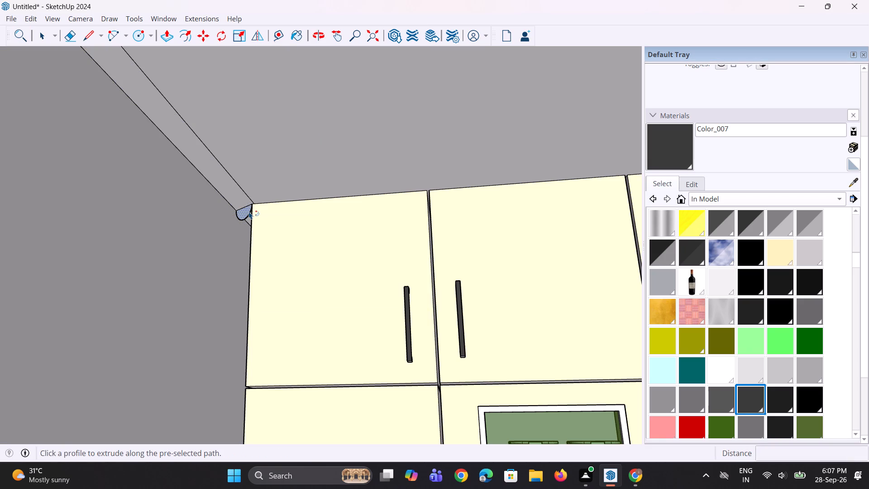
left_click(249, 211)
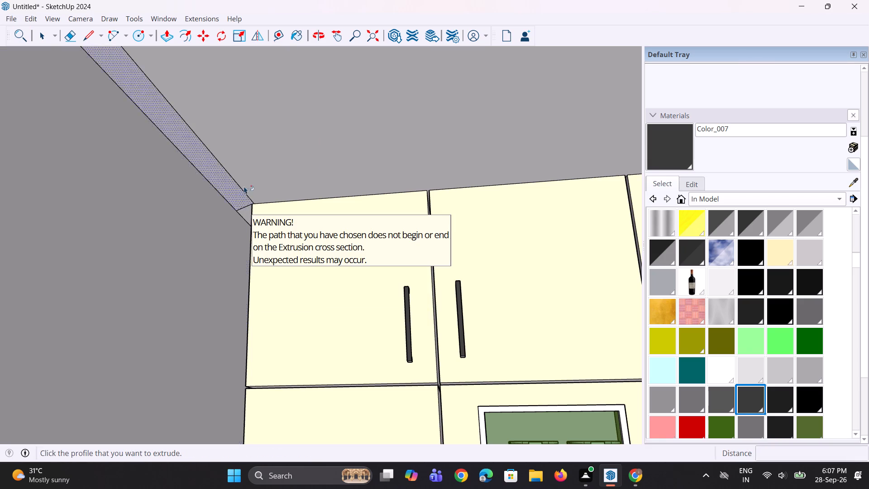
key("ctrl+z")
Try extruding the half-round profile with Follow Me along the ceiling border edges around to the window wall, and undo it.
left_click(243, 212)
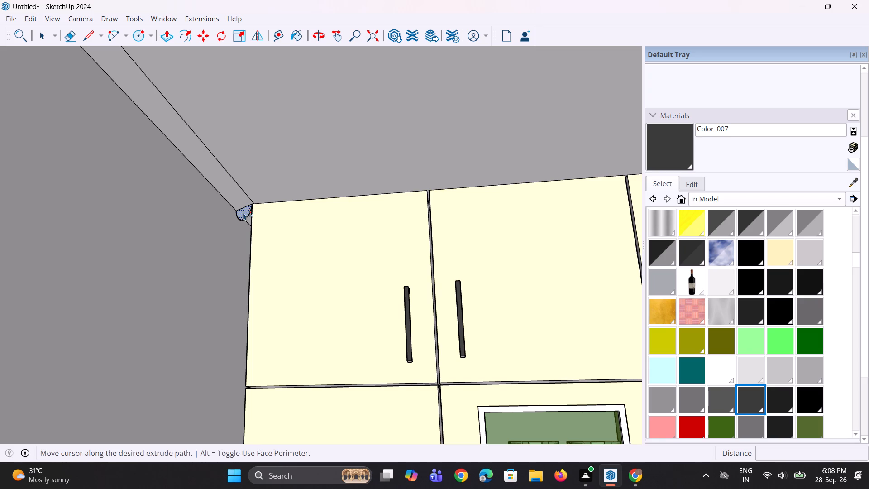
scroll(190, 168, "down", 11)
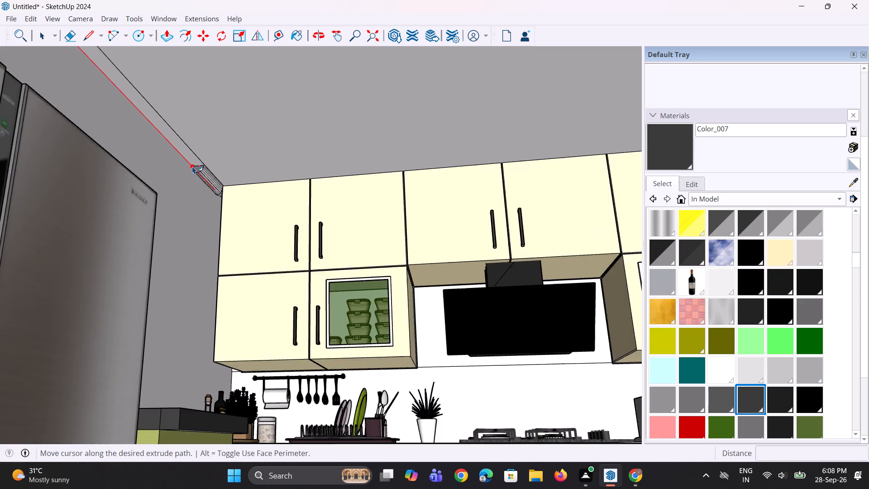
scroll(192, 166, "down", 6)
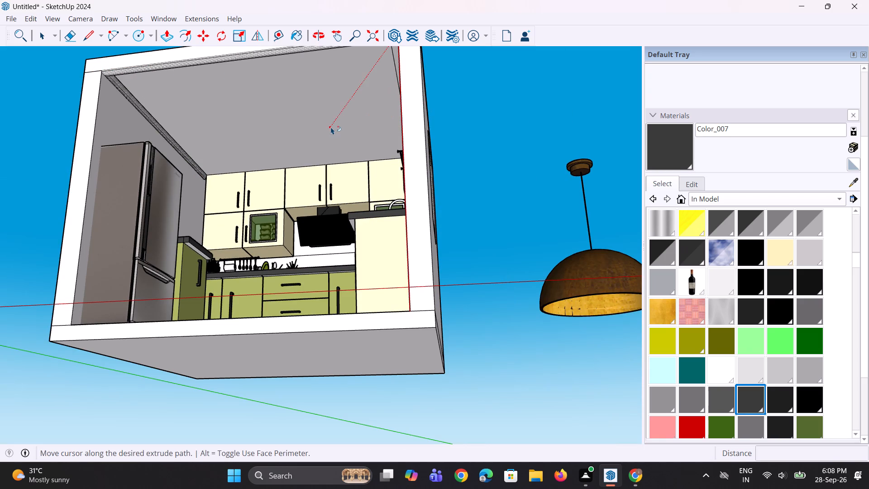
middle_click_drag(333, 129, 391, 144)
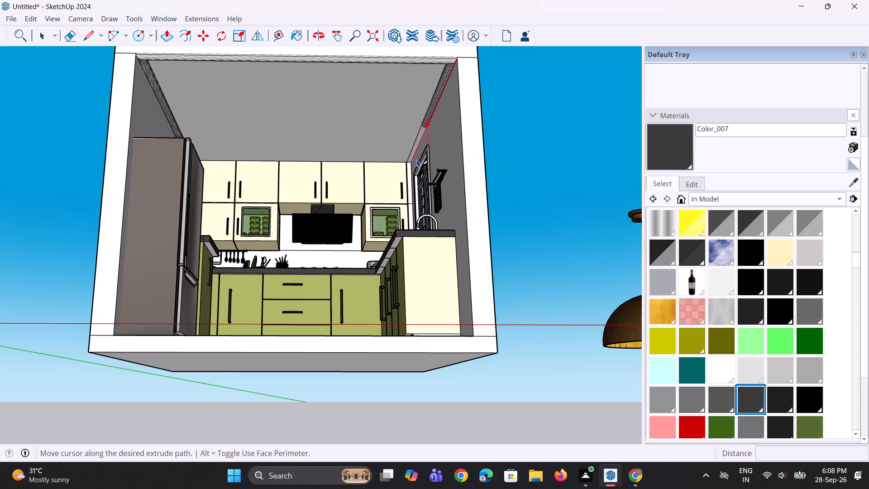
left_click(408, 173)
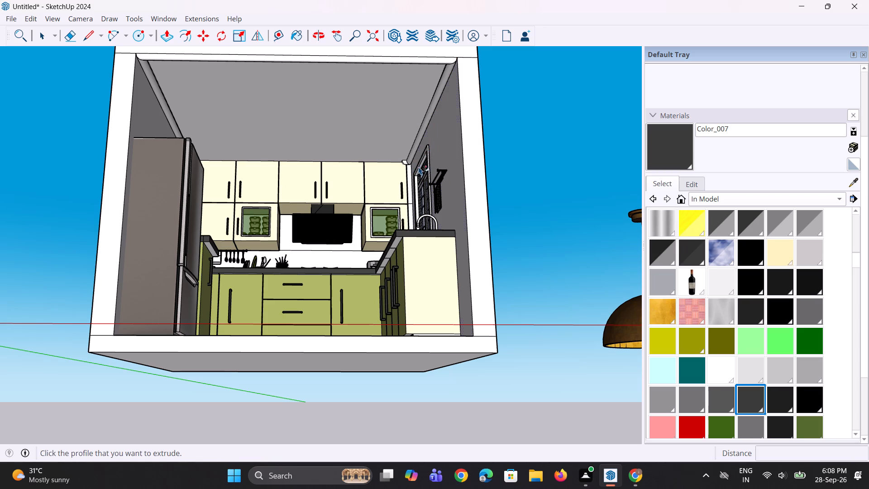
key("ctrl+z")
Extrude the half-round profile with Follow Me along the ceiling border edges, from the fridge-side back corner around to the window wall's cabinet end.
scroll(175, 121, "up", 6)
middle_click_drag(191, 134, 123, 191)
scroll(196, 182, "up", 6)
left_click(215, 185)
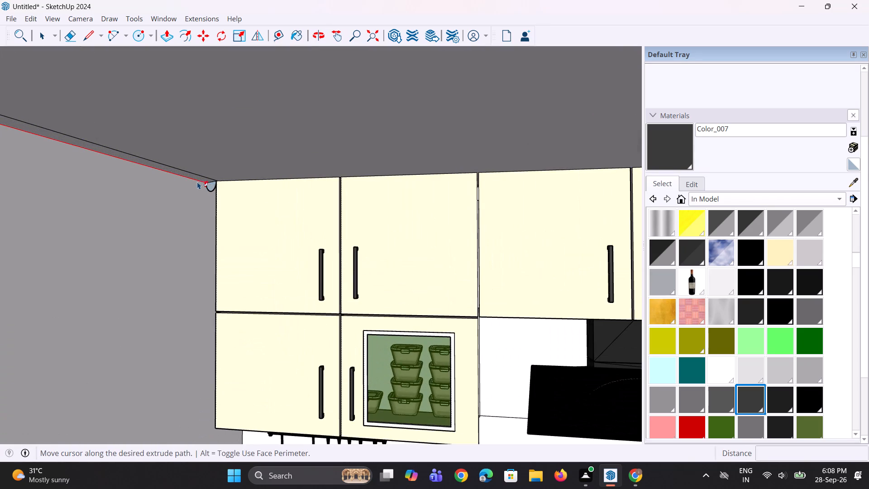
scroll(187, 166, "down", 9)
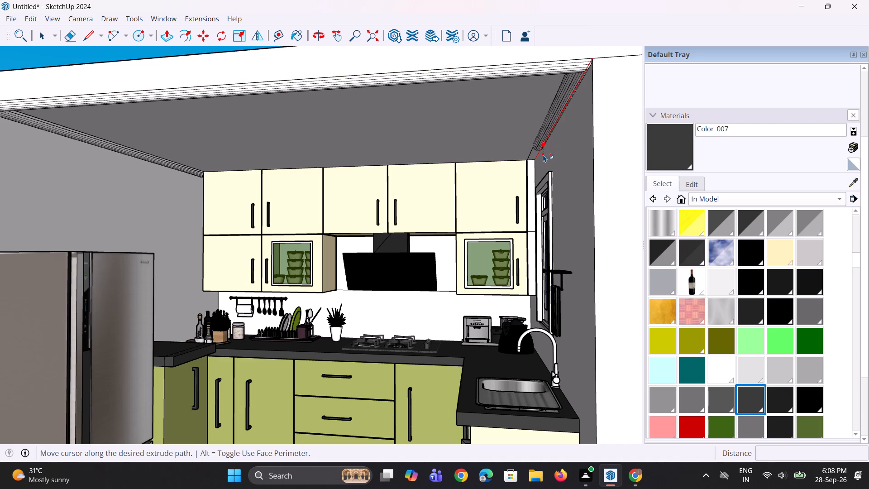
scroll(543, 154, "up", 7)
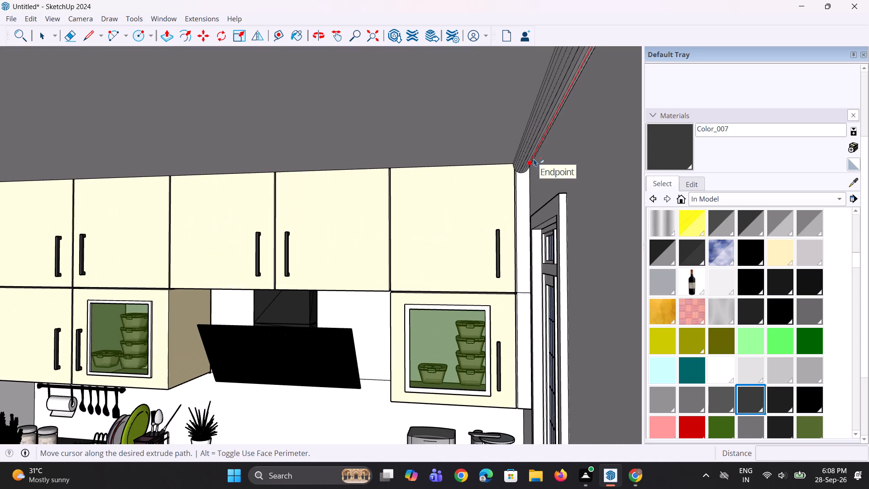
left_click(534, 154)
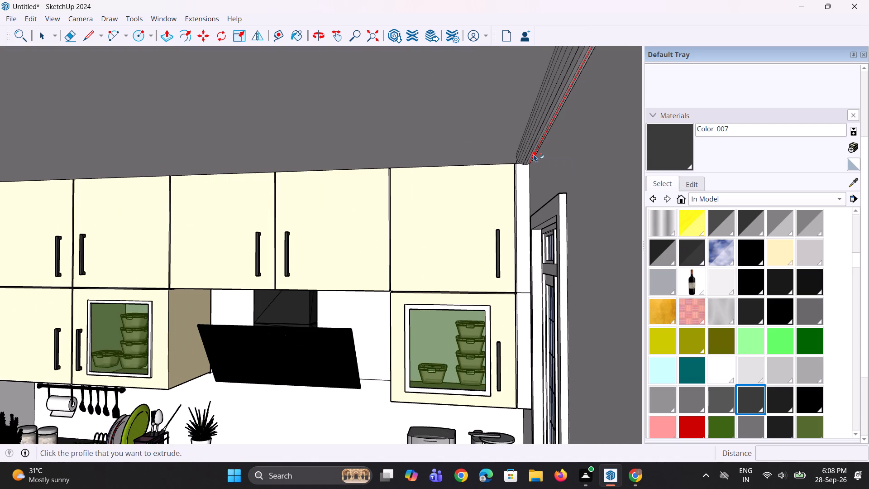
Push/Pull the cornice moulding's end face on the window wall about 9 7/16" towards the wall cabinets.
middle_click_drag(516, 162, 640, 146)
scroll(557, 151, "up", 5)
middle_click_drag(528, 181, 563, 163)
scroll(543, 184, "up", 3)
middle_click_drag(506, 187, 570, 184)
scroll(527, 187, "up", 3)
middle_click_drag(517, 191, 587, 190)
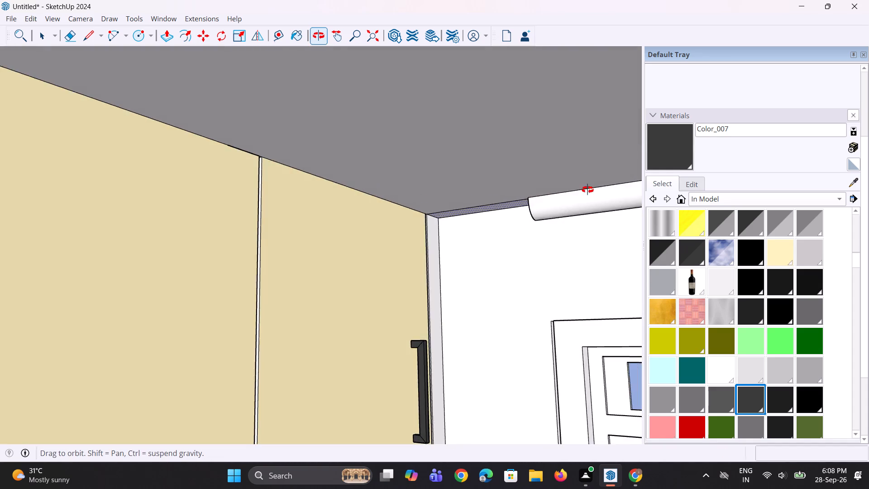
middle_click_drag(587, 190, 635, 214)
scroll(550, 215, "up", 8)
middle_click_drag(516, 210, 568, 234)
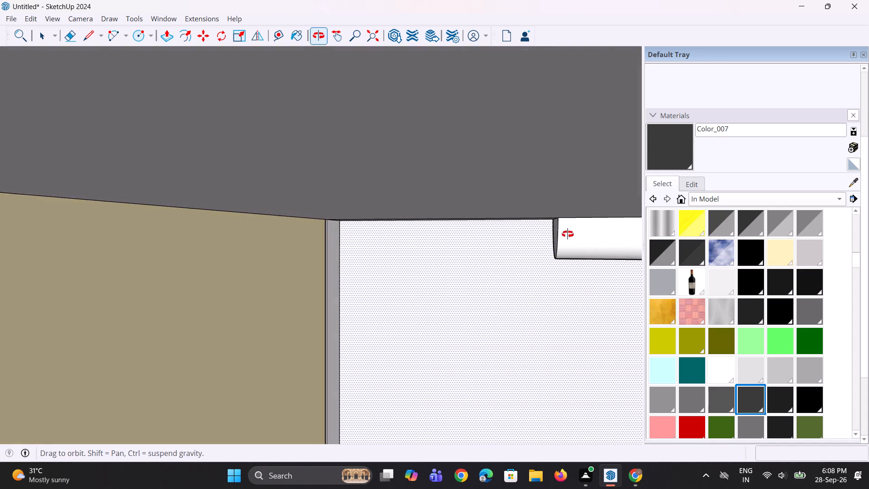
middle_click_drag(568, 234, 568, 235)
key("p")
middle_click_drag(530, 230, 542, 237)
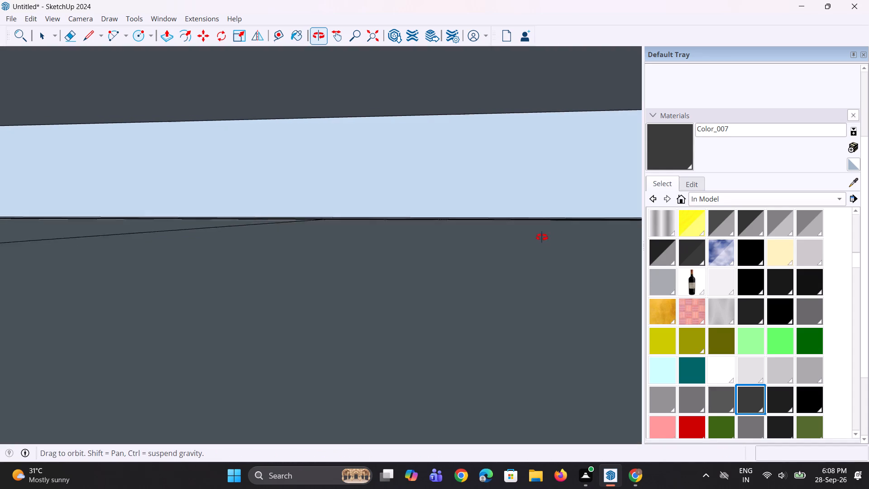
middle_click_drag(542, 237, 525, 229)
scroll(542, 230, "up", 5)
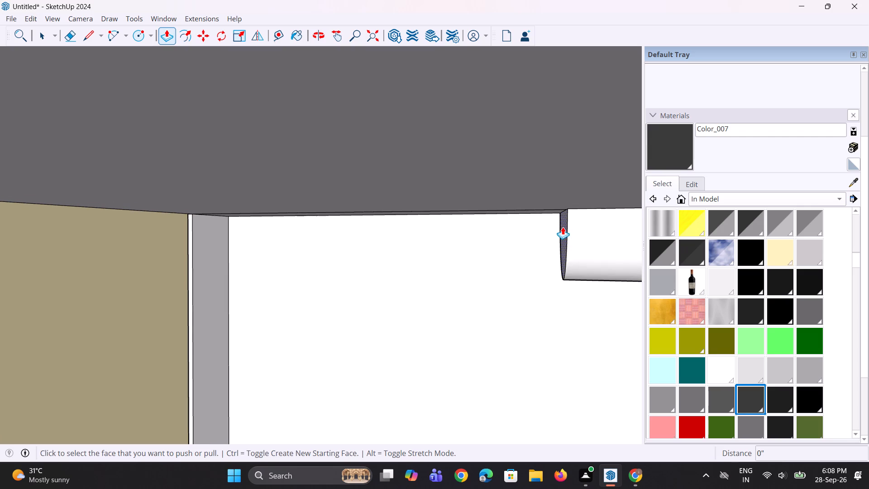
left_click(559, 225)
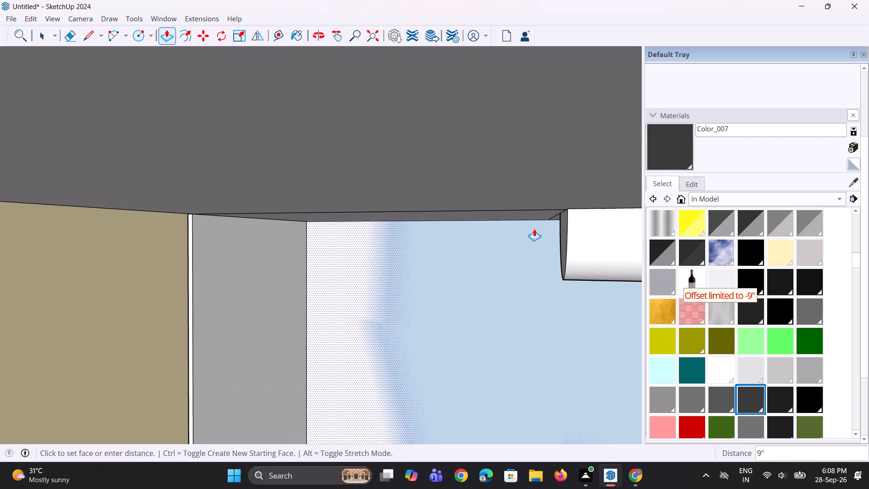
key("Escape")
middle_click_drag(559, 229, 566, 234)
scroll(554, 238, "up", 8)
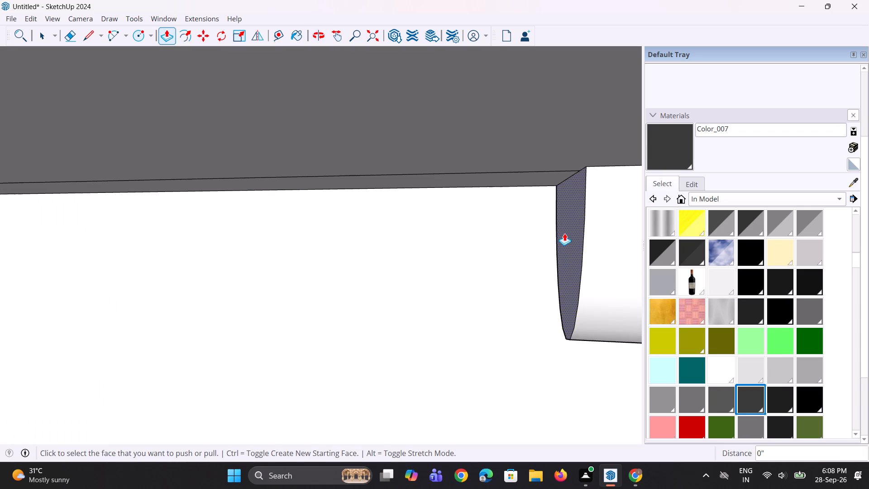
left_click(568, 228)
scroll(468, 201, "down", 4)
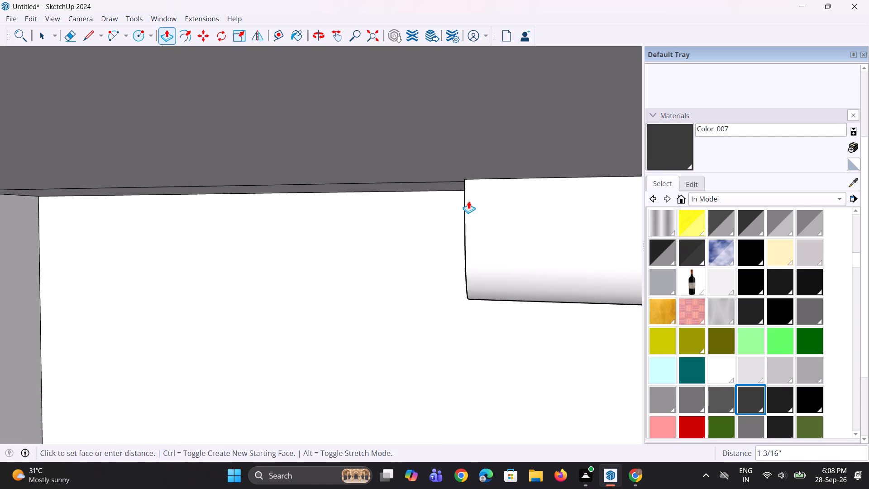
scroll(468, 201, "down", 3)
left_click(141, 197)
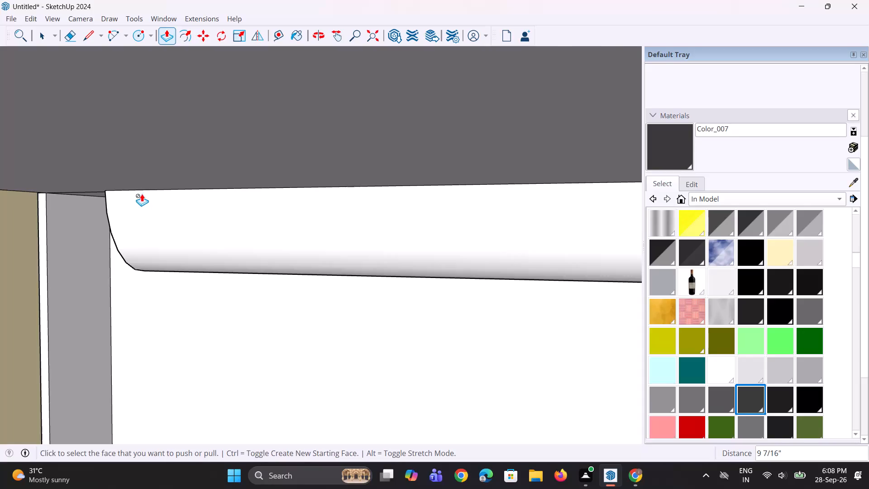
Move the brown dome pendant lamp from outside the room into the kitchen, in front of the fridge-side wall cabinets.
scroll(138, 187, "down", 19)
middle_click_drag(277, 202, 137, 211)
scroll(140, 202, "down", 8)
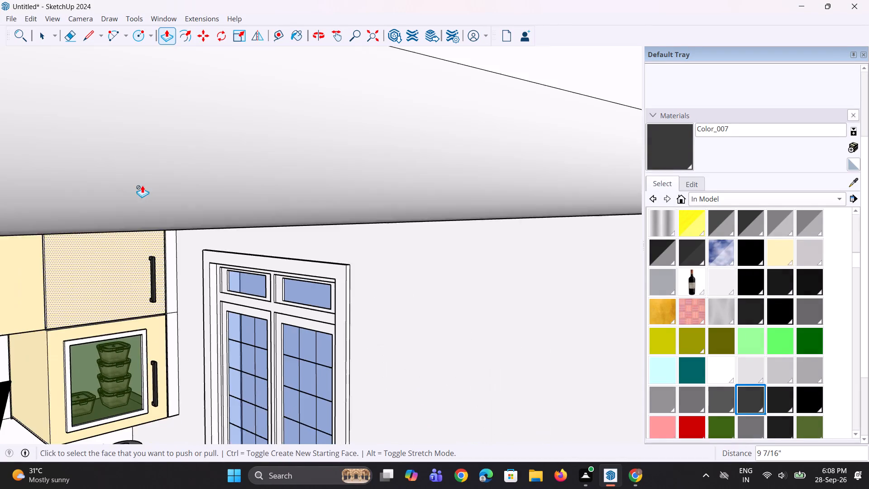
scroll(142, 185, "down", 5)
middle_click_drag(218, 230, 176, 220)
scroll(181, 213, "down", 6)
middle_click_drag(210, 211, 154, 187)
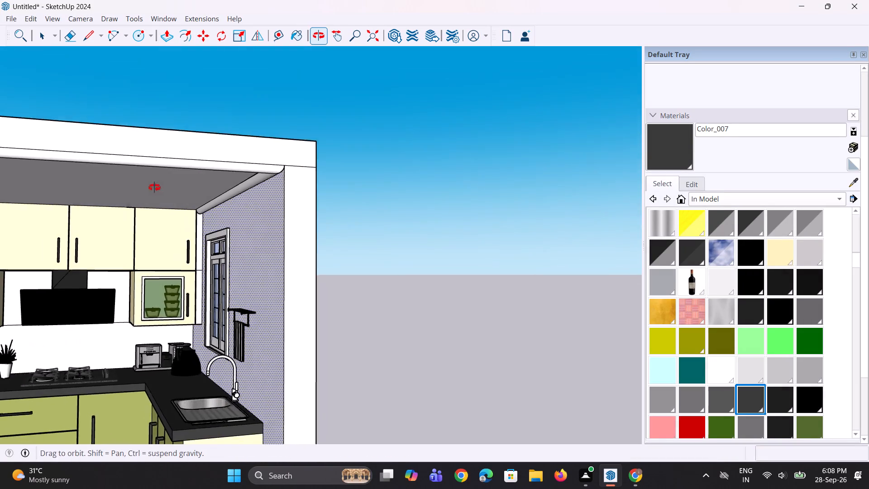
middle_click_drag(154, 187, 154, 186)
scroll(193, 167, "down", 5)
middle_click_drag(201, 174, 161, 180)
scroll(161, 180, "down", 8)
middle_click_drag(65, 223, 65, 221)
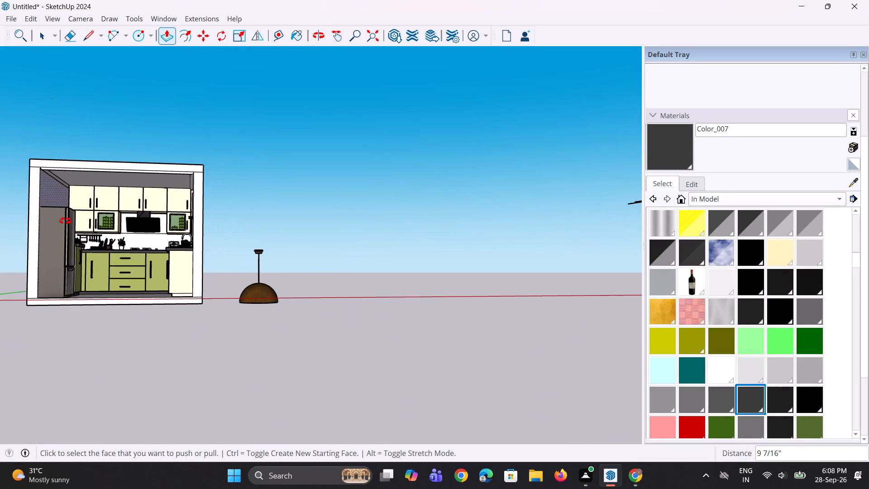
middle_click_drag(65, 221, 53, 219)
key("space")
left_click(258, 288)
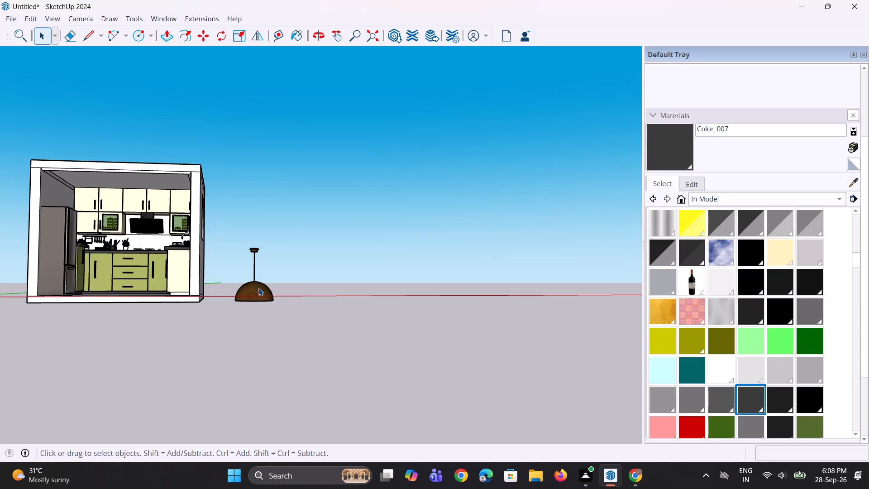
key("m")
left_click(238, 249)
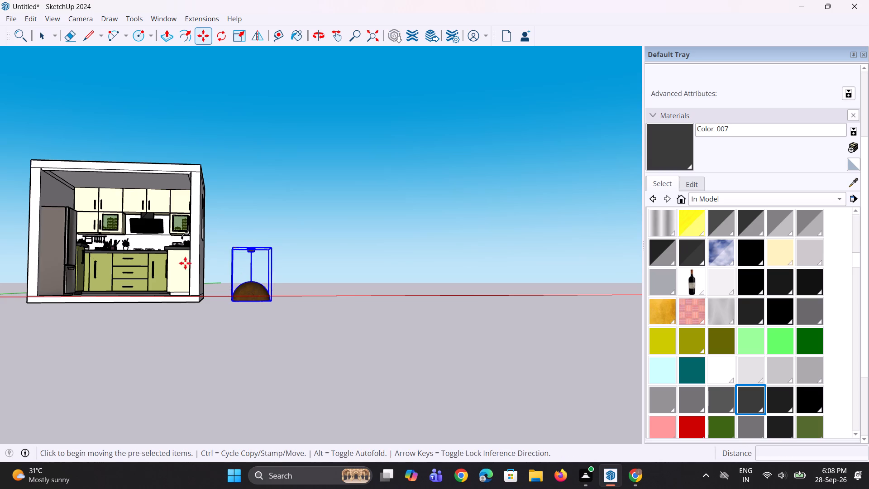
scroll(62, 215, "up", 13)
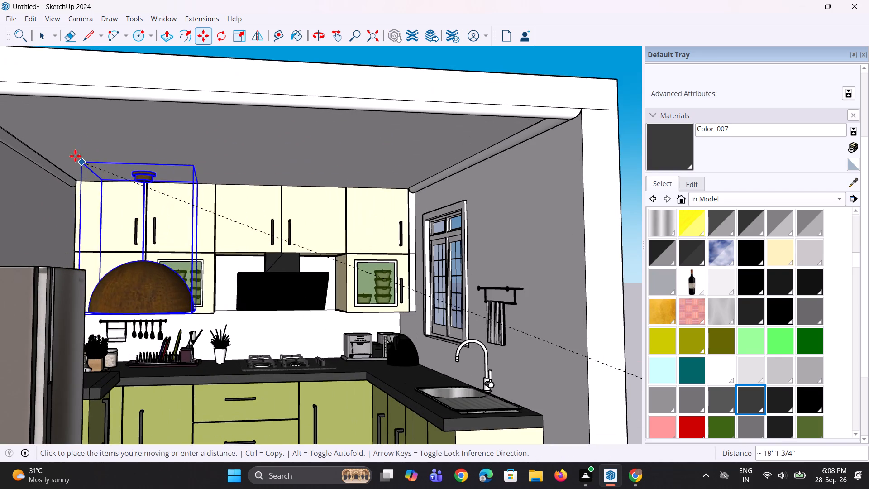
left_click(62, 146)
Scale the pendant lamp down uniformly to about 0.46.
scroll(387, 236, "up", 1)
middle_click_drag(388, 236, 272, 253)
scroll(220, 202, "up", 3)
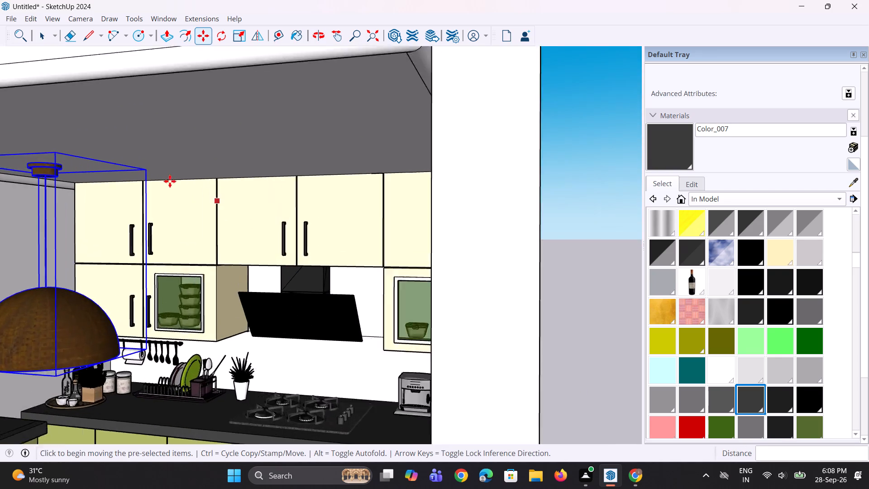
scroll(170, 181, "up", 2)
key("s")
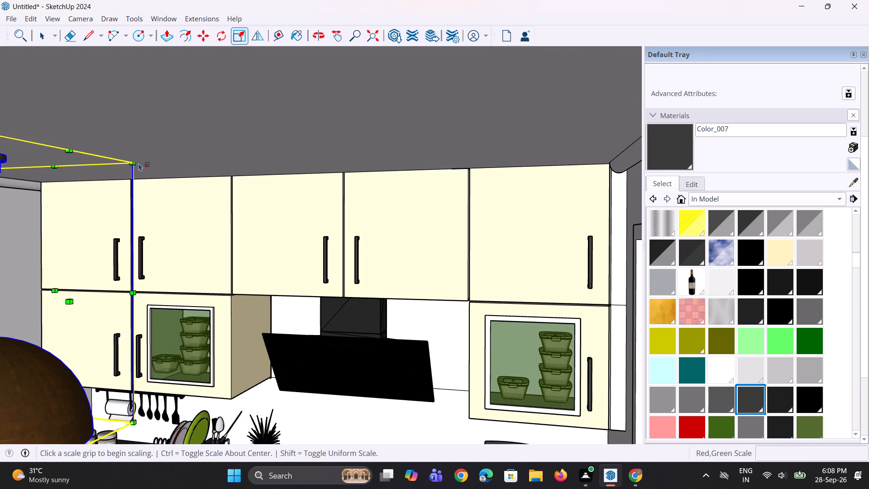
left_click(136, 162)
scroll(77, 211, "down", 5)
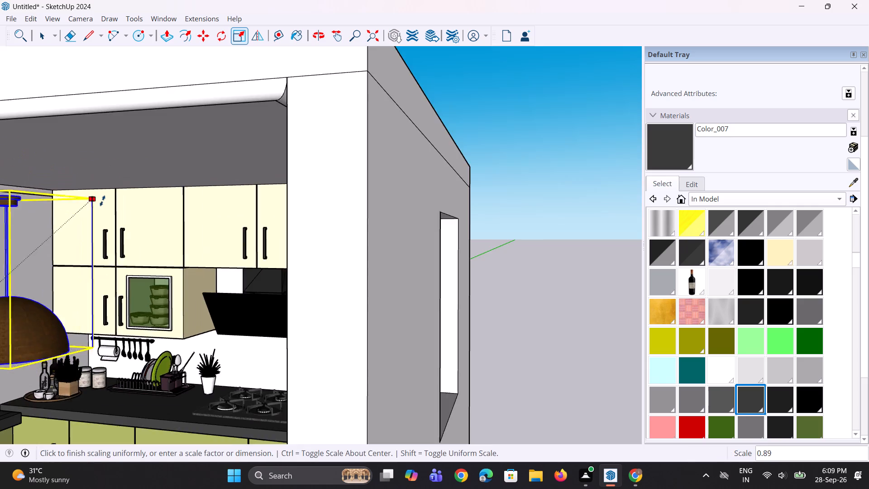
scroll(102, 201, "down", 8)
left_click(64, 224)
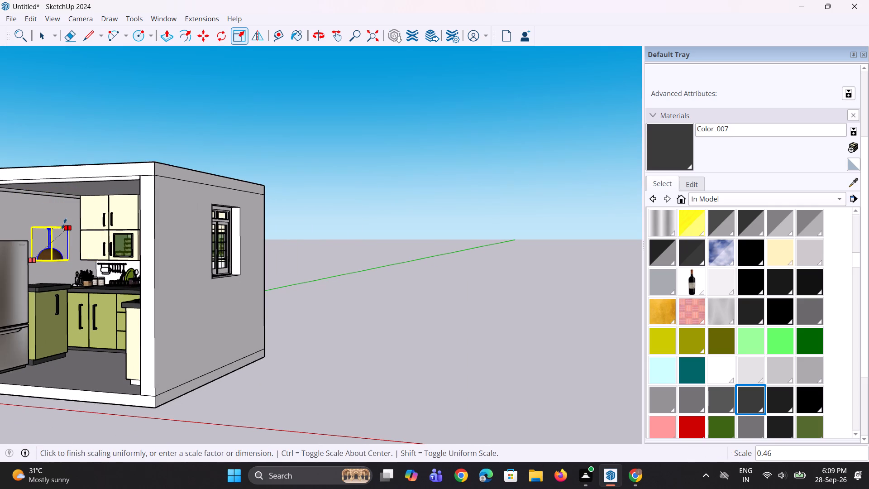
Move the scaled pendant lamp up towards the kitchen ceiling.
middle_click_drag(42, 241, 100, 198)
scroll(52, 197, "up", 3)
key("m")
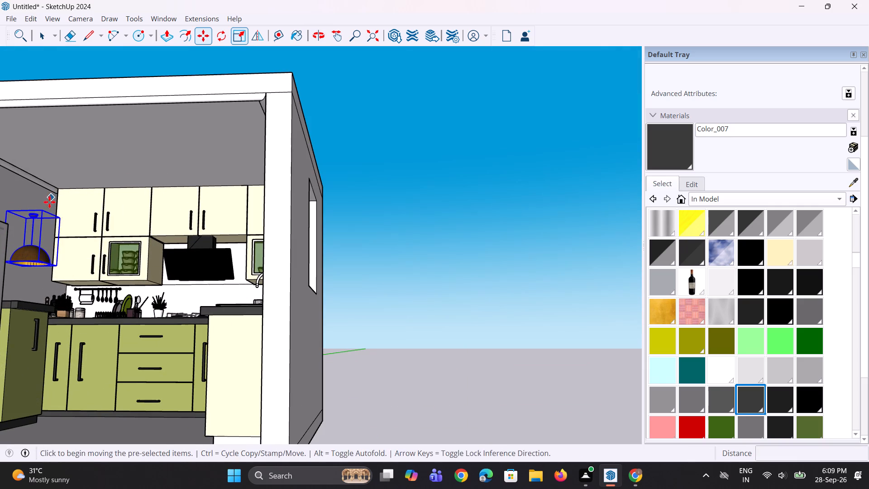
left_click(43, 205)
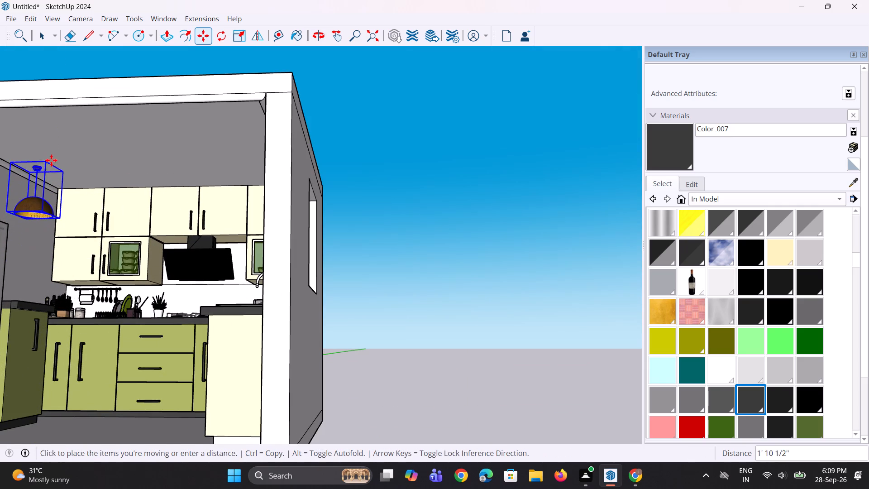
left_click(49, 147)
Move the pendant lamp about 1' 3 9/16" along the ceiling, away from the fridge wall, and deselect it.
middle_click_drag(73, 169, 67, 181)
scroll(66, 176, "up", 2)
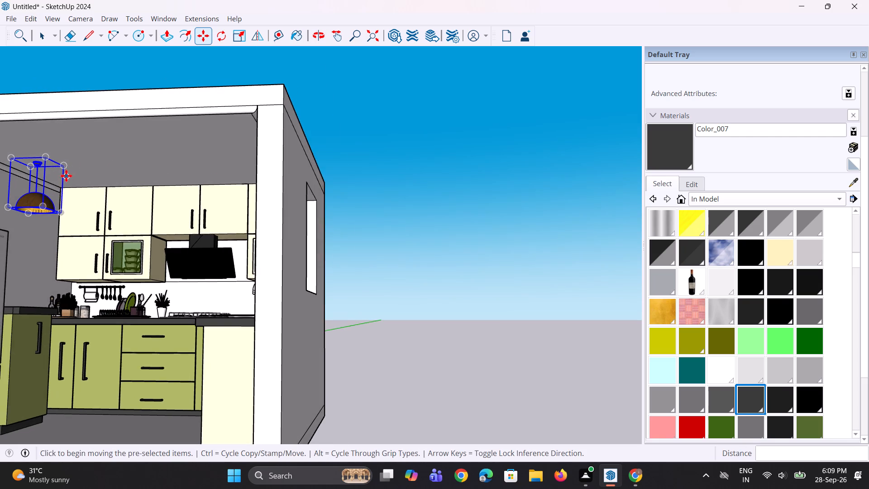
scroll(66, 176, "up", 4)
left_click(61, 159)
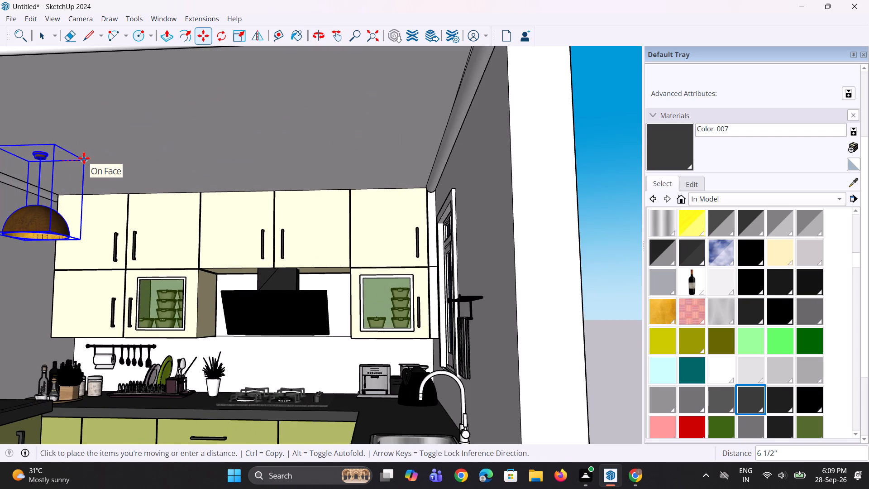
key("Escape")
middle_click_drag(84, 164, 25, 202)
scroll(61, 192, "up", 9)
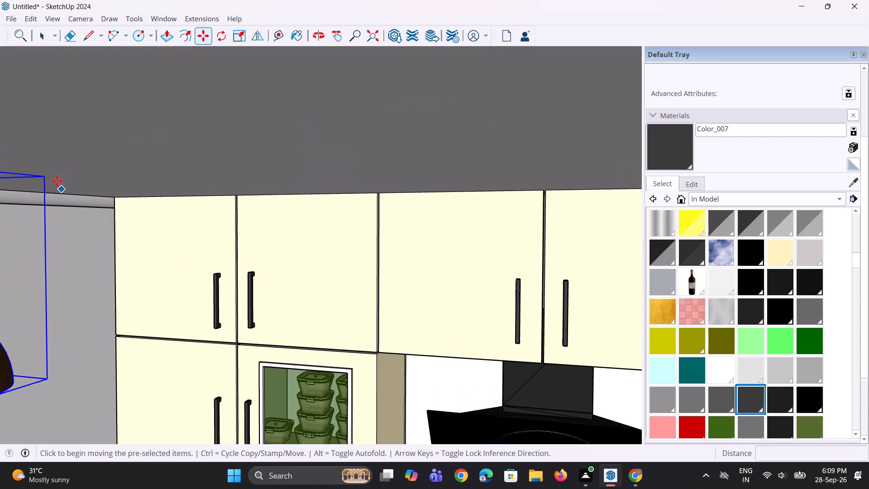
left_click(48, 182)
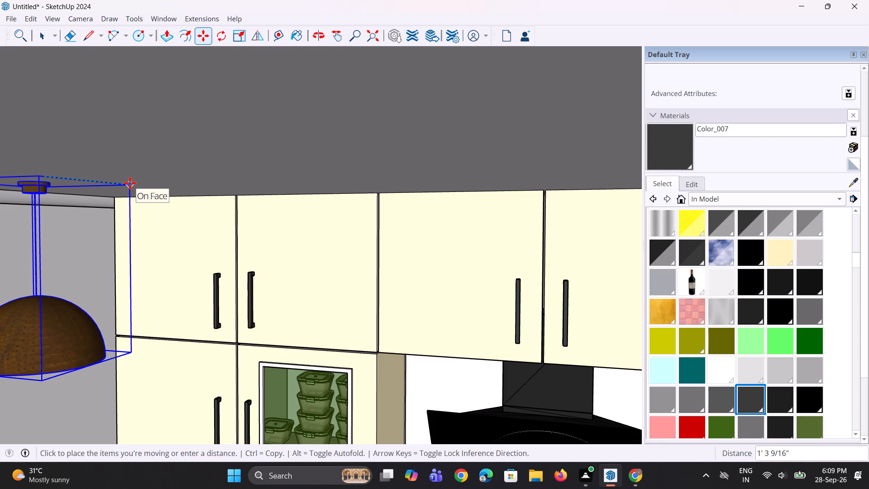
left_click(131, 183)
scroll(131, 183, "down", 12)
key("space")
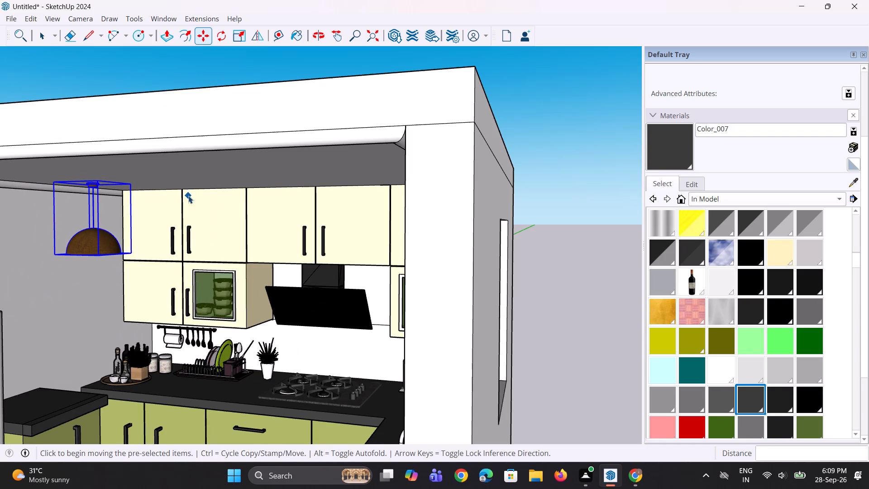
key("space")
left_click(575, 254)
middle_click_drag(307, 273, 439, 274)
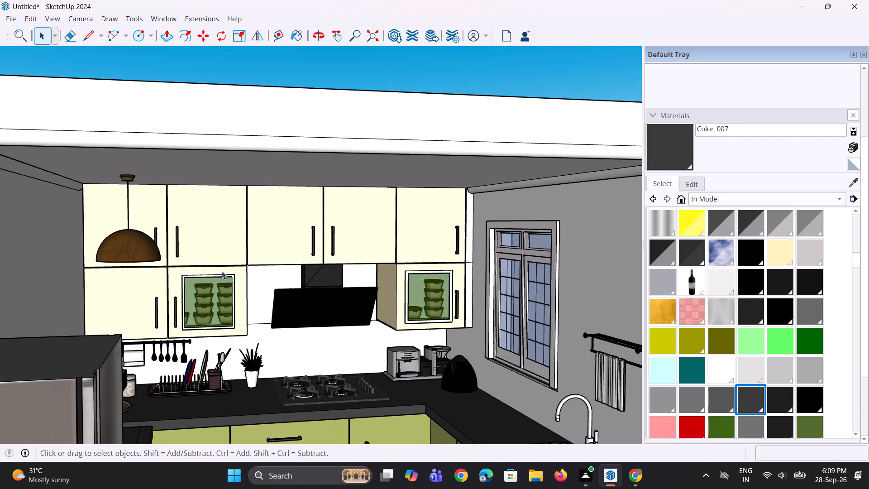
Save the model in the Documents folder under the file name ababab.
middle_click_drag(190, 267, 169, 284)
scroll(190, 267, "down", 1)
scroll(162, 297, "down", 4)
middle_click_drag(180, 286, 170, 243)
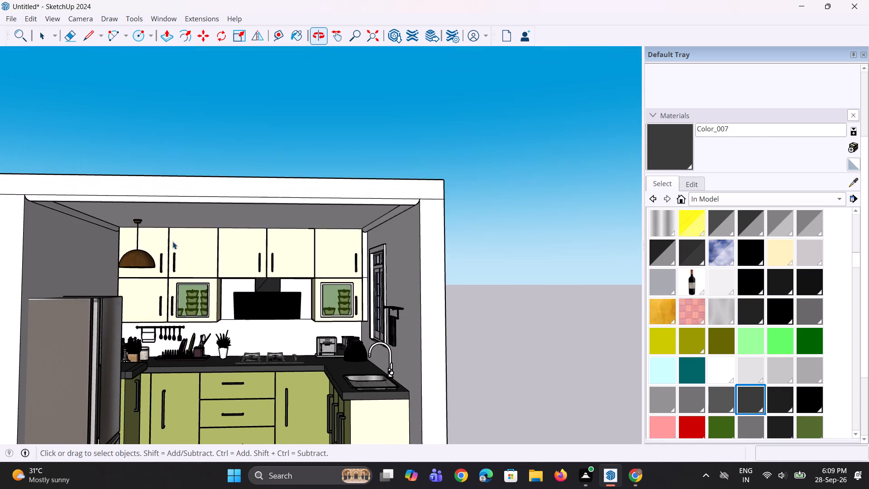
scroll(221, 249, "down", 3)
key("ctrl+s")
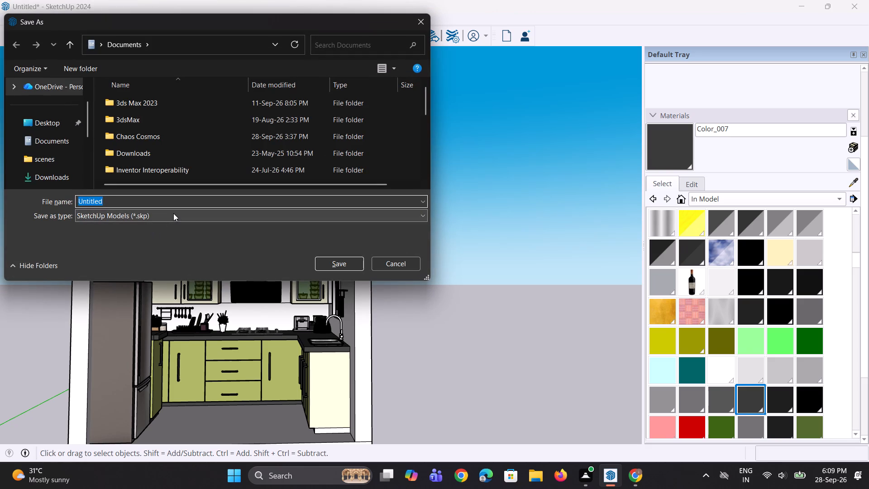
type("ababab")
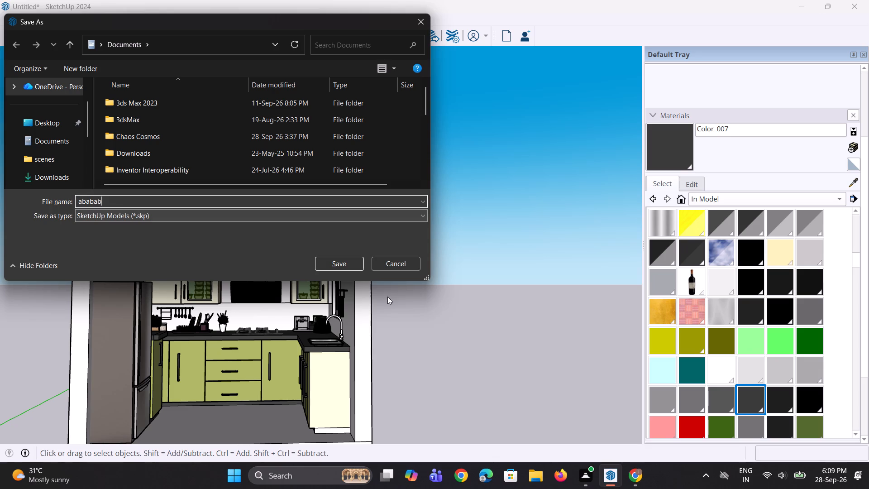
left_click(344, 264)
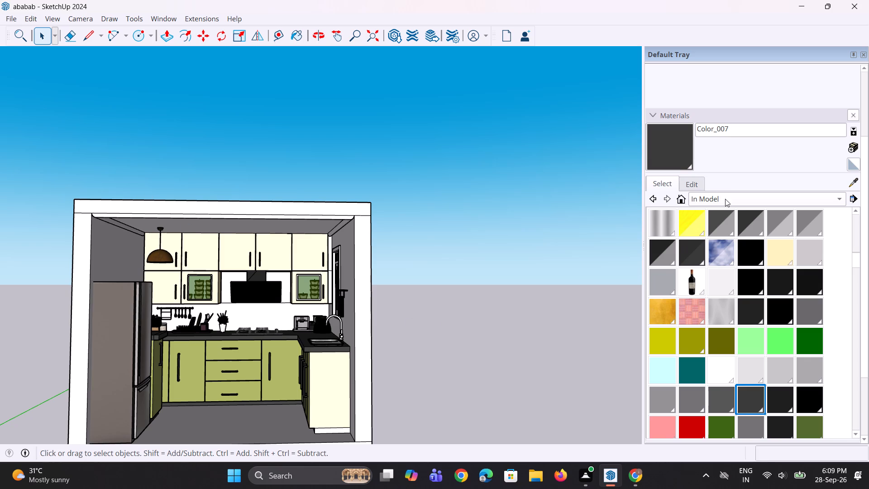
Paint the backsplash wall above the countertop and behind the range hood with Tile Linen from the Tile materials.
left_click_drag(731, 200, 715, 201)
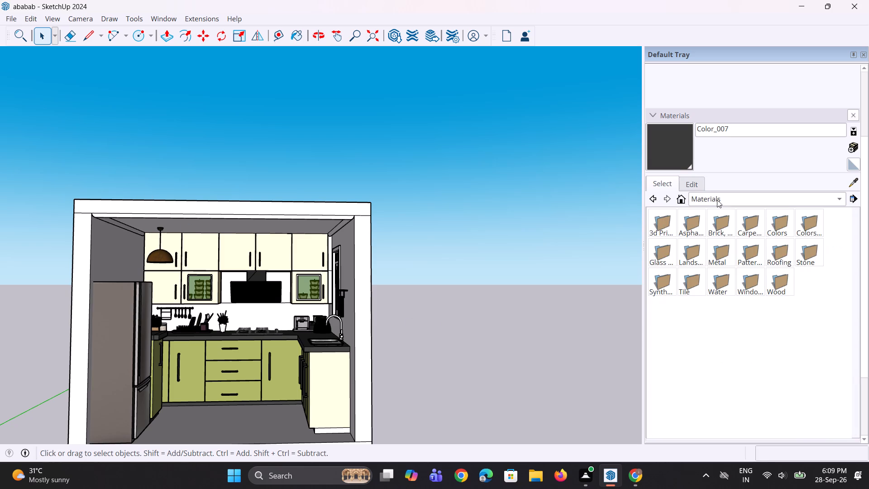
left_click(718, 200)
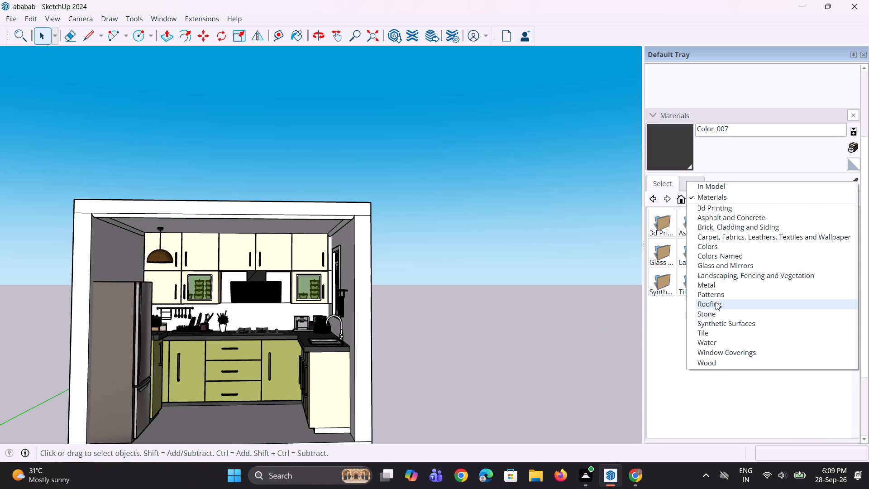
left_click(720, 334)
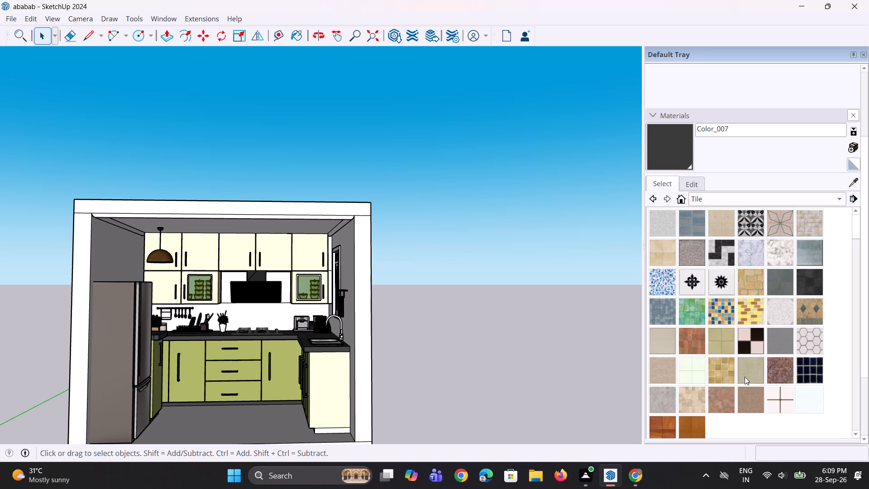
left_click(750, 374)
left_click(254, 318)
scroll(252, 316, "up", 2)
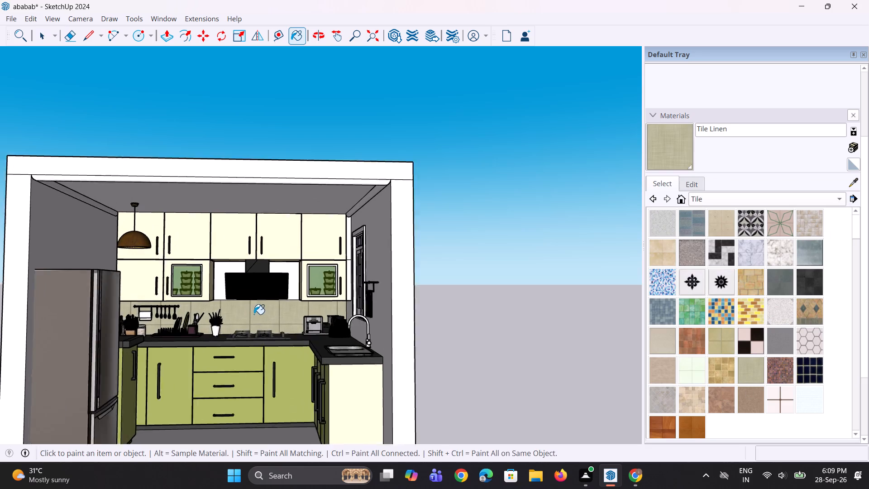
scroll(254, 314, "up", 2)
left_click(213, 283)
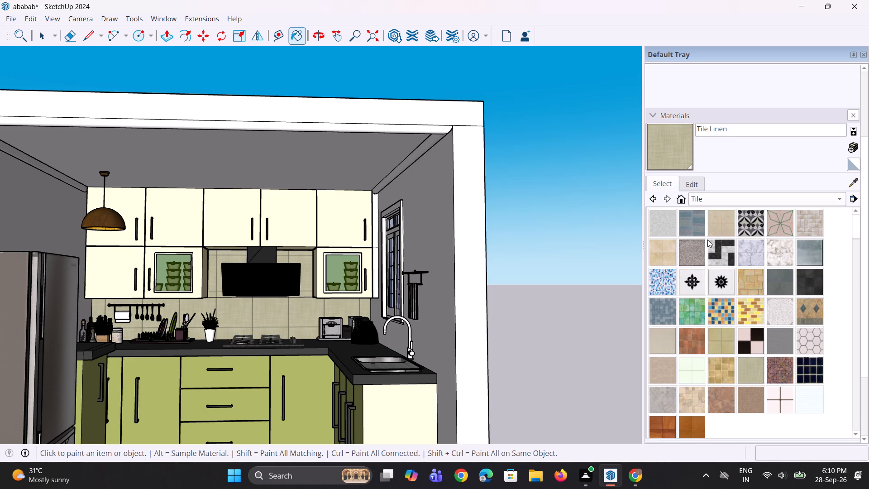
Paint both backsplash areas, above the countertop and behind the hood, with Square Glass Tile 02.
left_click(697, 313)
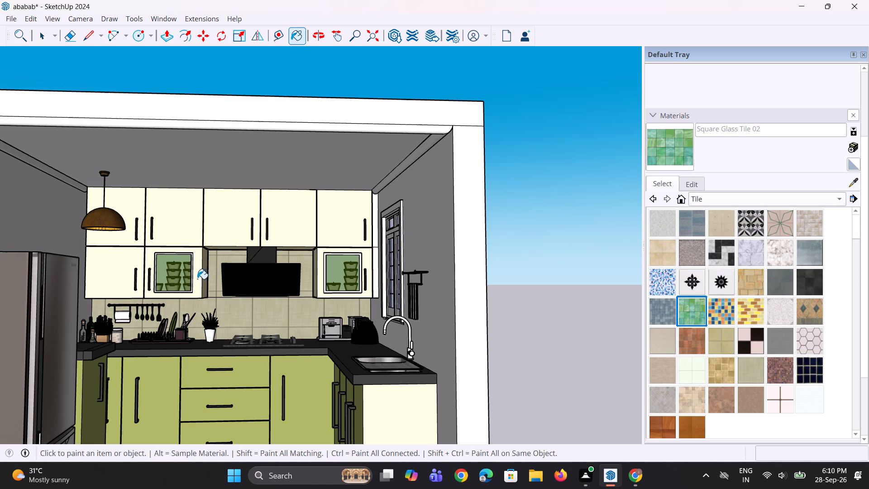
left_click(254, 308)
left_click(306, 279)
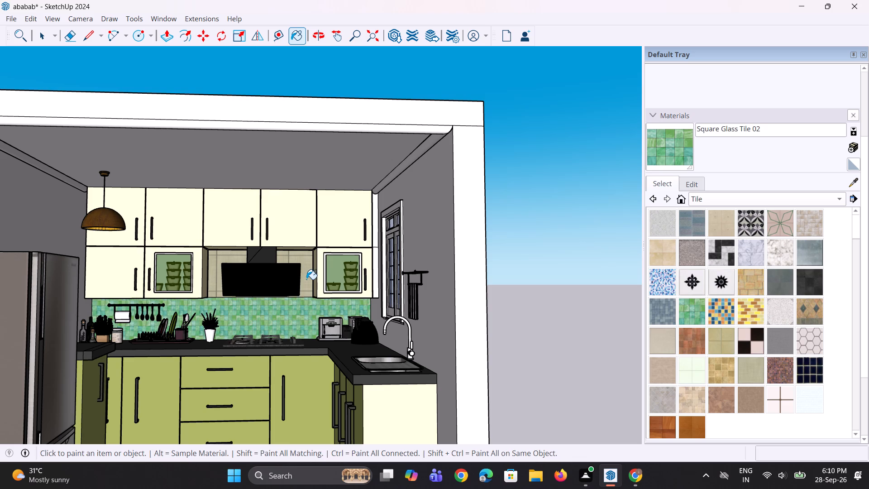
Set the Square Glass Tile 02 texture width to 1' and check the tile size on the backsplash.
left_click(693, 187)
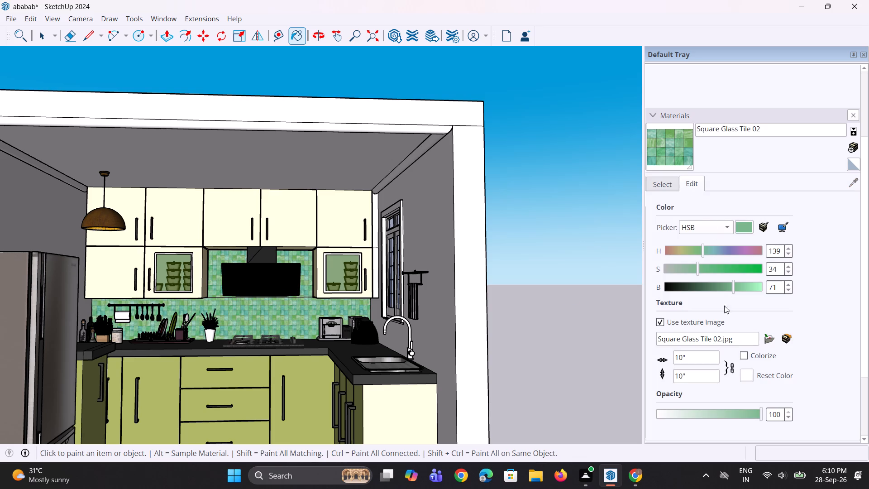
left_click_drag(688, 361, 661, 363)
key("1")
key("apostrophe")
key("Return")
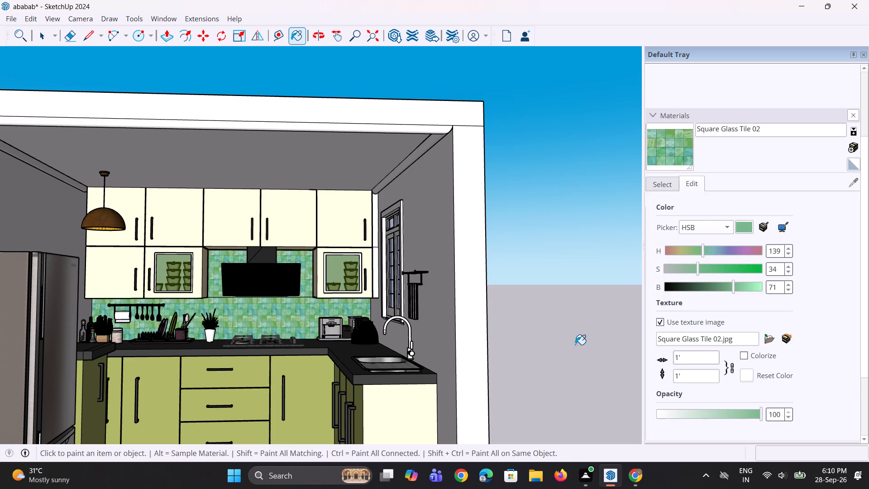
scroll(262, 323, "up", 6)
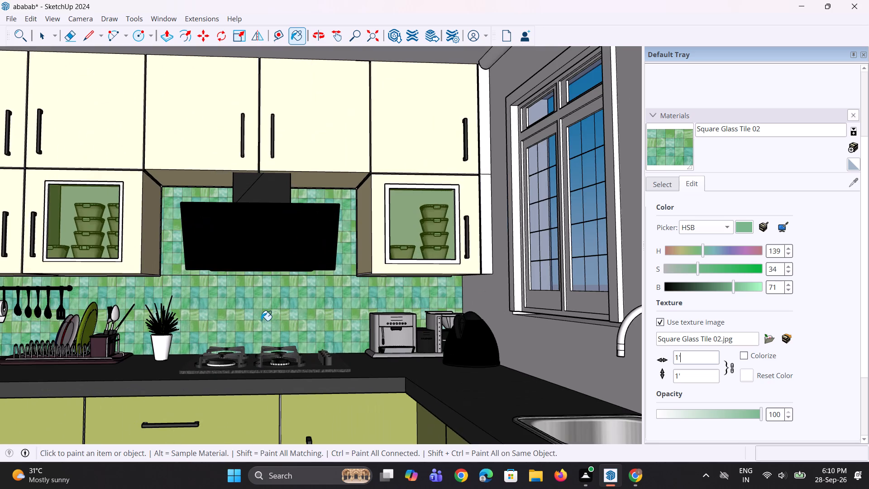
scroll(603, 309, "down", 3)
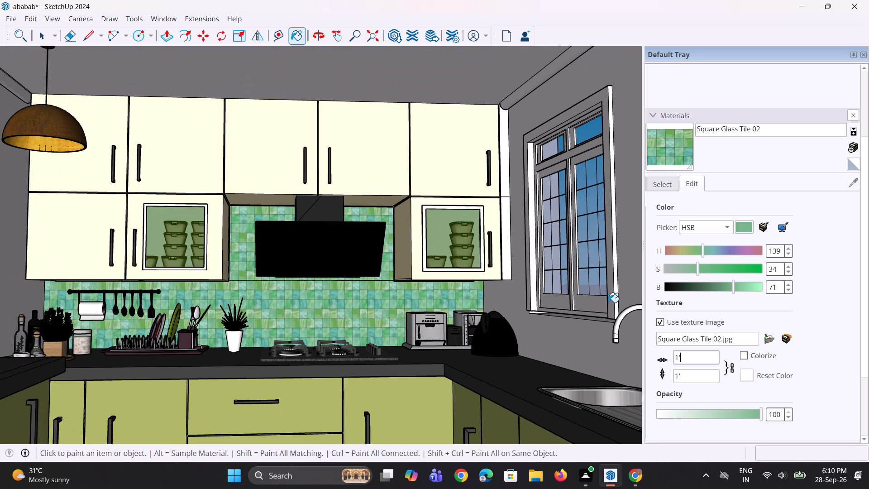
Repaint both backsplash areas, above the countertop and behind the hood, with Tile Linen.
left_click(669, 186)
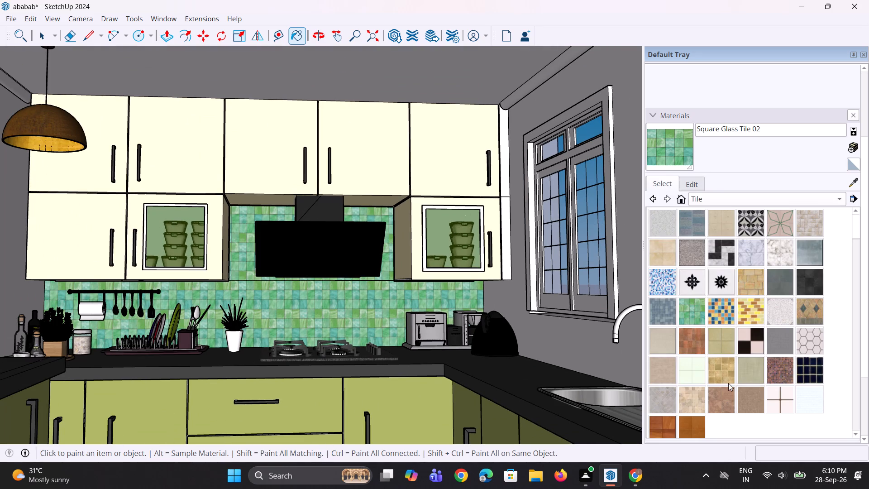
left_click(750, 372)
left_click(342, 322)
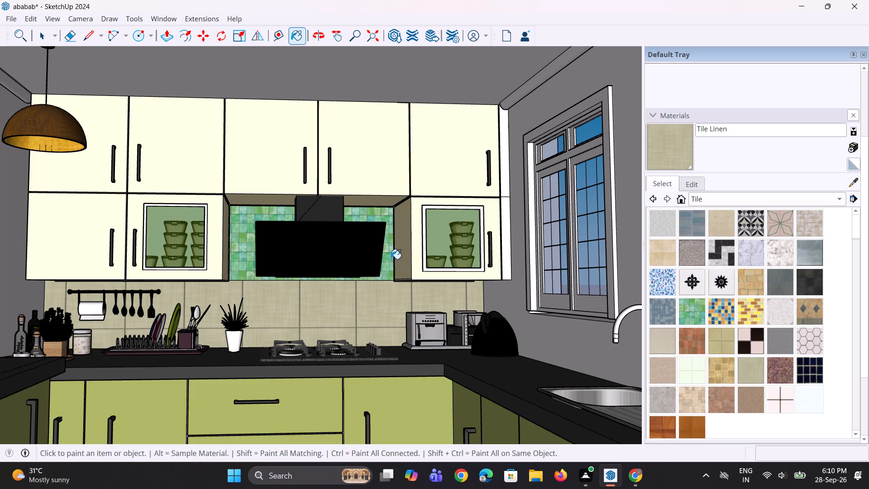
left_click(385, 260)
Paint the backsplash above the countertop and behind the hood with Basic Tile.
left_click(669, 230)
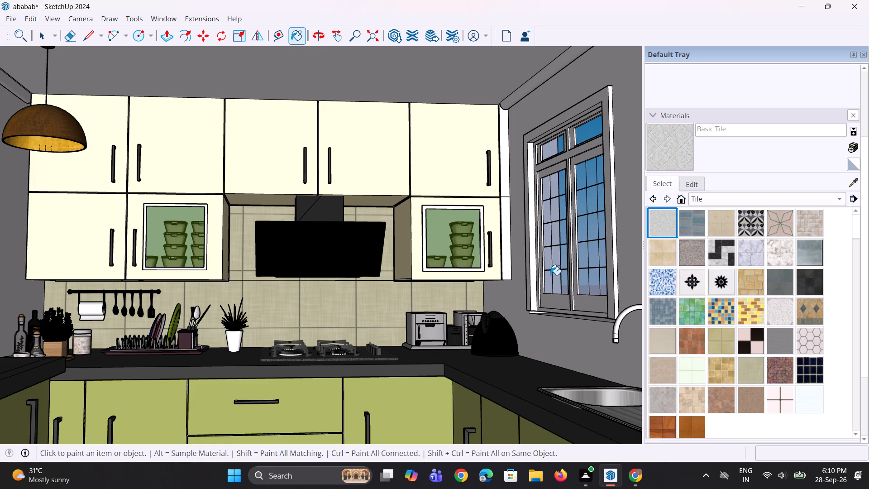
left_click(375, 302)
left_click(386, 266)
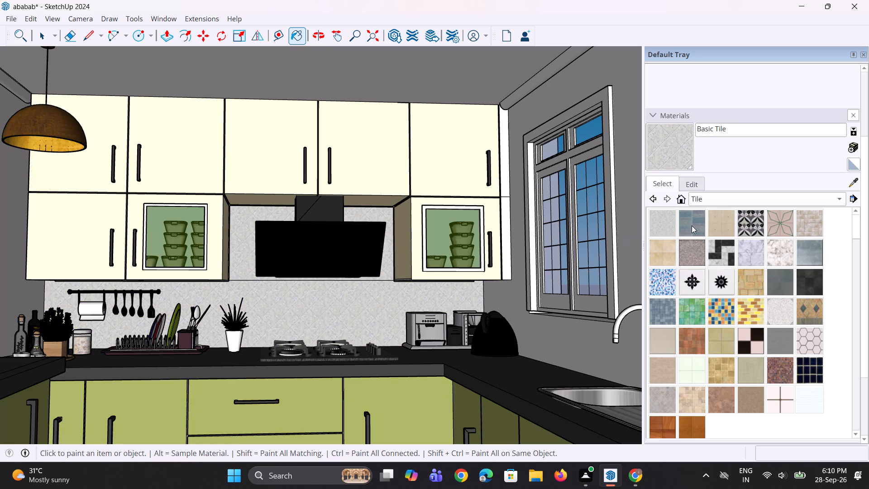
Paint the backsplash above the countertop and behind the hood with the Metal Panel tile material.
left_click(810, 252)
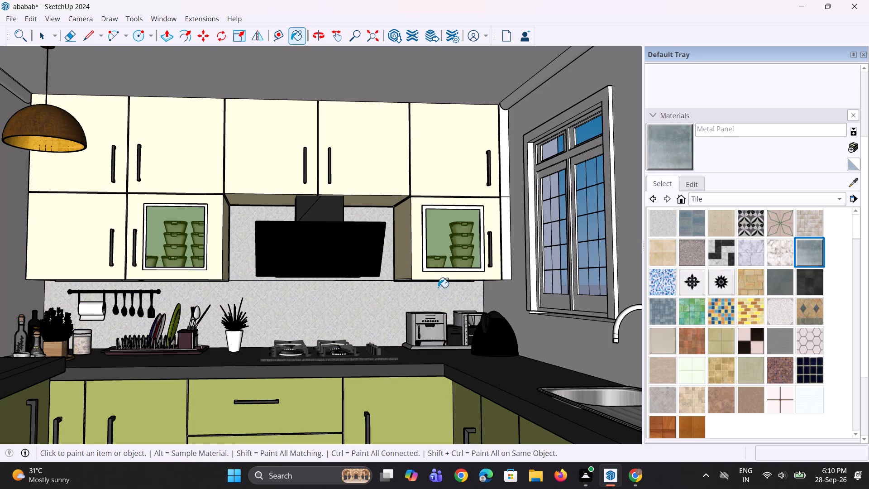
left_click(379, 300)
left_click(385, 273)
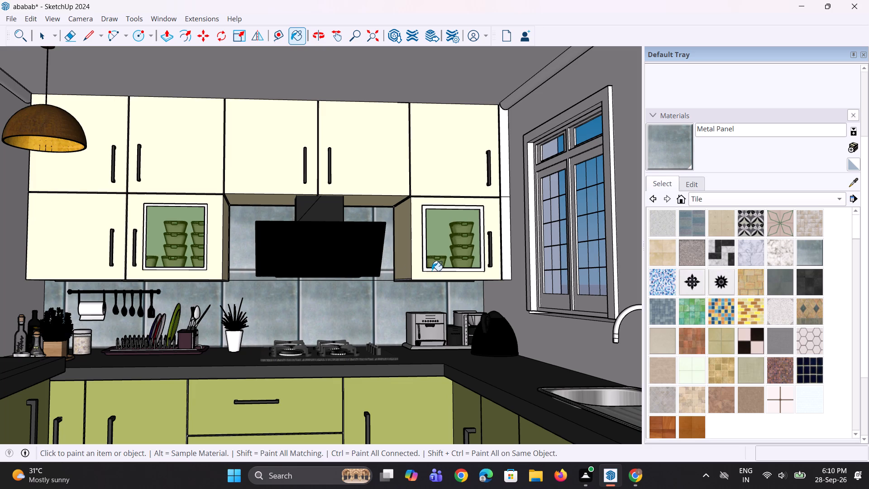
Paint the backsplash above the countertop and behind the hood with Tile Navy.
scroll(727, 329, "down", 2)
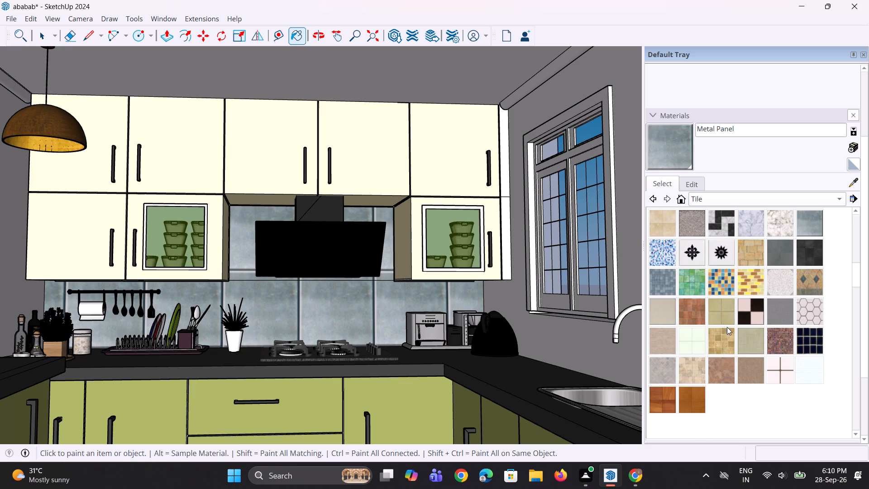
left_click(817, 338)
left_click(376, 328)
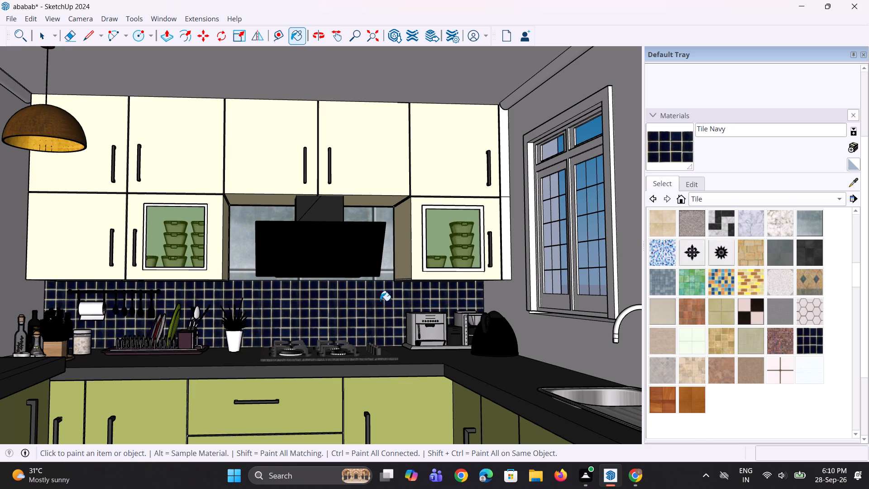
left_click(391, 265)
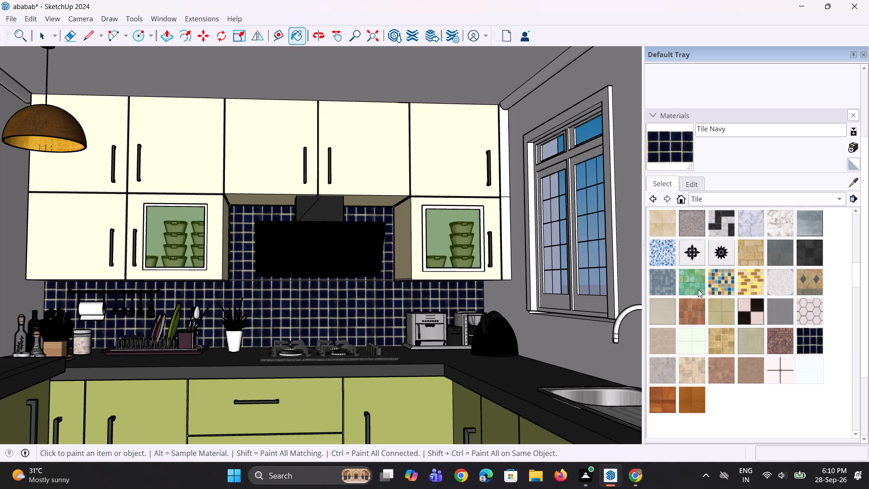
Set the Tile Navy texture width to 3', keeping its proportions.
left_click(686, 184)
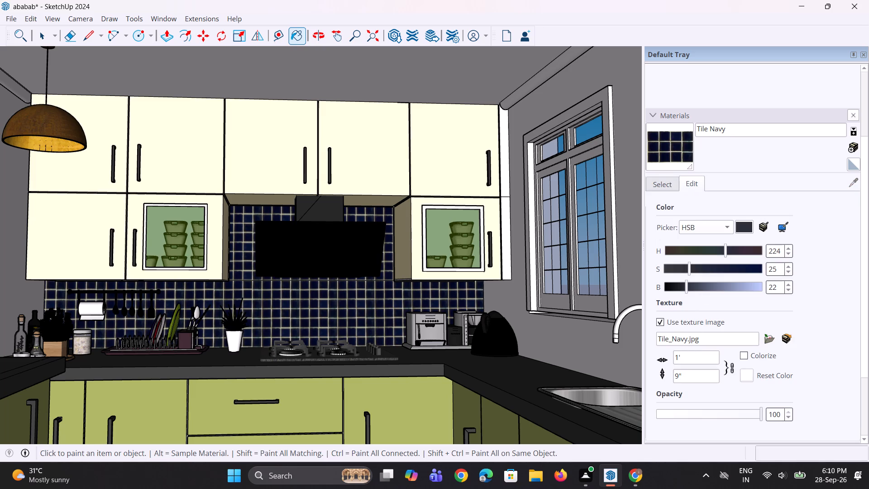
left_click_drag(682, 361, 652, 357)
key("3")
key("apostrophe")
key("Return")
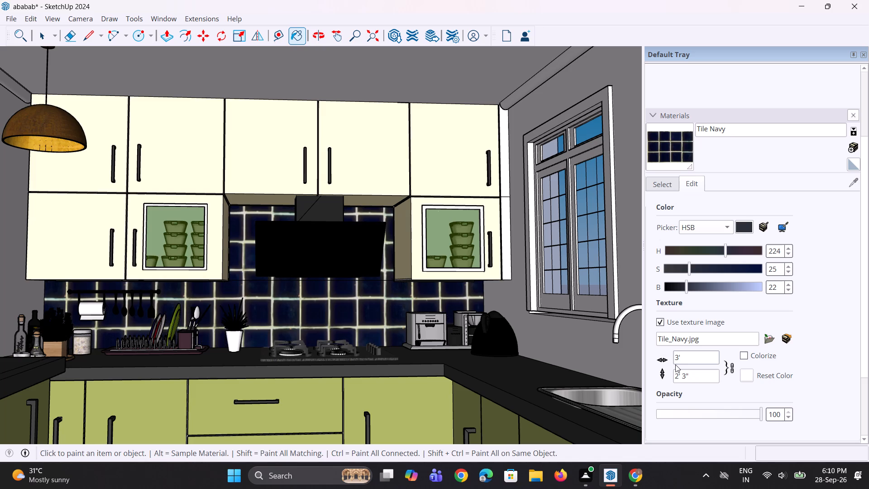
Set the Tile Navy texture width to 2' and check the backsplash up close.
left_click_drag(689, 360, 657, 363)
key("2")
key("apostrophe")
key("Return")
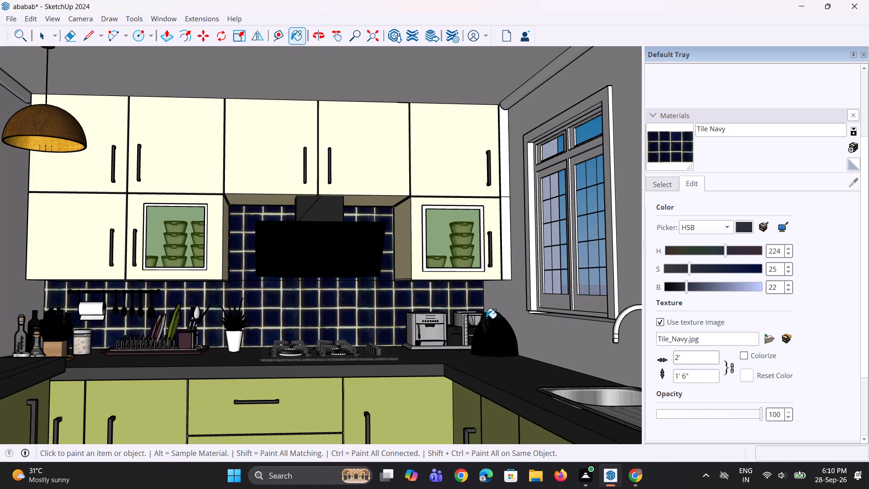
scroll(291, 318, "up", 2)
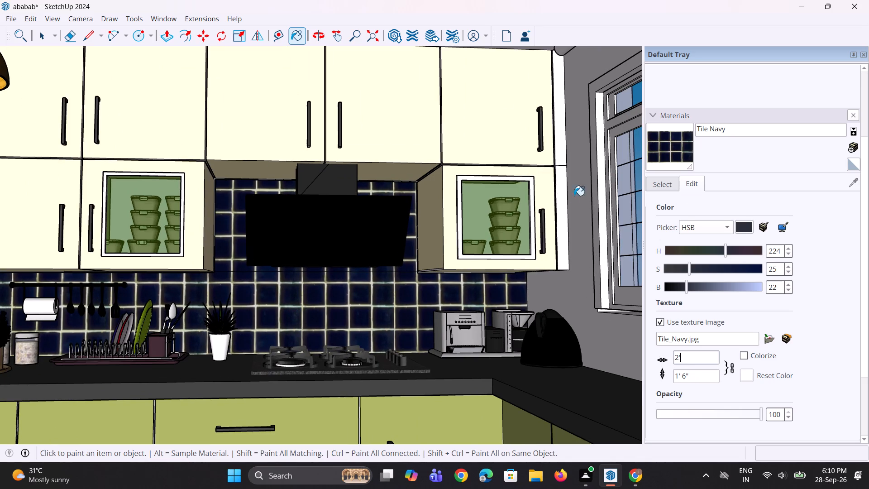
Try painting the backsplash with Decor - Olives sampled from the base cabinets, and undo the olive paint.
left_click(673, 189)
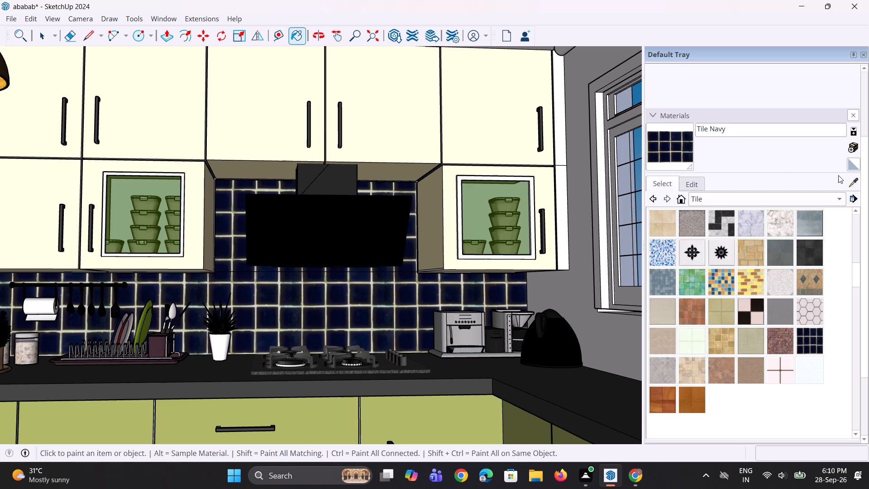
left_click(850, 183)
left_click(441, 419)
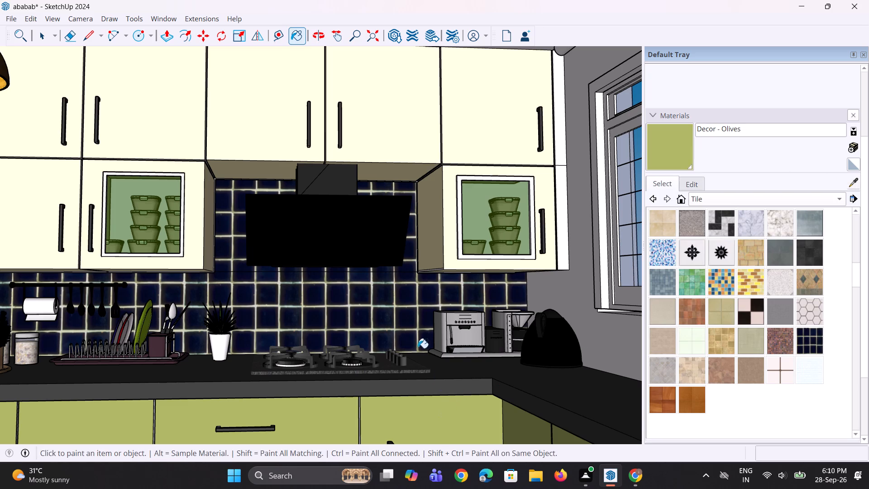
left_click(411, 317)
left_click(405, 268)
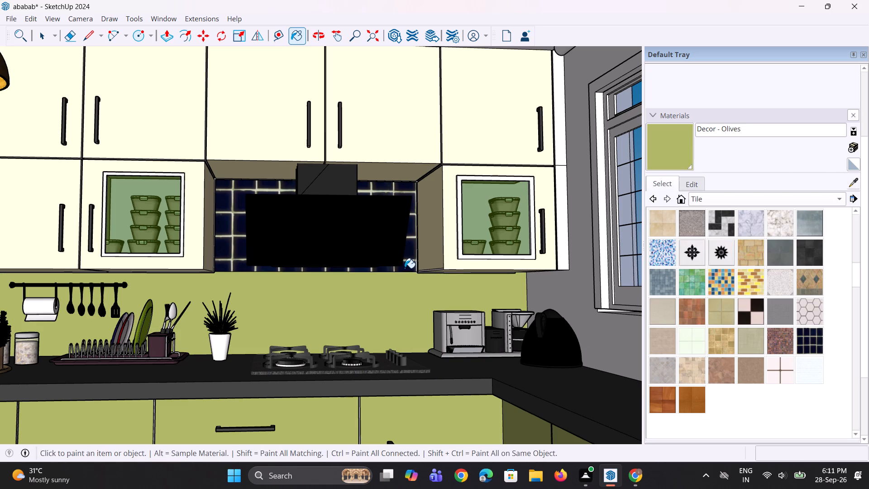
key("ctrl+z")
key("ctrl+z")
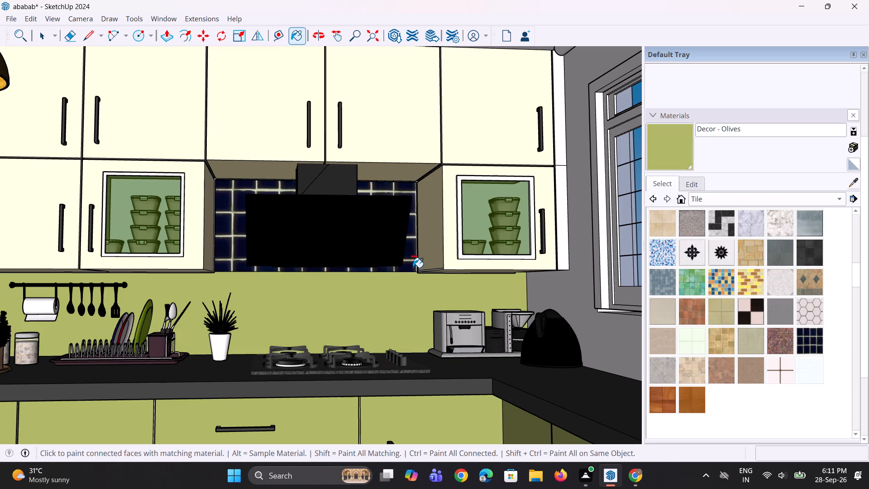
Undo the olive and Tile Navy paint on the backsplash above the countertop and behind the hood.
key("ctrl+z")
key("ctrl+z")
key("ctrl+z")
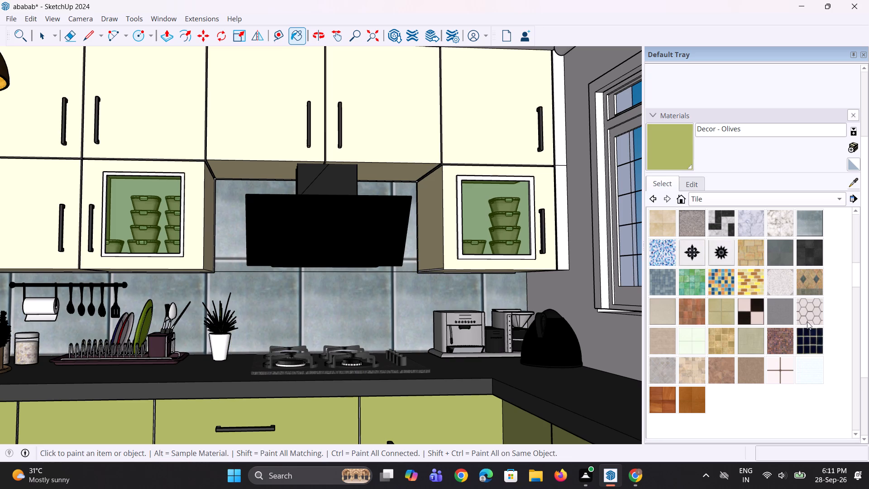
Paint the backsplash above the countertop and behind the hood with Tile Limestone Large.
left_click(694, 343)
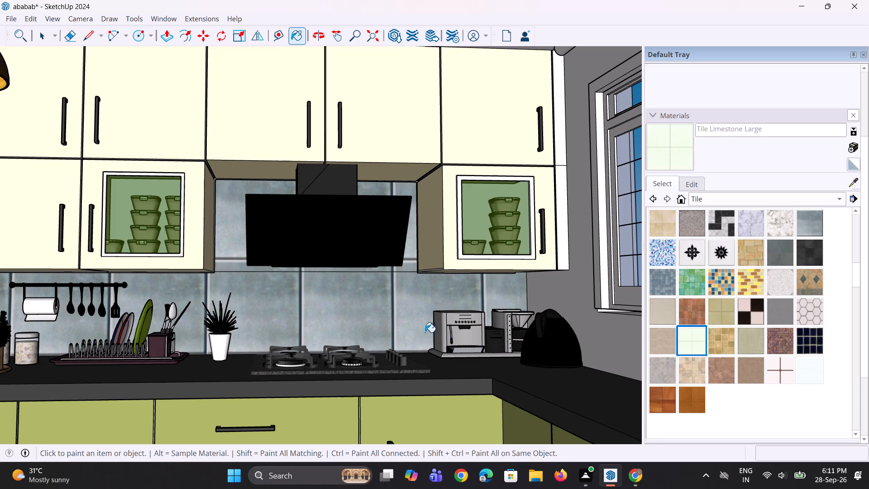
left_click(409, 329)
left_click(406, 258)
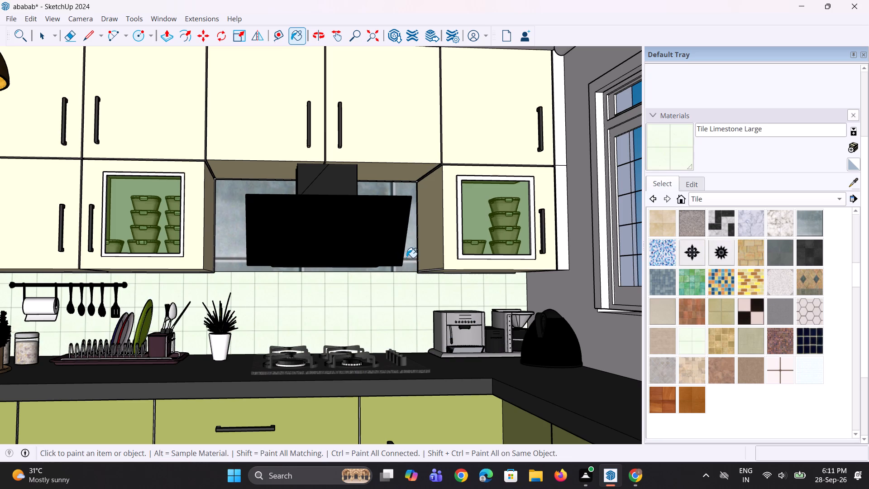
scroll(312, 346, "down", 7)
middle_click_drag(301, 354, 282, 373)
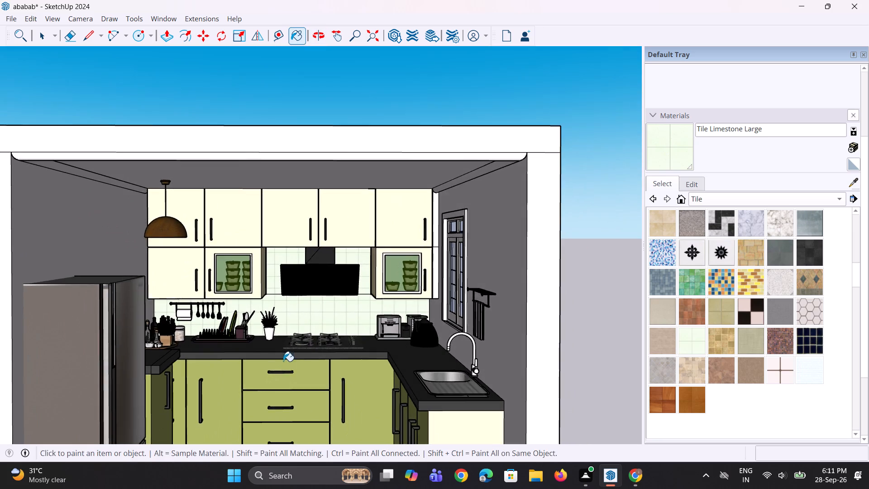
scroll(286, 358, "up", 5)
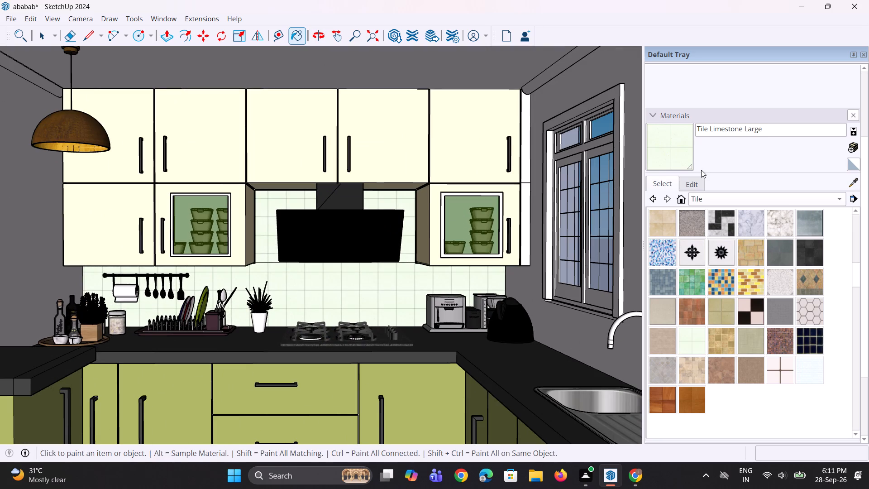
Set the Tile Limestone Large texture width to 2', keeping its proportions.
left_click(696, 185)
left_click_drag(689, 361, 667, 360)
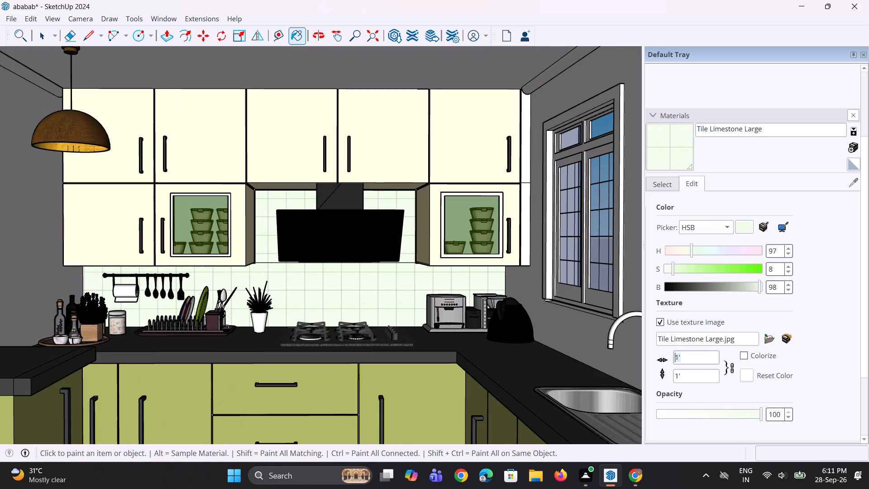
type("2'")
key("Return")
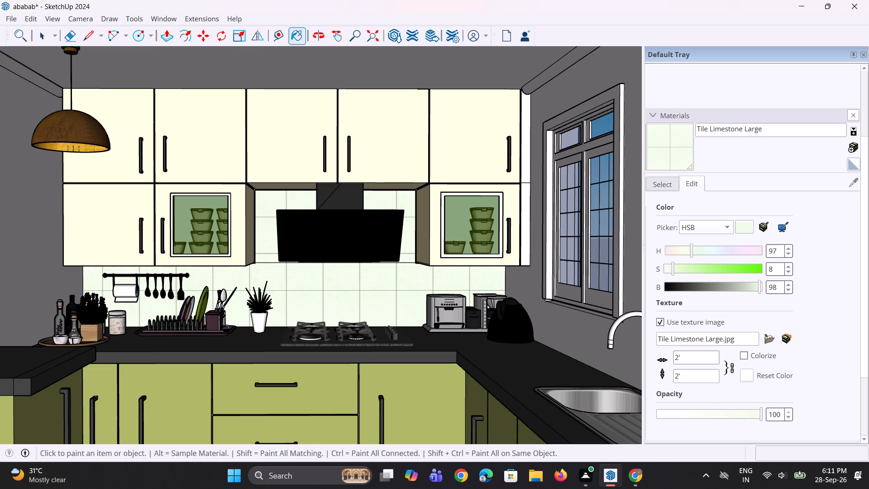
Set the Tile Limestone Large texture width to 9", keeping its proportions.
left_click_drag(689, 360, 595, 359)
type("9\"")
key("Return")
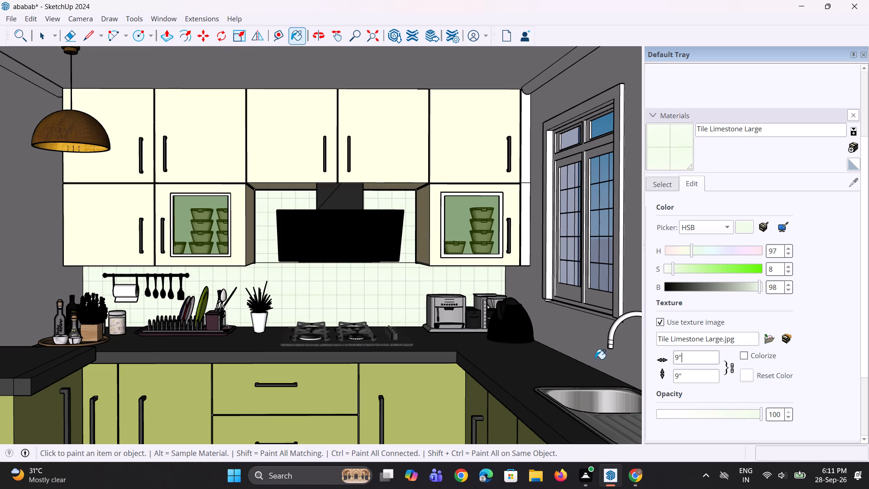
Sample the cream _GEProfile_Lamp material from the wall cabinets and paint the wall behind the fridge and the window wall with it.
scroll(331, 359, "down", 9)
middle_click_drag(268, 330, 224, 343)
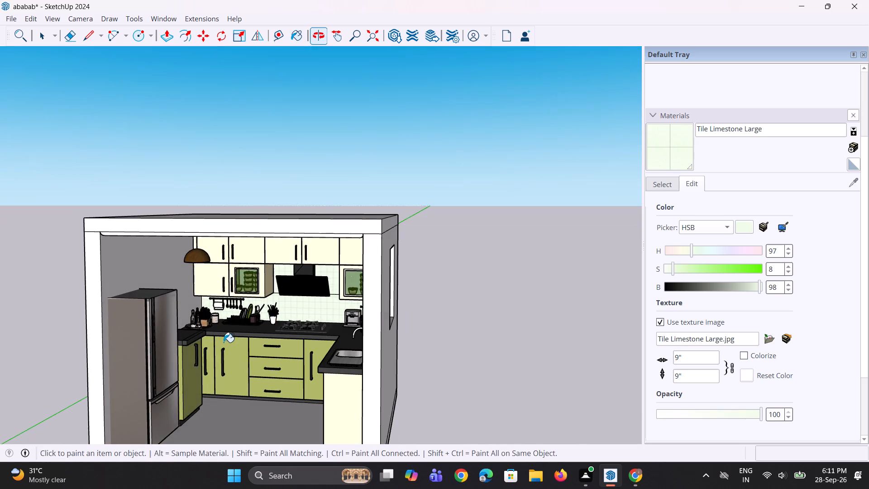
scroll(276, 320, "down", 4)
middle_click_drag(250, 319, 188, 321)
scroll(191, 317, "up", 4)
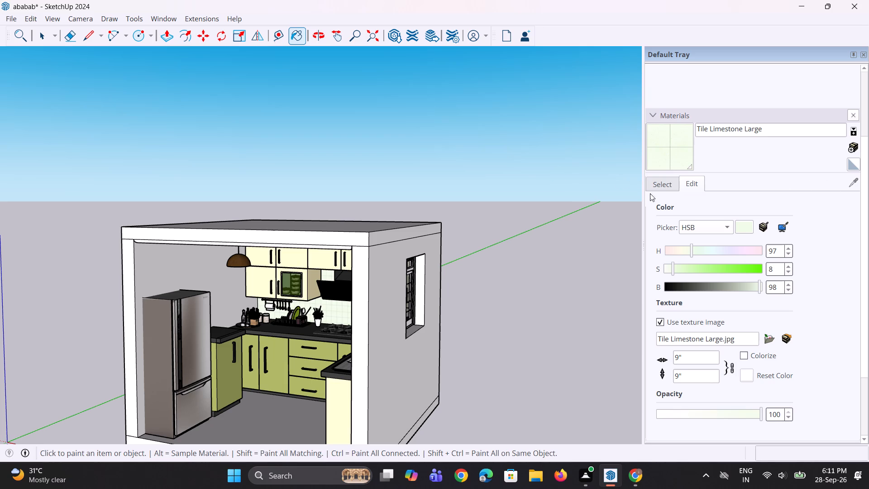
left_click(672, 187)
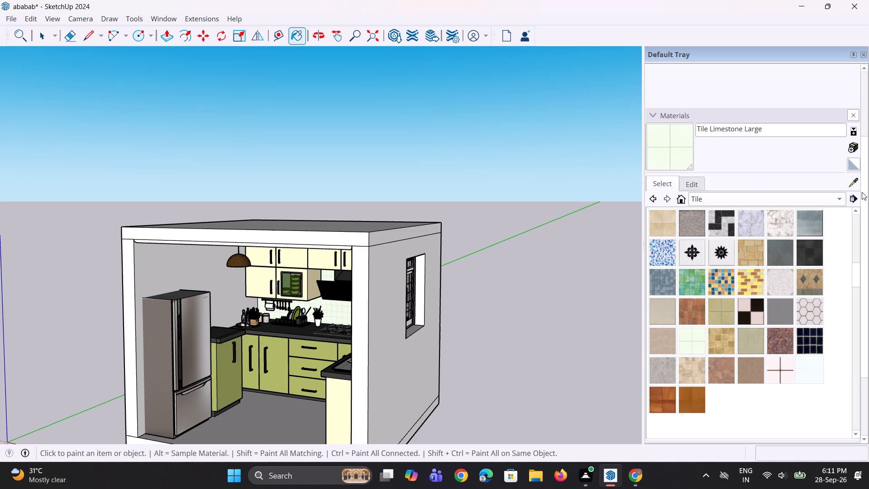
left_click(856, 186)
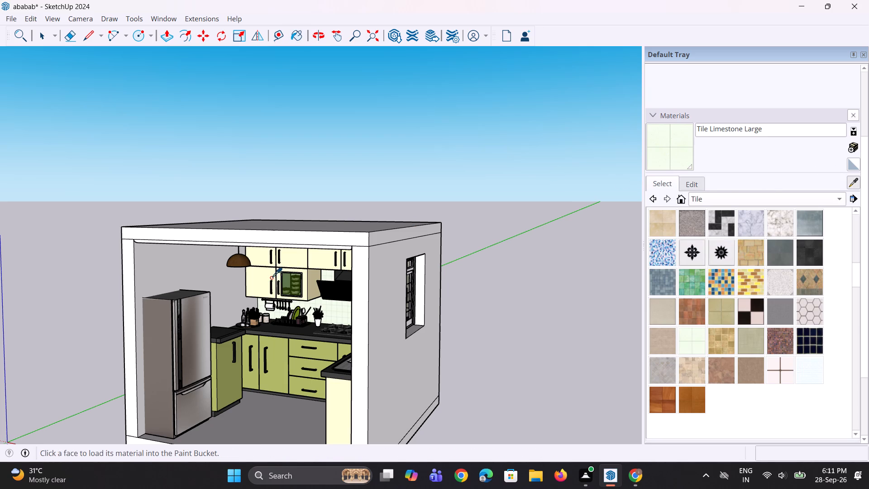
left_click(271, 278)
left_click(189, 296)
left_click(196, 273)
middle_click_drag(219, 333, 228, 327)
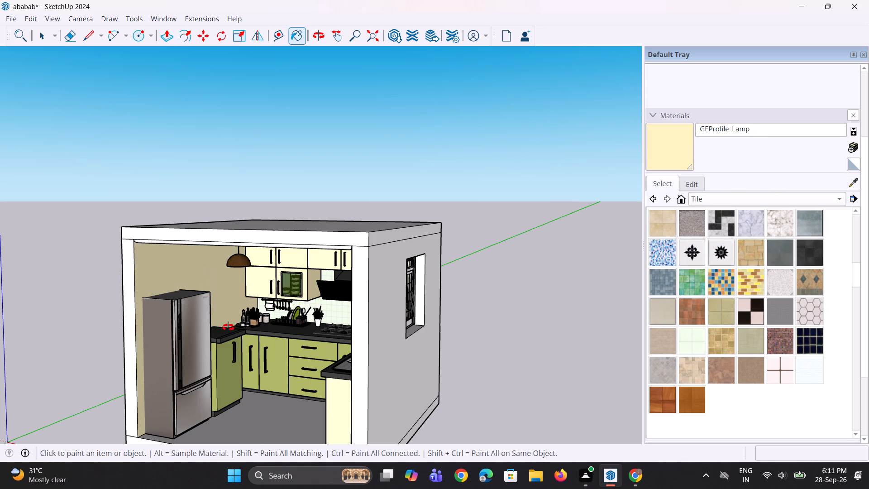
middle_click_drag(228, 327, 435, 314)
left_click(463, 278)
scroll(429, 269, "up", 2)
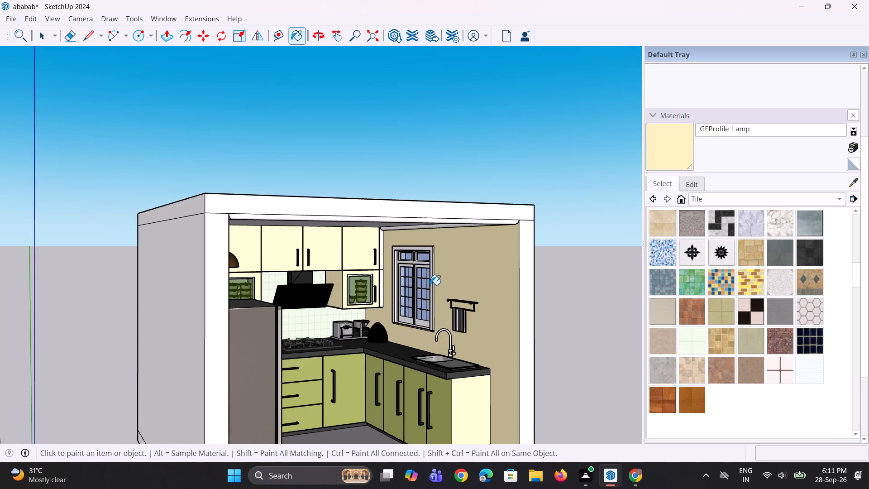
Paint the kitchen ceiling with the same cream _GEProfile_Lamp material.
scroll(430, 285, "down", 3)
middle_click_drag(422, 270, 379, 196)
left_click(343, 217)
scroll(358, 210, "up", 3)
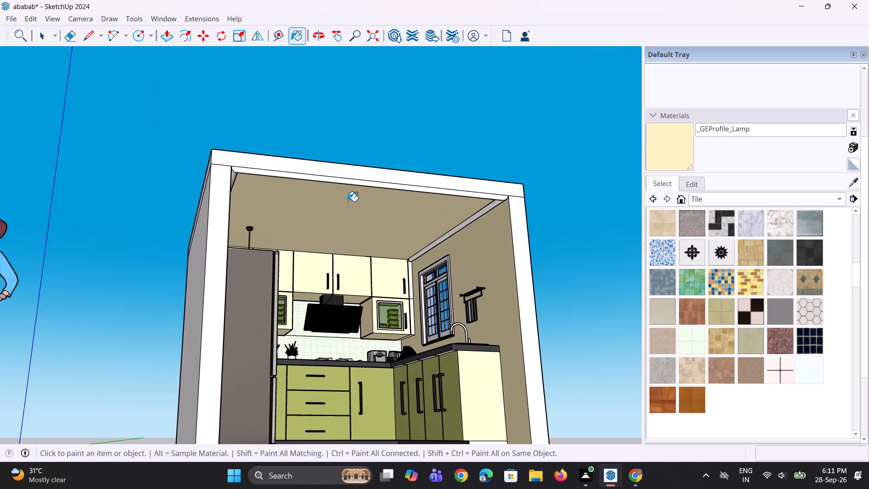
scroll(348, 201, "up", 3)
scroll(374, 259, "down", 3)
middle_click_drag(374, 272, 353, 321)
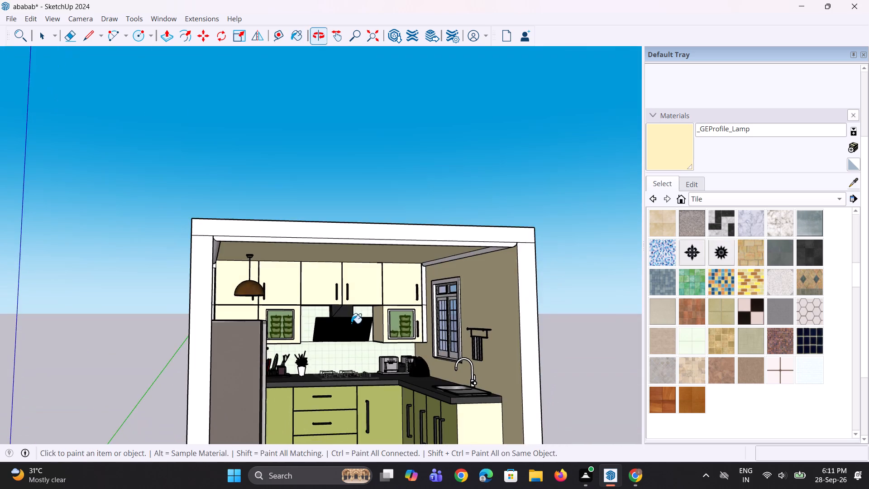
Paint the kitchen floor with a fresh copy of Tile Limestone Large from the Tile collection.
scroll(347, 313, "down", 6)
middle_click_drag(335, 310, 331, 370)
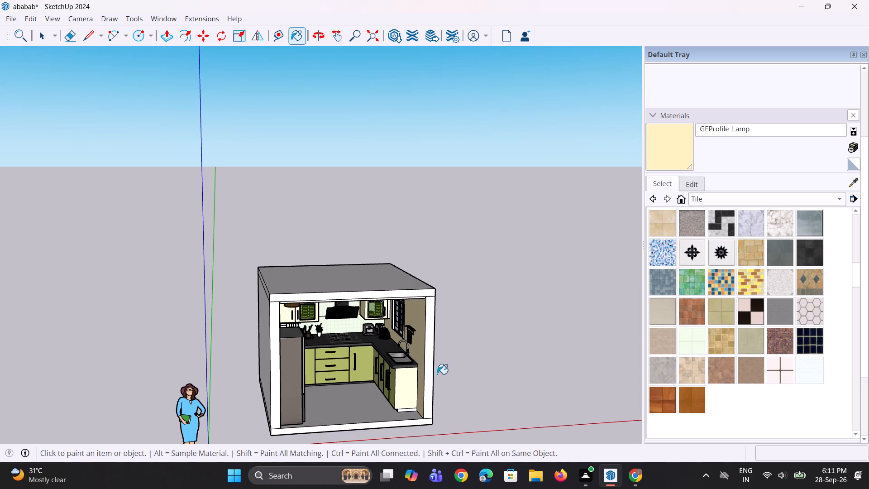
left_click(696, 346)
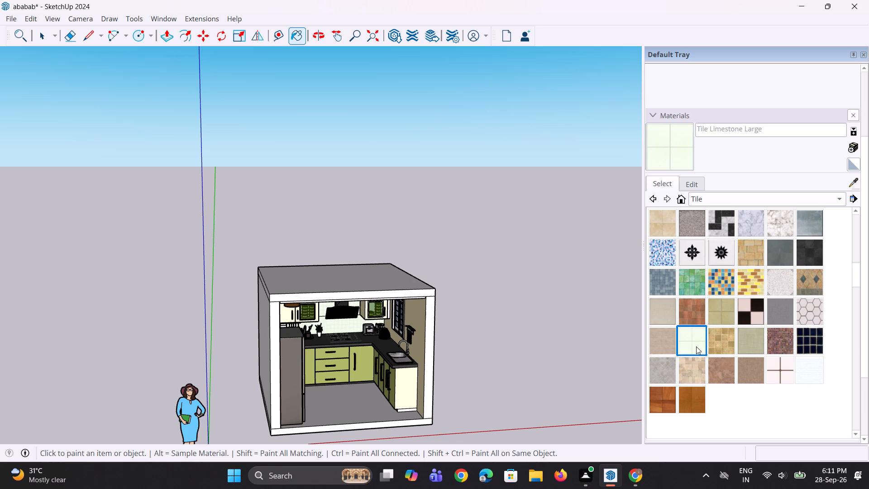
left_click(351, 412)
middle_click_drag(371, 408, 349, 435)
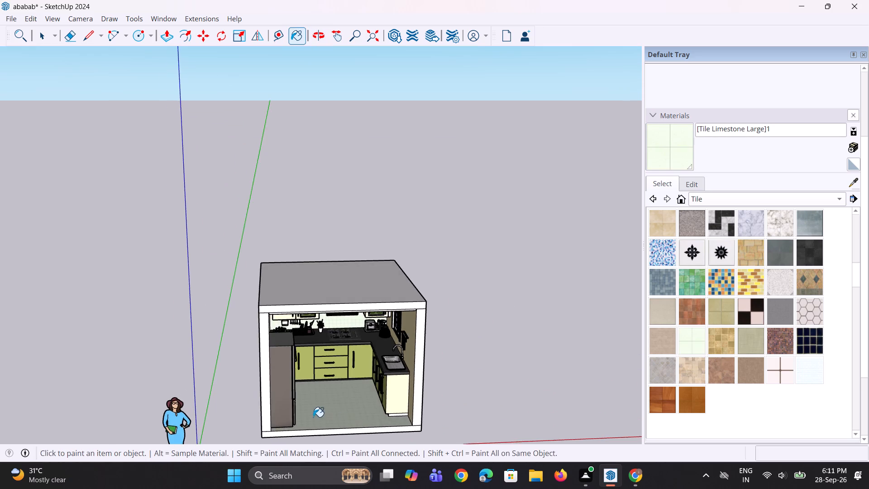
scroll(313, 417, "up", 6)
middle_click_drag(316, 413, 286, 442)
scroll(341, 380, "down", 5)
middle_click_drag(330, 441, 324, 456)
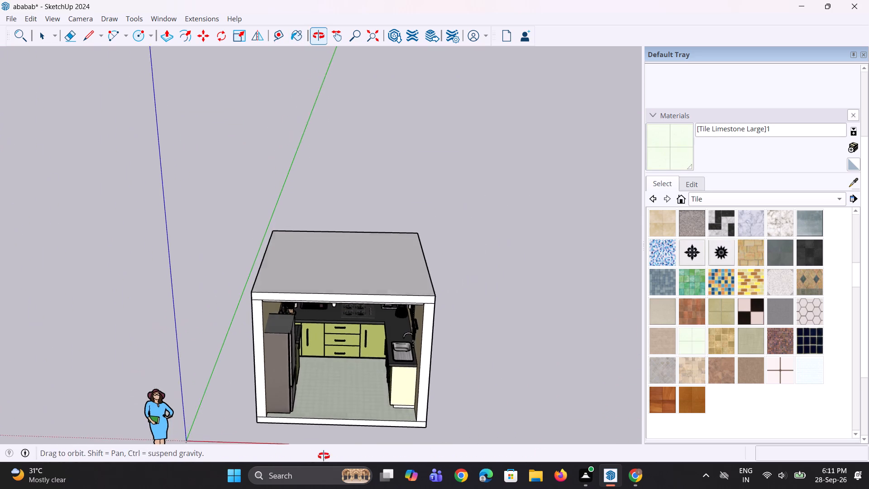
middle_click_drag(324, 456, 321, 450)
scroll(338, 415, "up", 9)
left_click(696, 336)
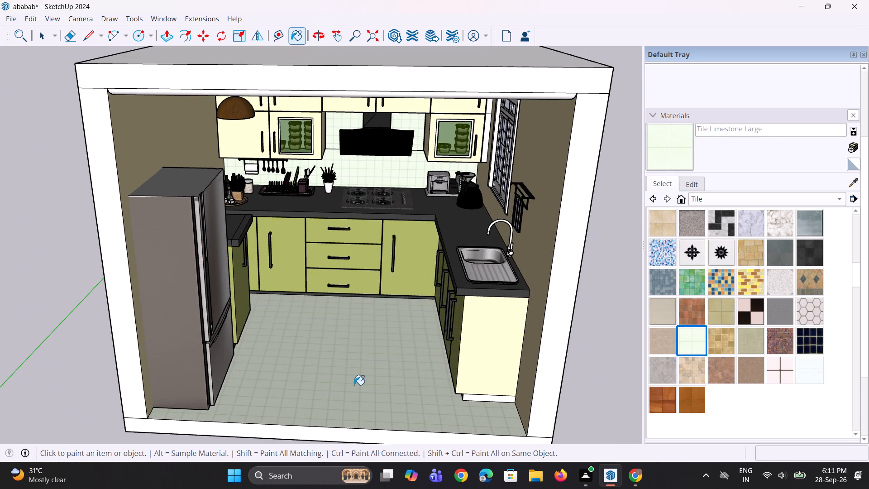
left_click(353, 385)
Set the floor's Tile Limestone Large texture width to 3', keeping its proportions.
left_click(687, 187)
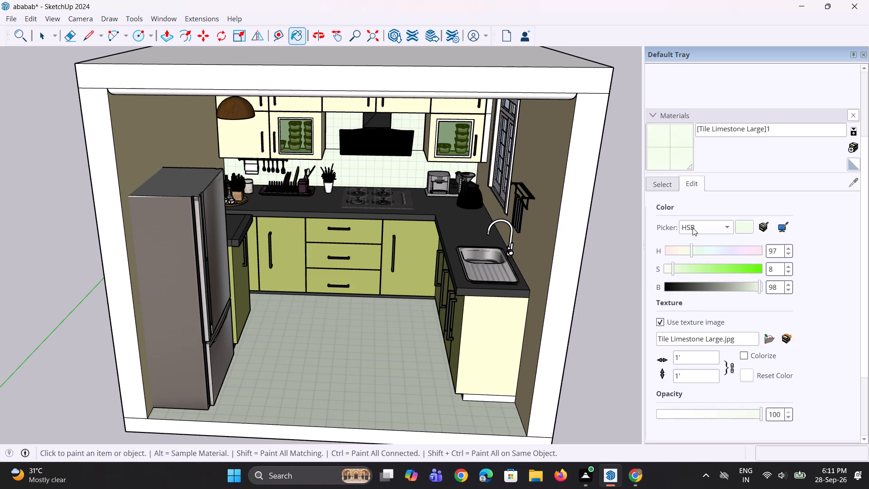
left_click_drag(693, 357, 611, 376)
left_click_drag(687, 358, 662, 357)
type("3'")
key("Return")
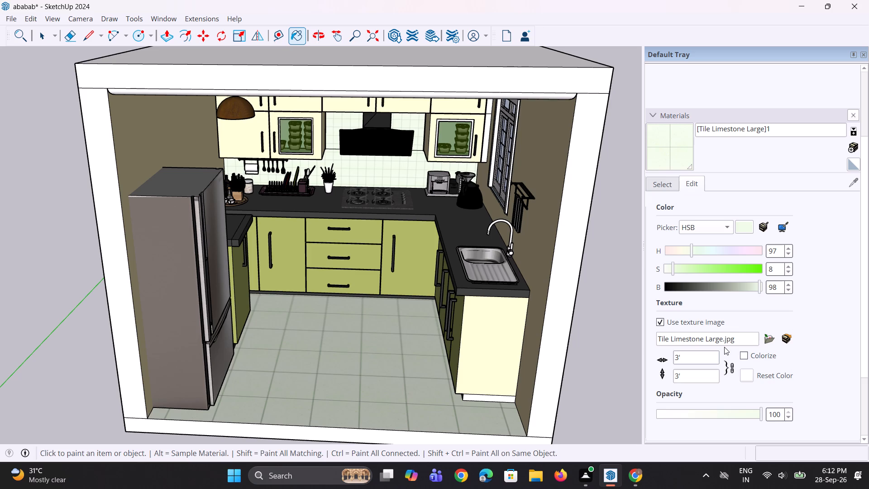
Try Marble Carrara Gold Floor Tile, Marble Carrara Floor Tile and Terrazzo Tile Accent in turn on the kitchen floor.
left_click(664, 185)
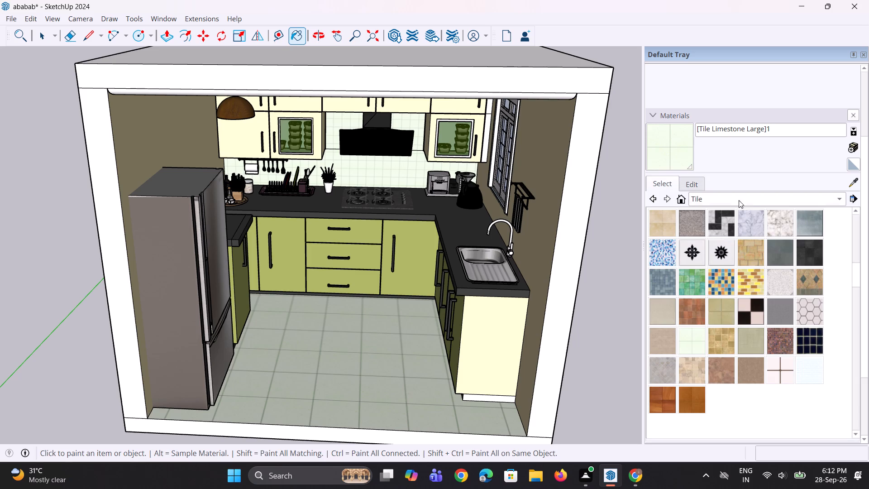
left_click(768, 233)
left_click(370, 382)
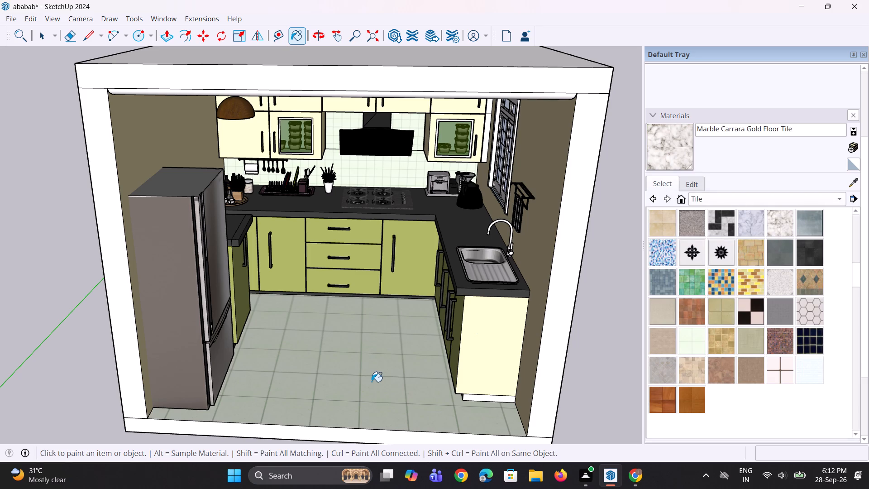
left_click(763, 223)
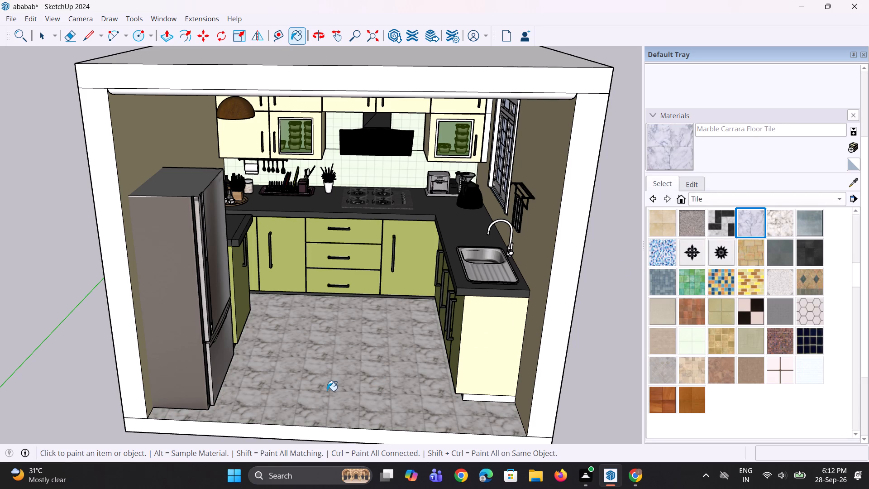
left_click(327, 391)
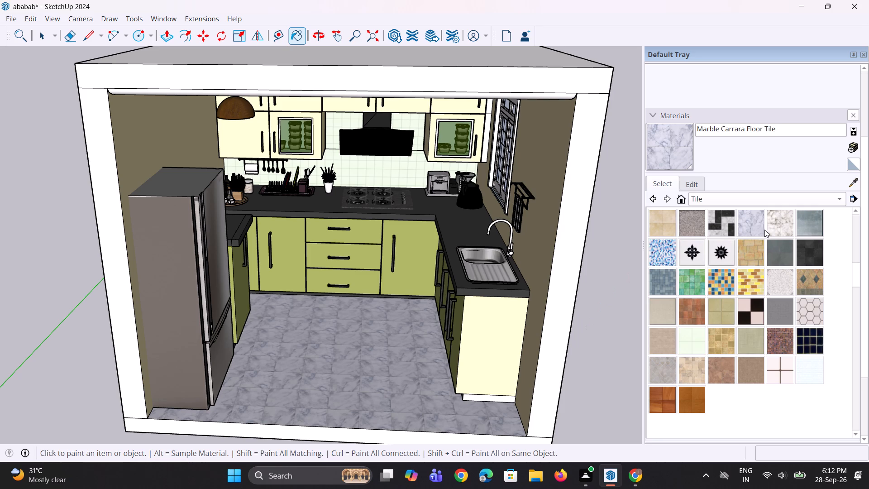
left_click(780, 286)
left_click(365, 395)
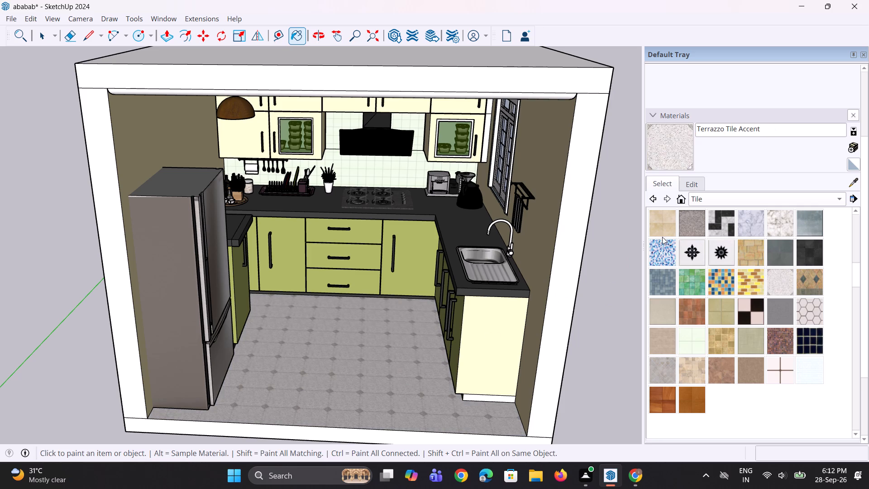
Paint the kitchen floor with Marble Carrara Gold Floor Tile.
left_click(773, 219)
left_click(362, 403)
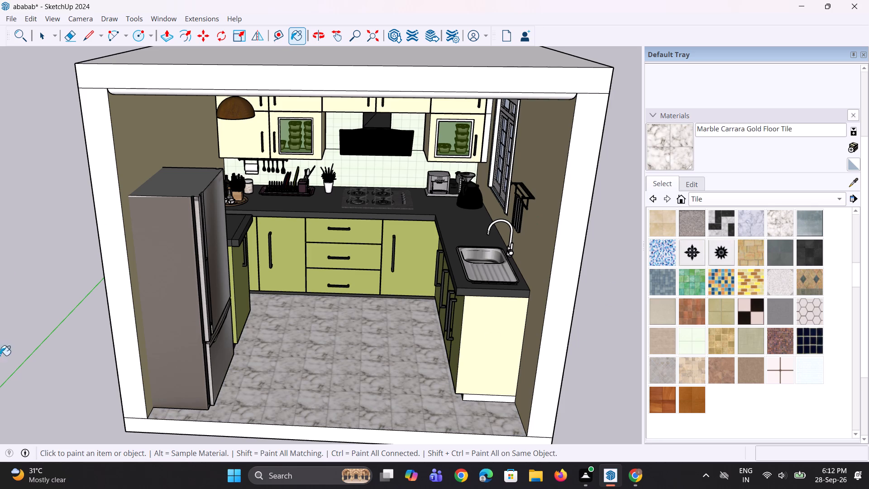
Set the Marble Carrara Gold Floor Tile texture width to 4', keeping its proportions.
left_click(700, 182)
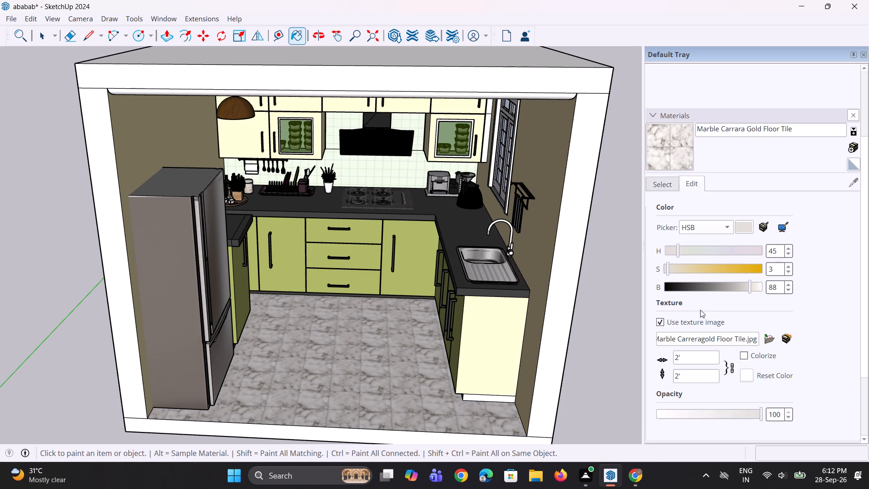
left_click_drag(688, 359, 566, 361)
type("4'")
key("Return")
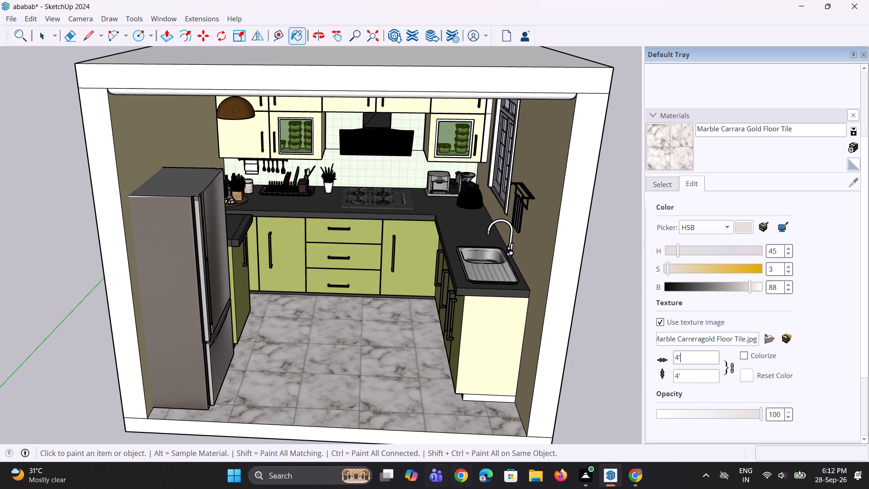
Set the Marble Carrara Gold Floor Tile texture width to 5', keeping its proportions.
left_click_drag(684, 361, 635, 357)
type("5'")
key("Return")
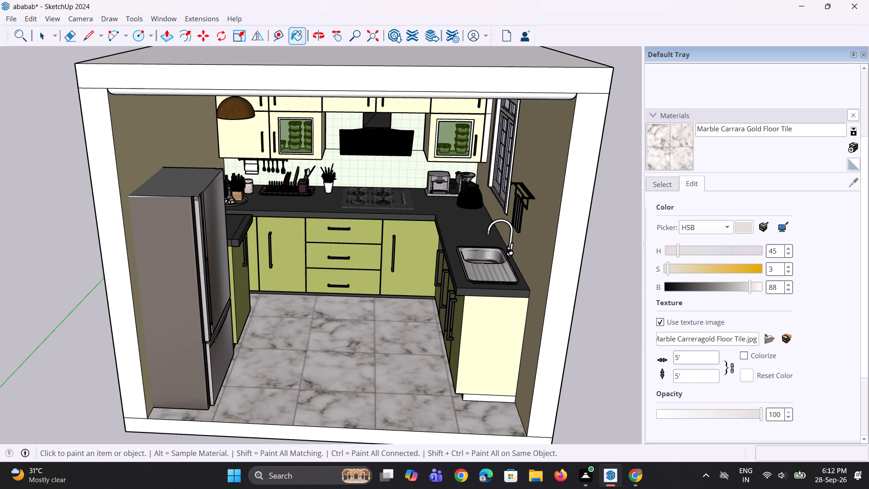
Unlock the Marble Carrara Gold Floor Tile texture's proportions and set its width alone to 6'.
left_click_drag(732, 365, 623, 354)
left_click_drag(686, 357, 649, 359)
type("6'")
key("Return")
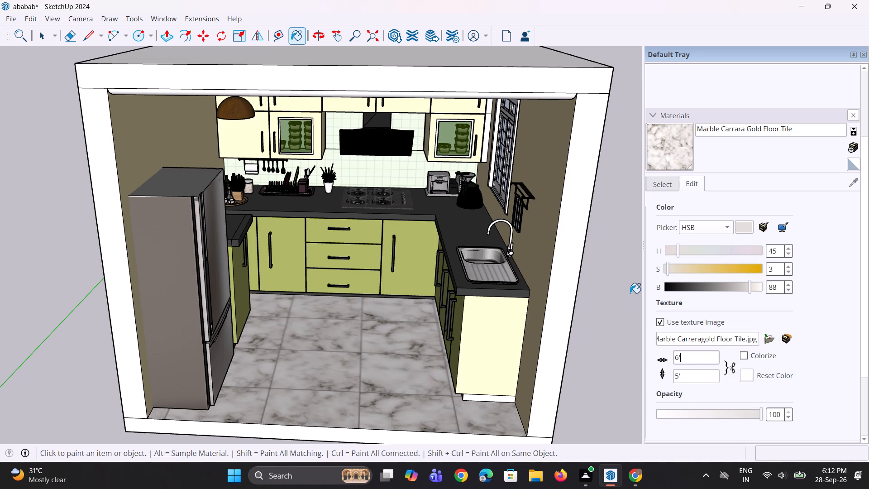
Sample the dark Color_007 material from the countertop edge and paint the white plinth below the sink counter's cream end panel.
scroll(408, 392, "down", 4)
middle_click_drag(368, 381, 316, 366)
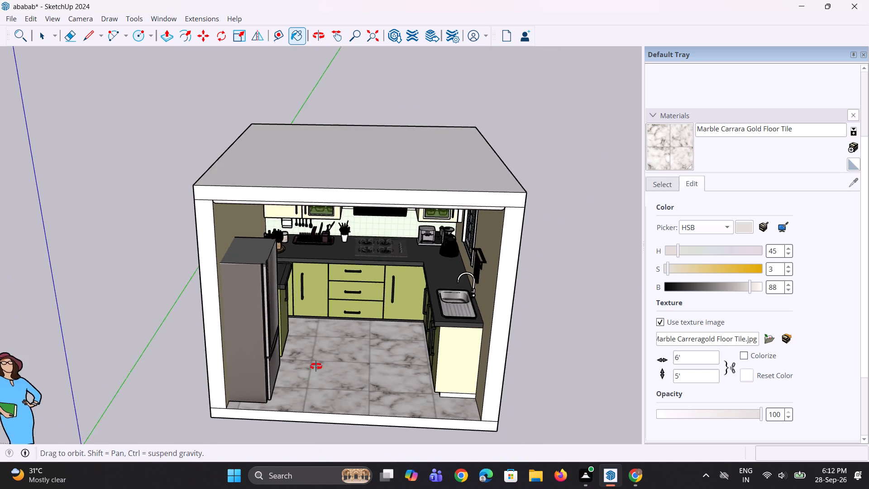
middle_click_drag(316, 366, 298, 361)
scroll(296, 362, "up", 4)
middle_click_drag(276, 370, 325, 356)
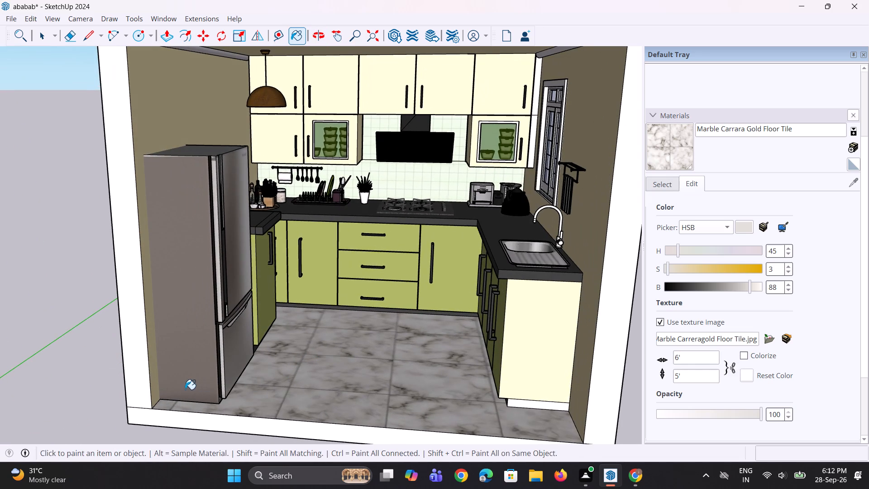
scroll(233, 394, "down", 3)
middle_click_drag(438, 418, 507, 390)
scroll(509, 389, "up", 5)
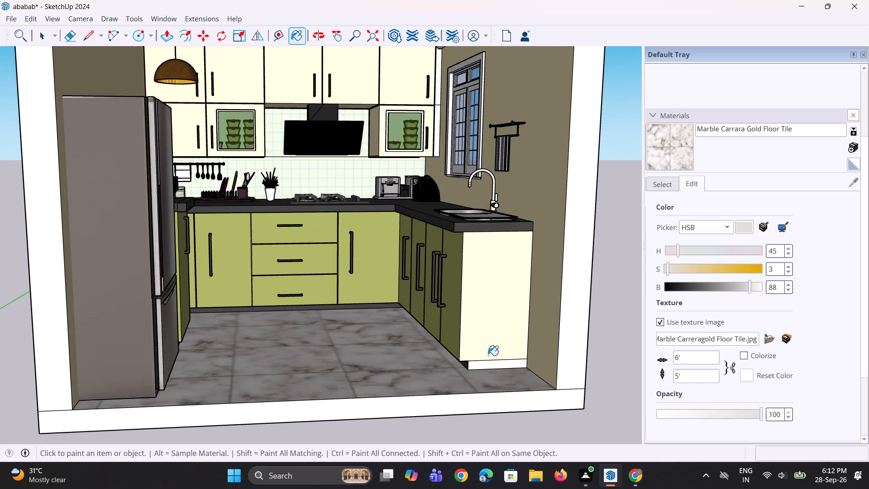
scroll(488, 355, "up", 1)
left_click(658, 186)
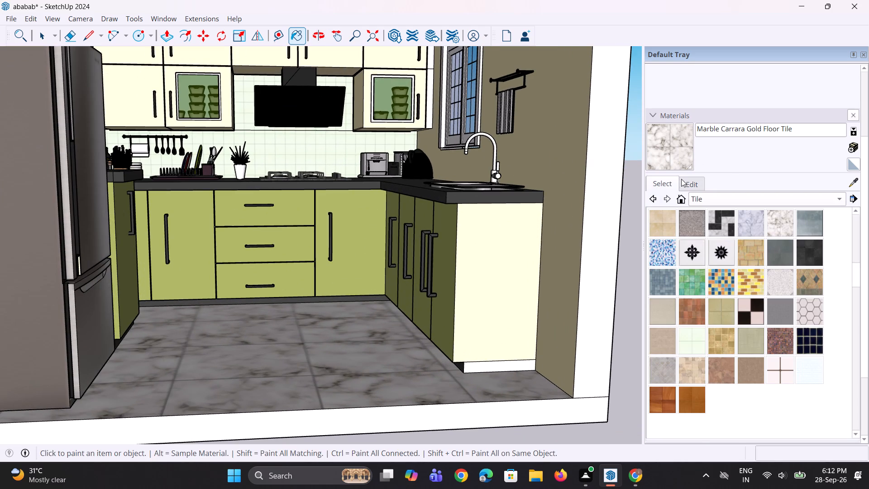
left_click(858, 182)
scroll(525, 365, "up", 3)
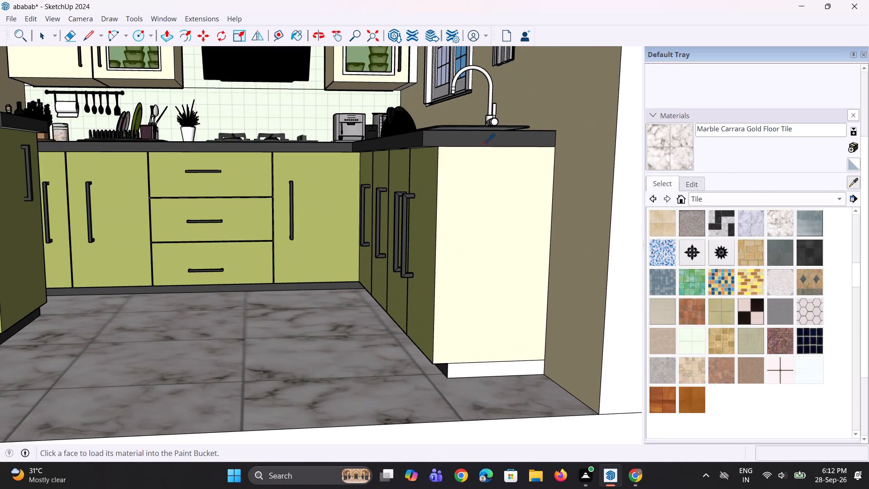
left_click(493, 136)
left_click(504, 369)
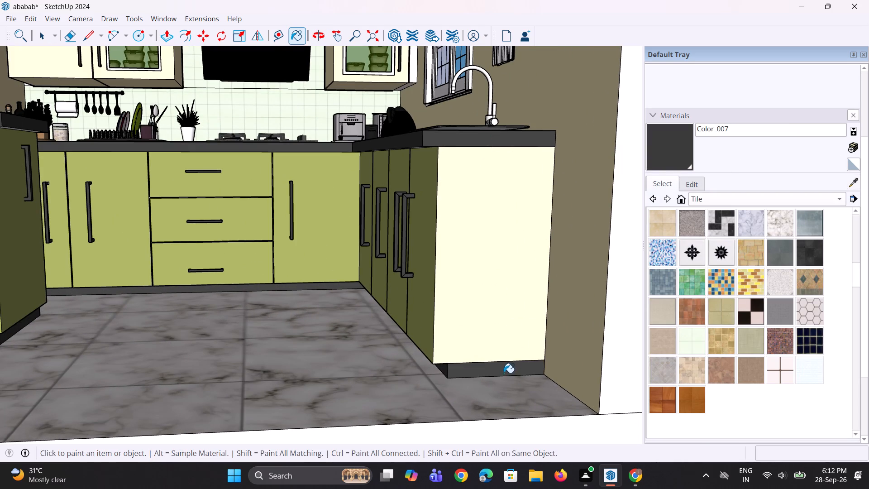
Save the model with the view facing the kitchen's open front and showing the whole room.
scroll(507, 369, "down", 9)
middle_click_drag(398, 368, 270, 390)
scroll(27, 273, "down", 3)
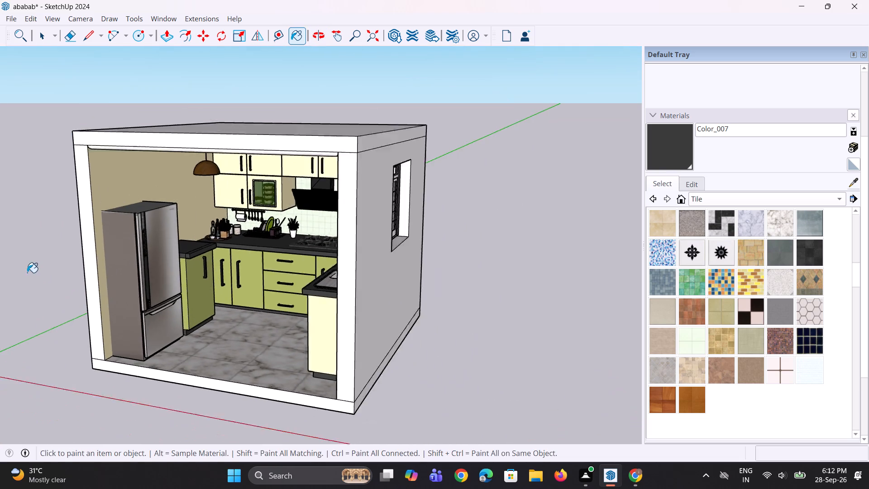
scroll(27, 273, "down", 1)
middle_click_drag(71, 272, 111, 270)
scroll(169, 258, "up", 3)
middle_click_drag(171, 265, 225, 222)
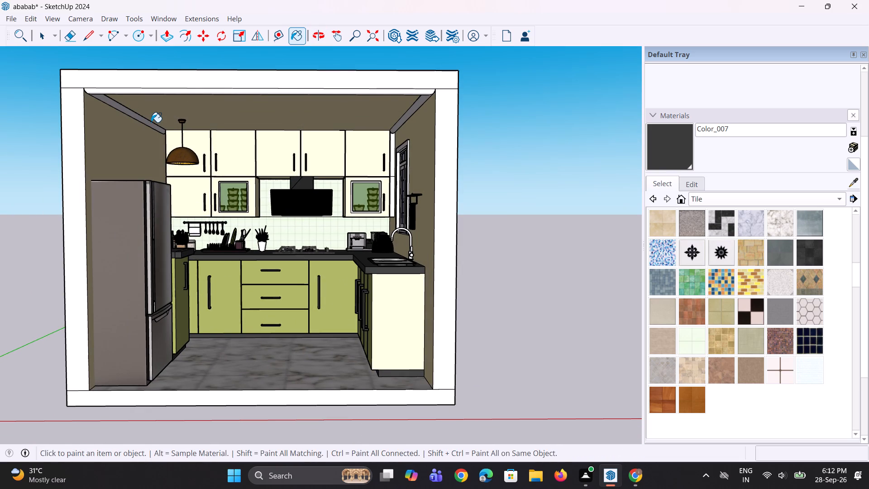
key("ctrl+s")
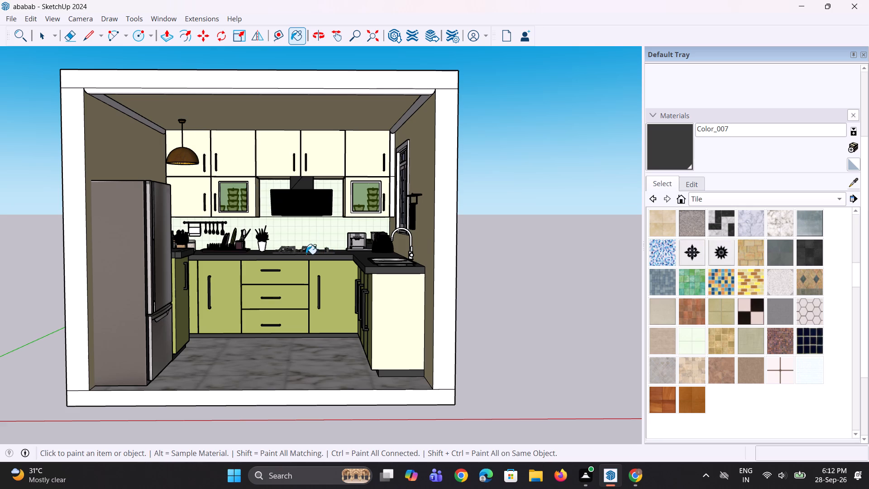
Export the current kitchen view as a 2D graphic in PNG format, named ababab, to the Documents folder.
left_click(11, 18)
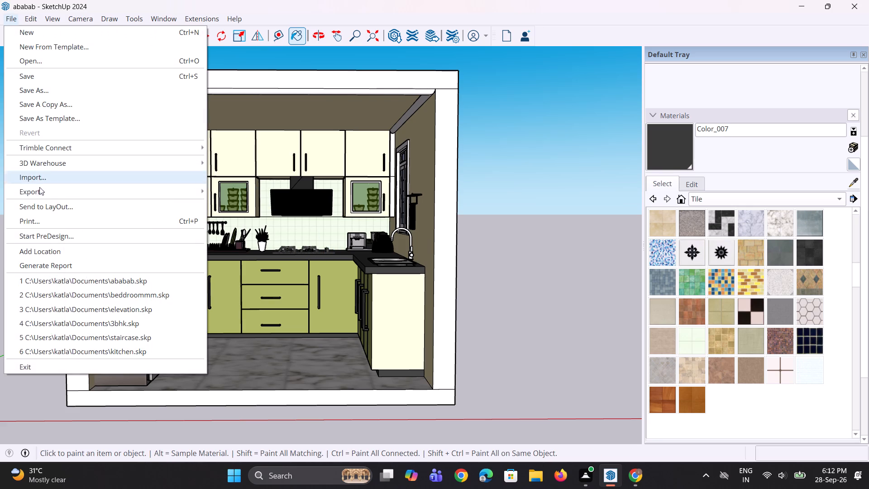
left_click(73, 194)
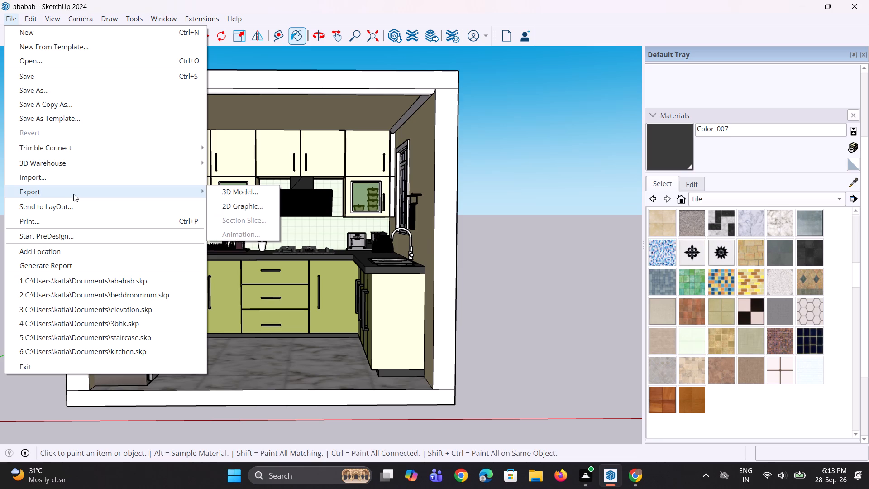
left_click(230, 210)
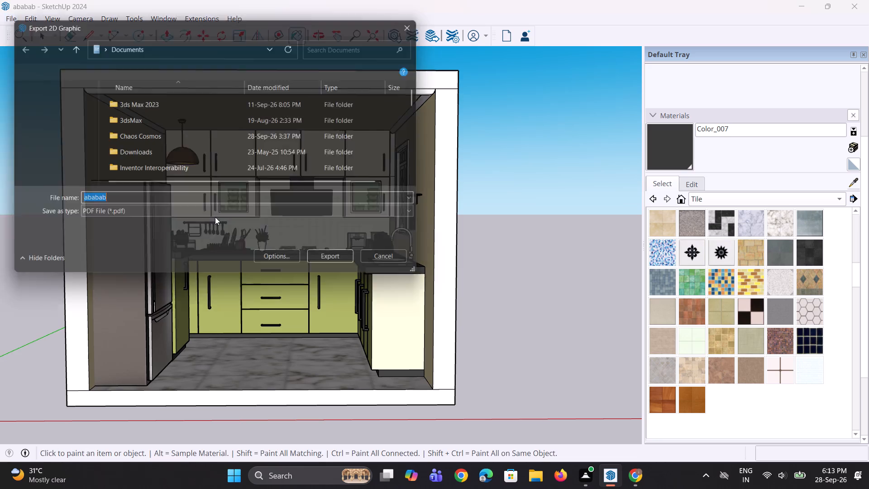
left_click(172, 217)
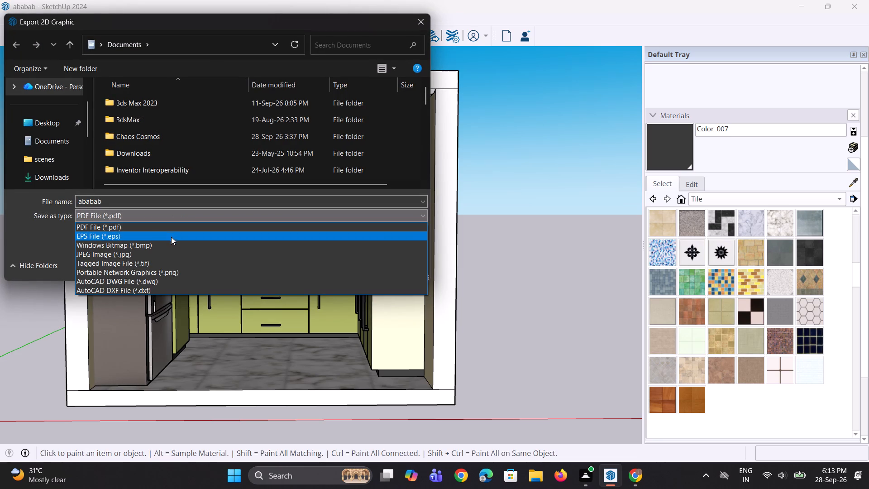
left_click(173, 274)
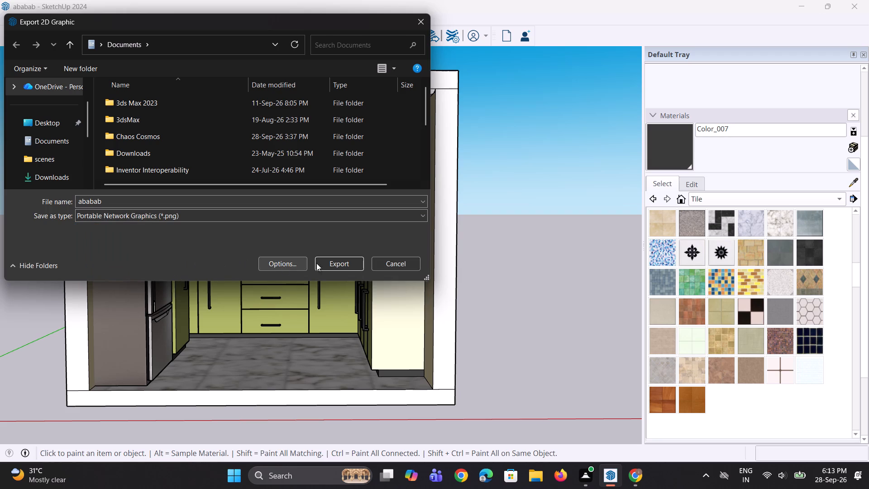
left_click(339, 261)
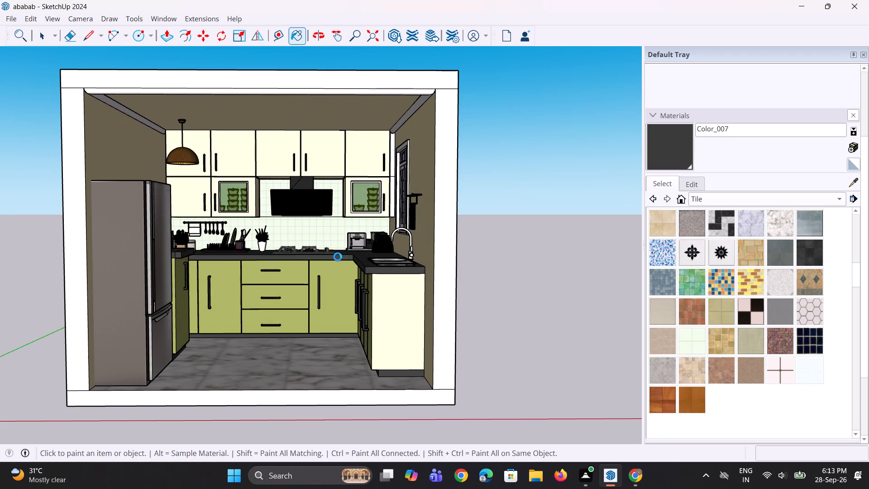